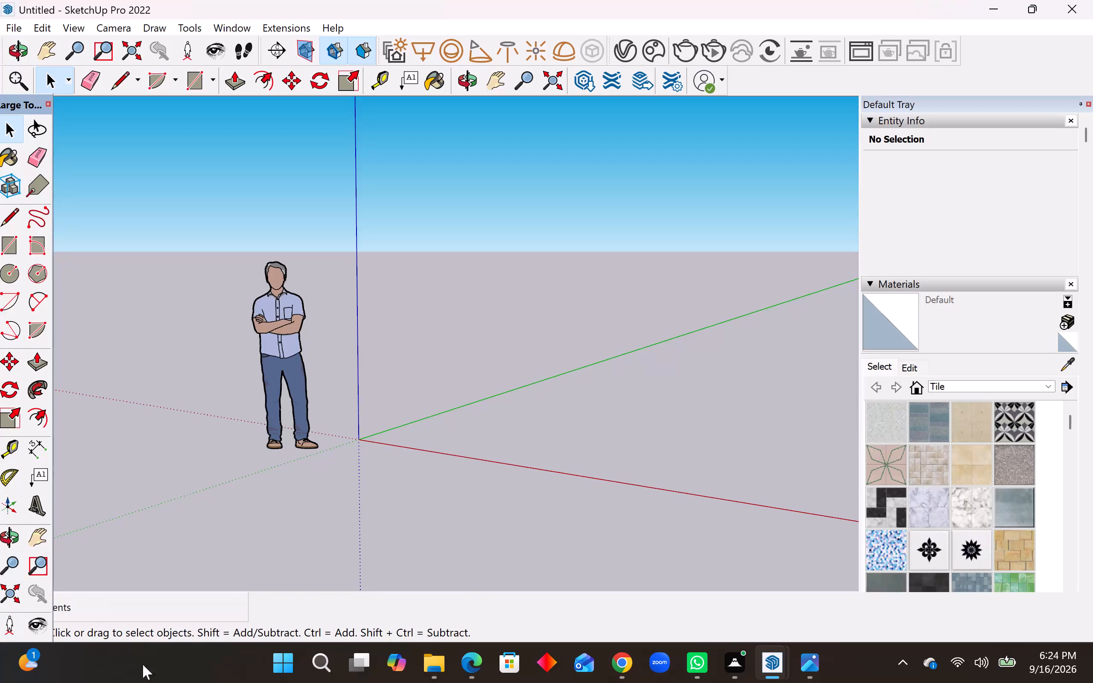
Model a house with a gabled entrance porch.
Delete the default standing figure beside the origin.
scroll(233, 470, "down", 7)
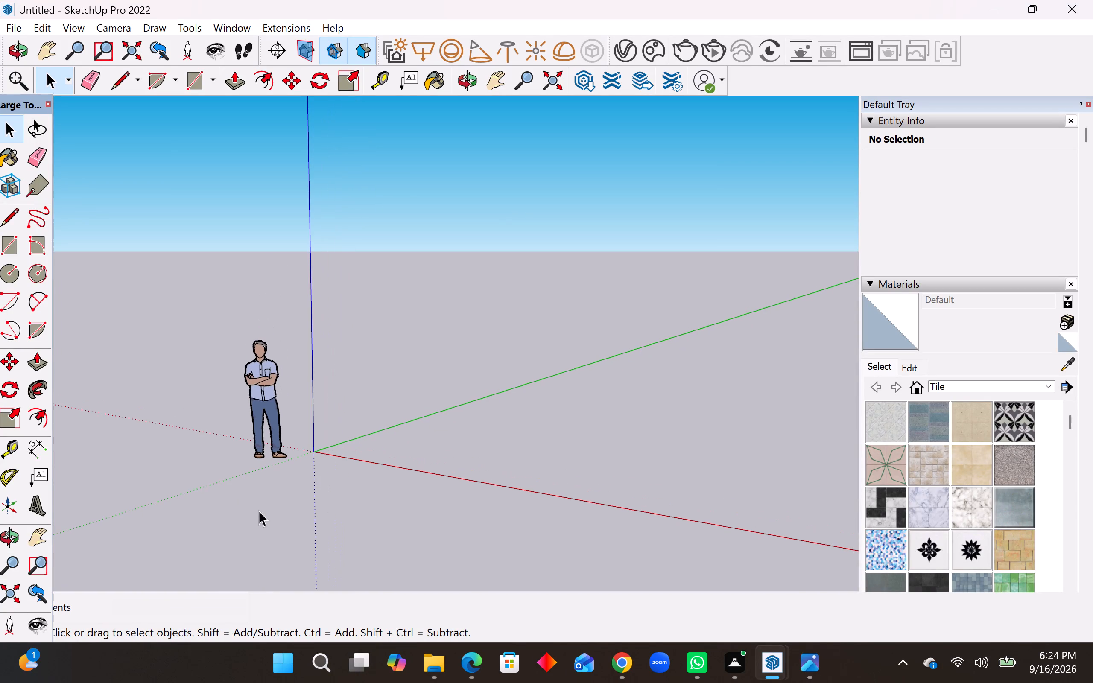
middle_click_drag(289, 498, 478, 554)
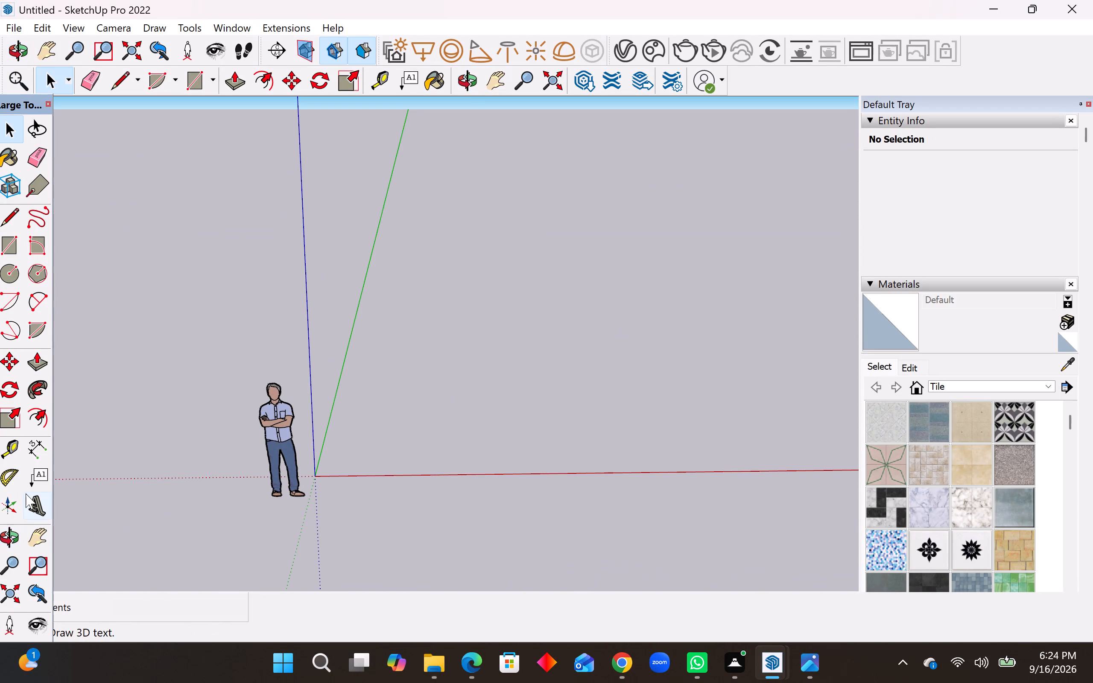
scroll(26, 493, "down", 3)
left_click(257, 438)
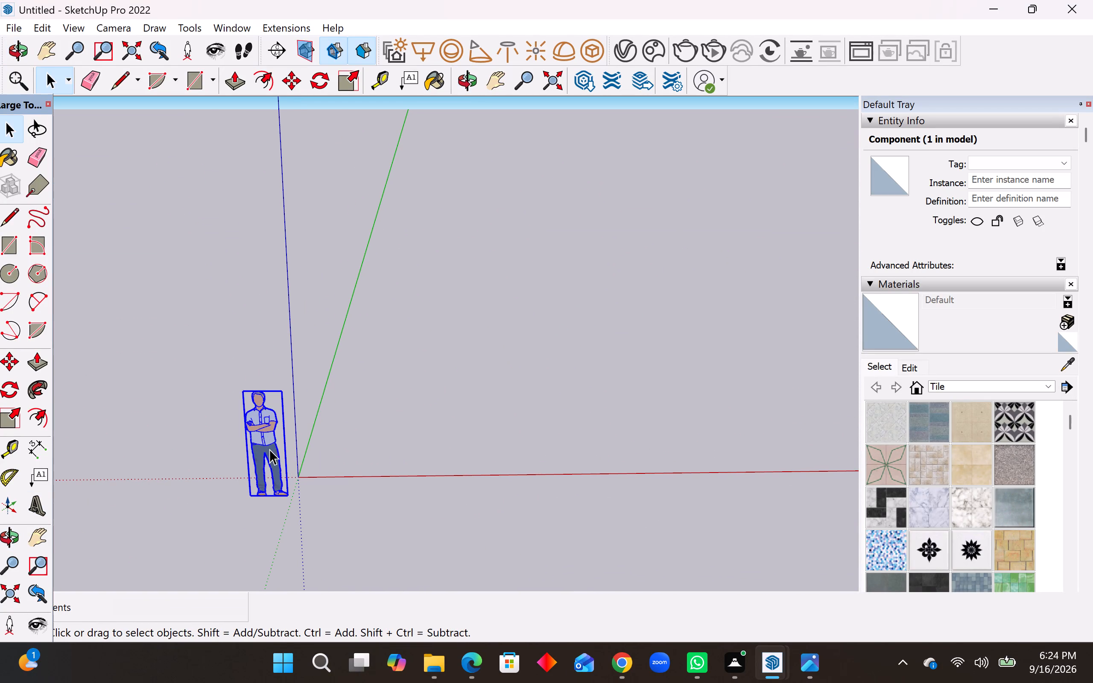
key("Delete")
Draw a vertical rectangle 30' wide by 15' high, facing the front along the red axis.
scroll(117, 435, "down", 19)
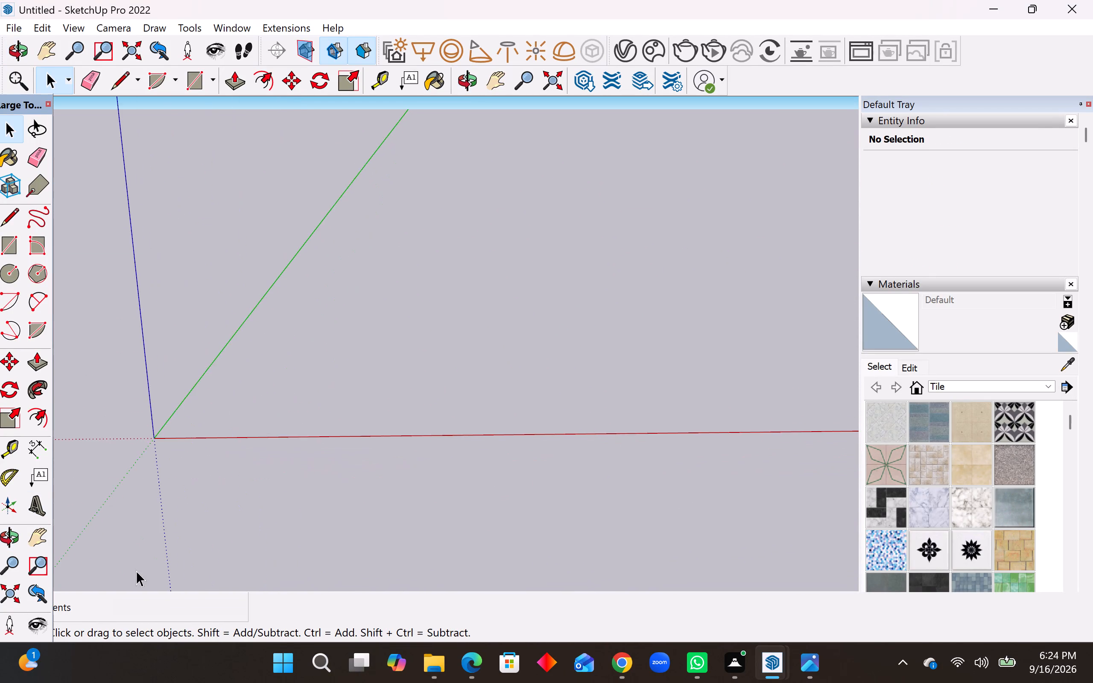
scroll(136, 571, "down", 3)
scroll(310, 519, "down", 20)
scroll(310, 519, "down", 5)
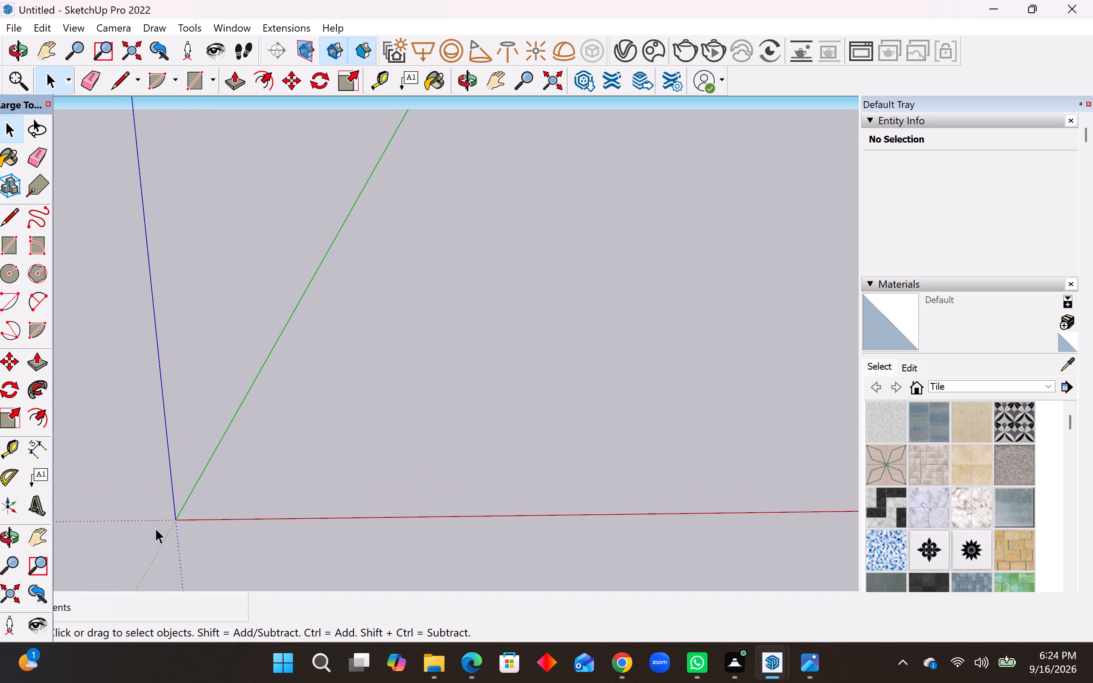
middle_click_drag(362, 517, 431, 514)
scroll(621, 511, "down", 5)
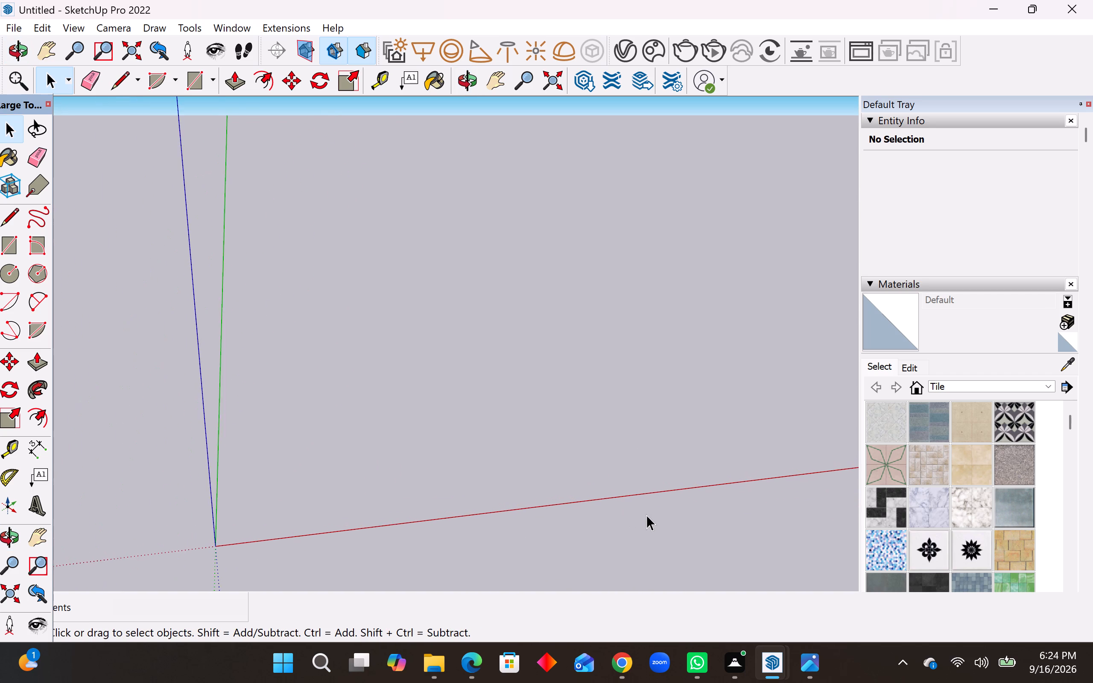
scroll(650, 516, "down", 1)
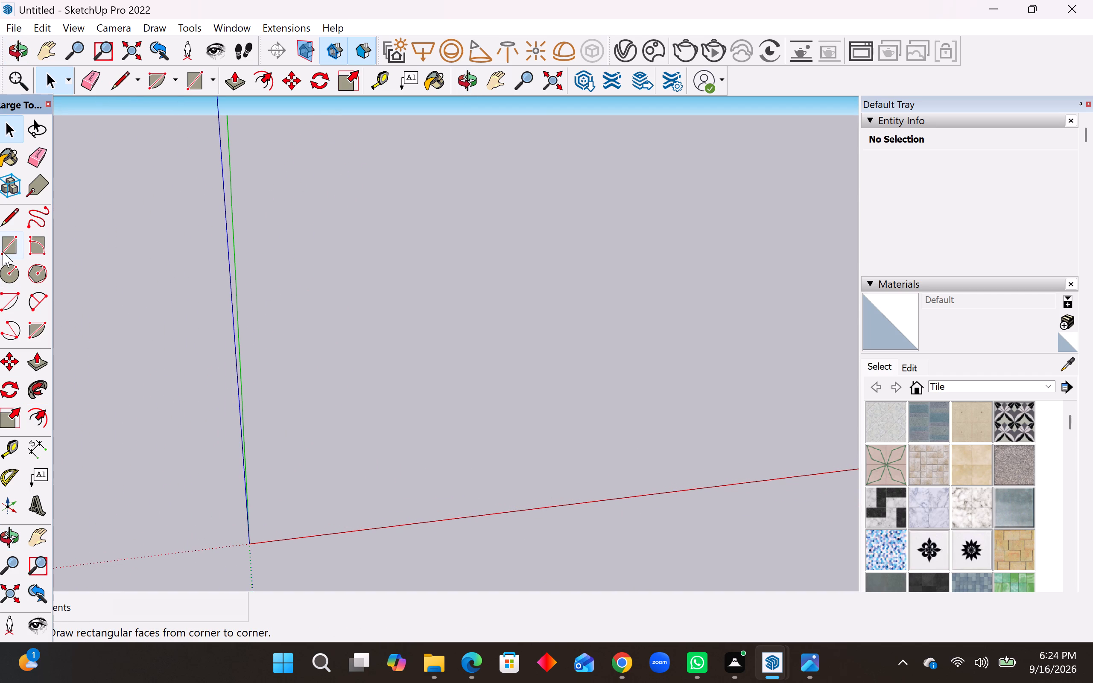
left_click(3, 251)
left_click(445, 373)
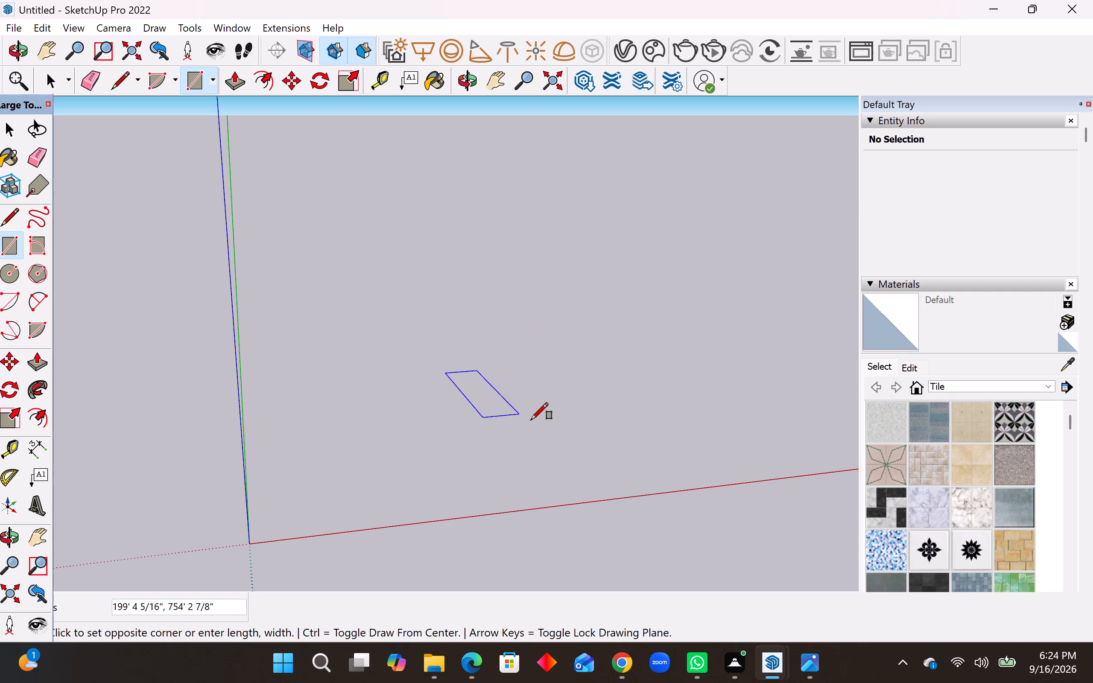
middle_click_drag(529, 348, 504, 327)
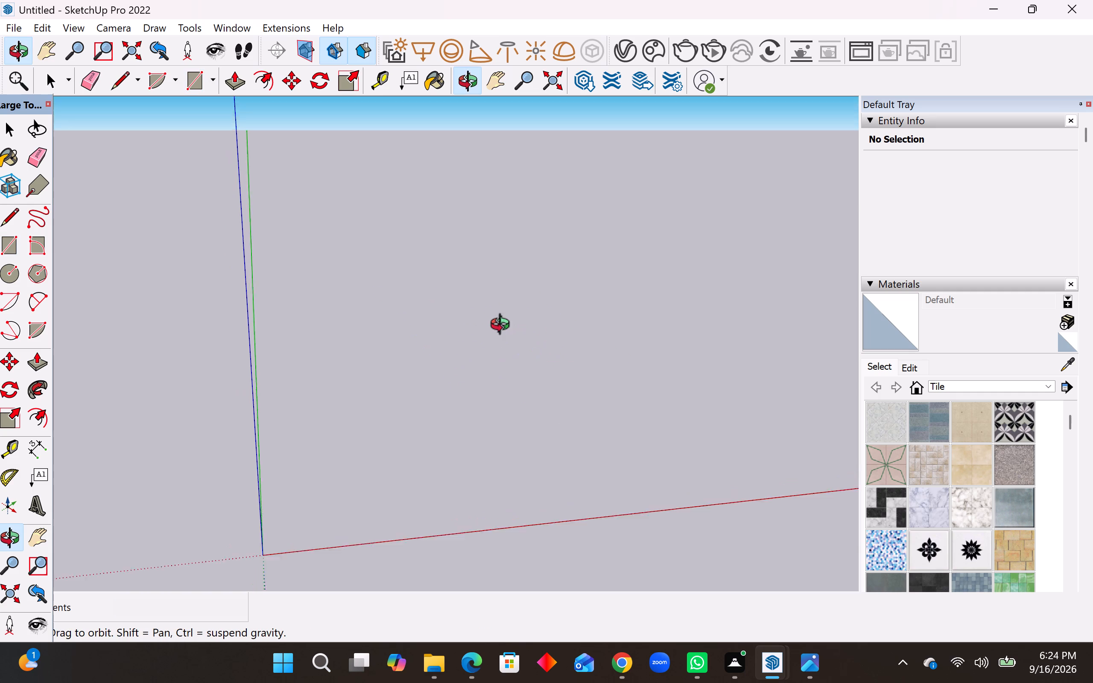
middle_click_drag(504, 327, 496, 315)
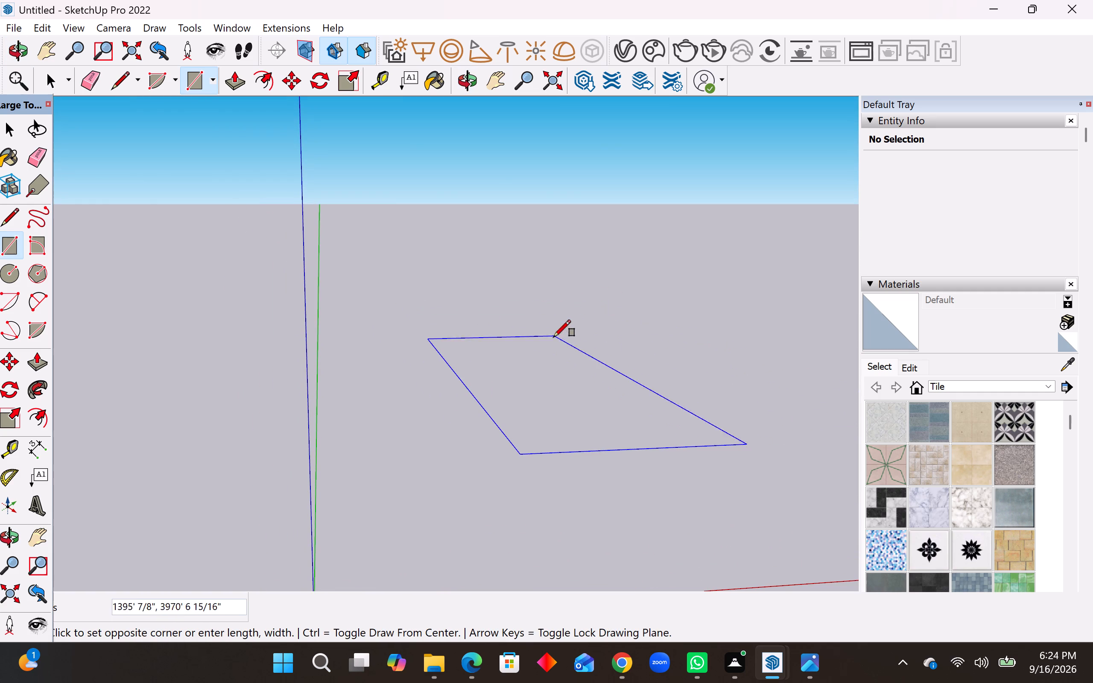
middle_click_drag(554, 337, 510, 285)
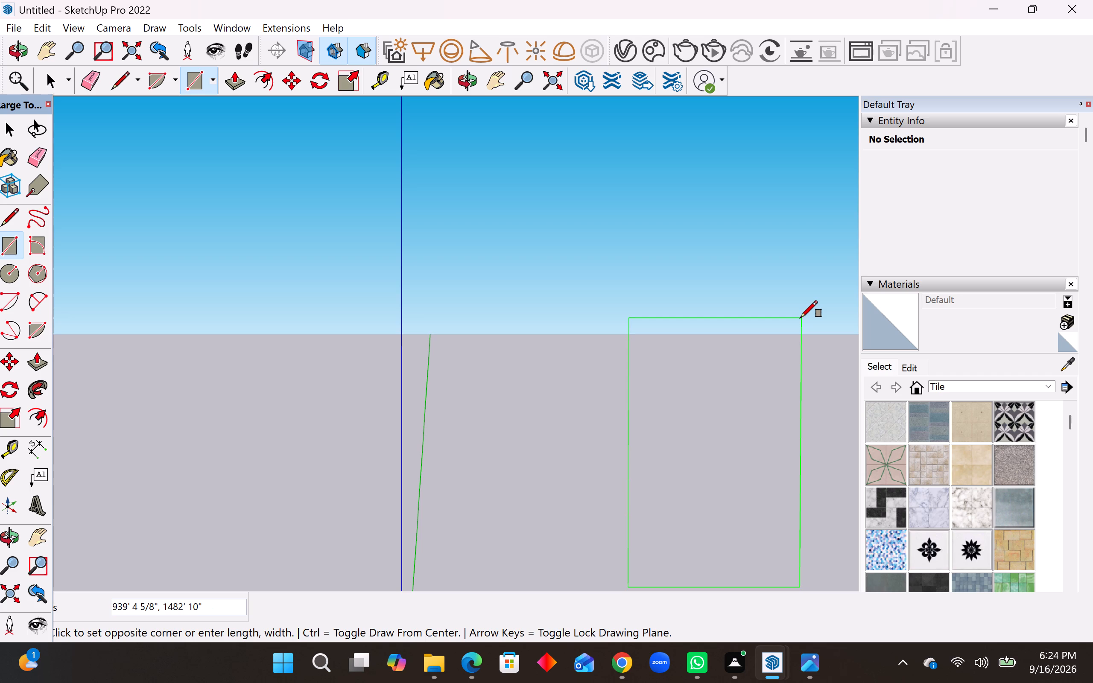
type("30")
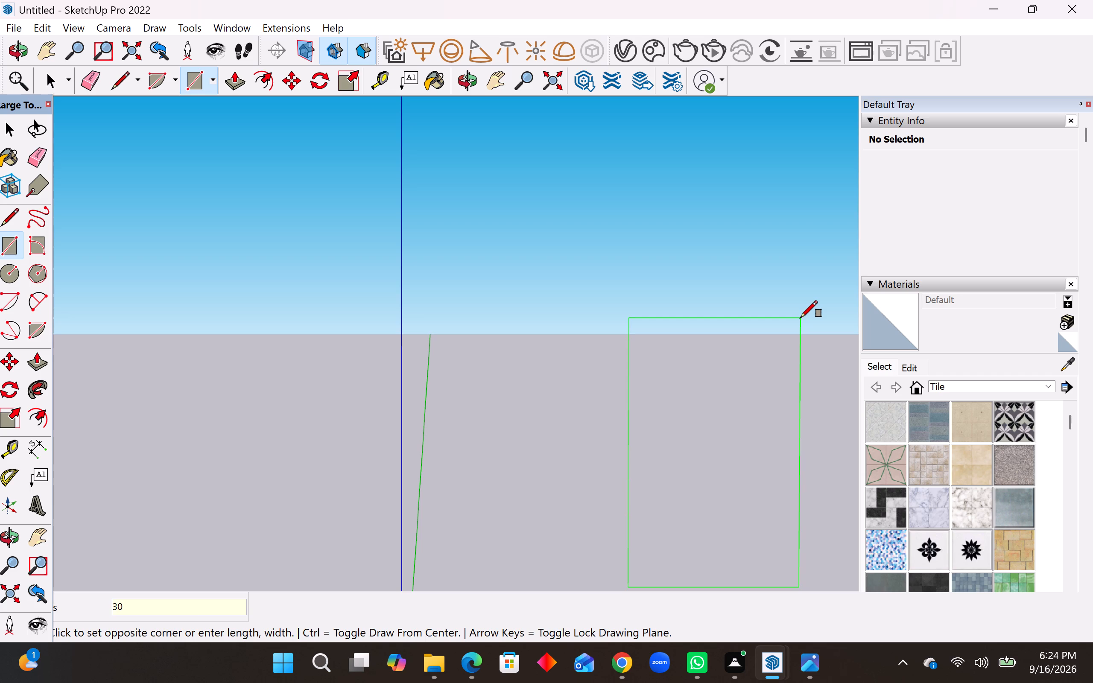
key("apostrophe")
type(",1")
type("5'")
key("Return")
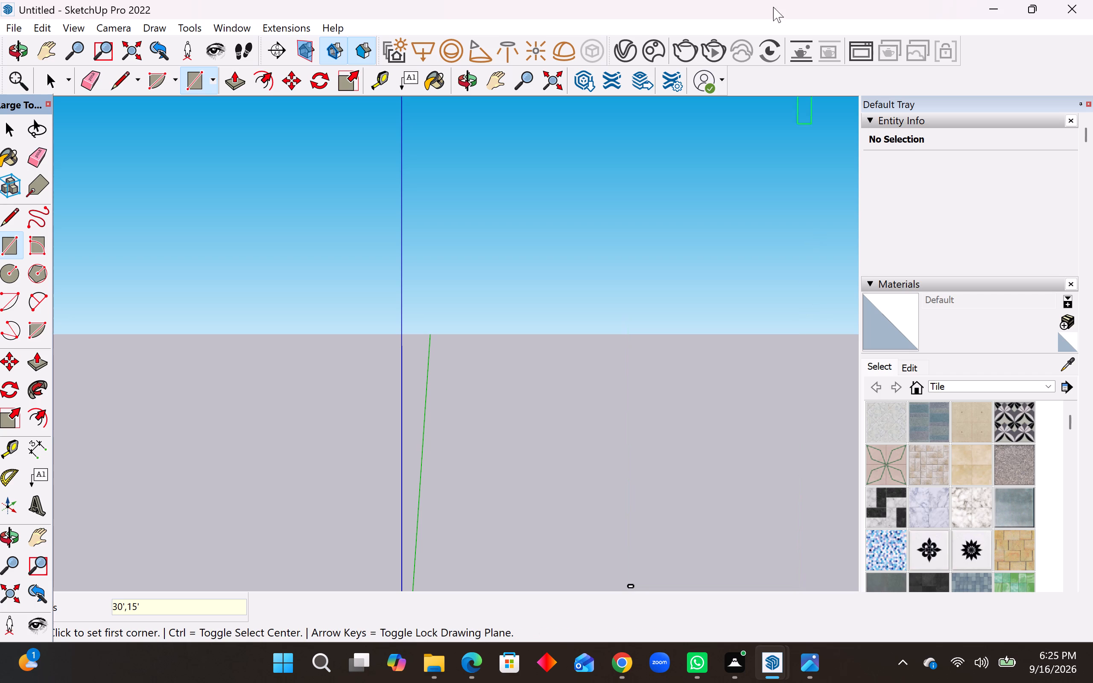
Place a horizontal guide line 10' above the rectangle's bottom edge.
scroll(690, 383, "down", 5)
scroll(672, 549, "up", 14)
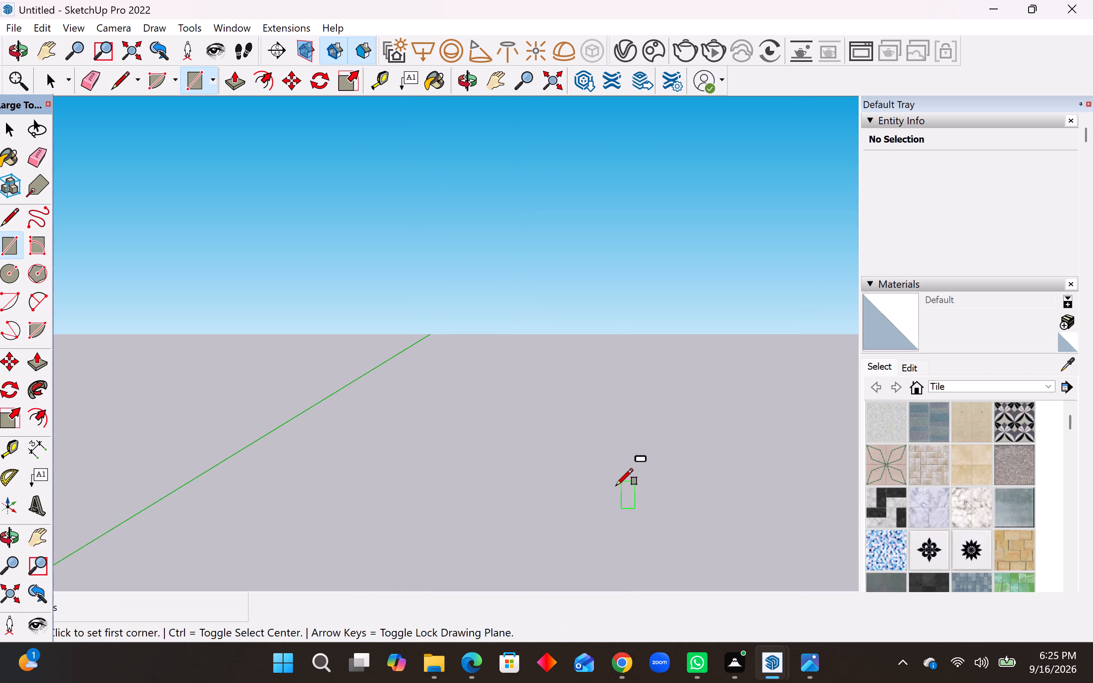
scroll(616, 485, "up", 9)
scroll(676, 440, "up", 16)
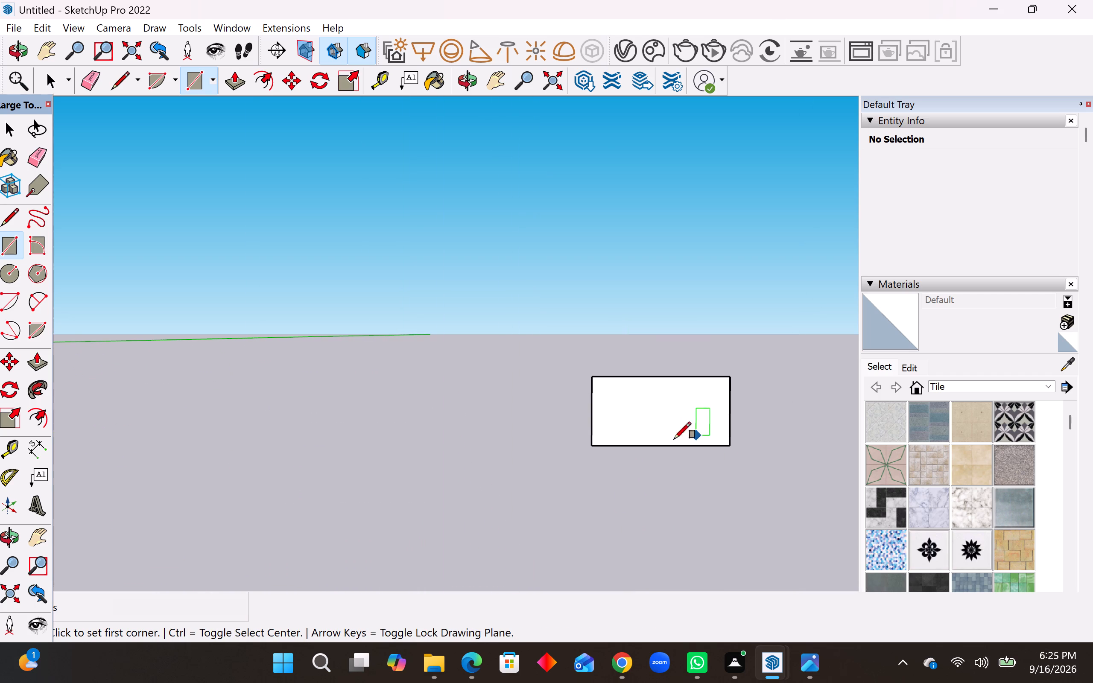
scroll(725, 403, "up", 5)
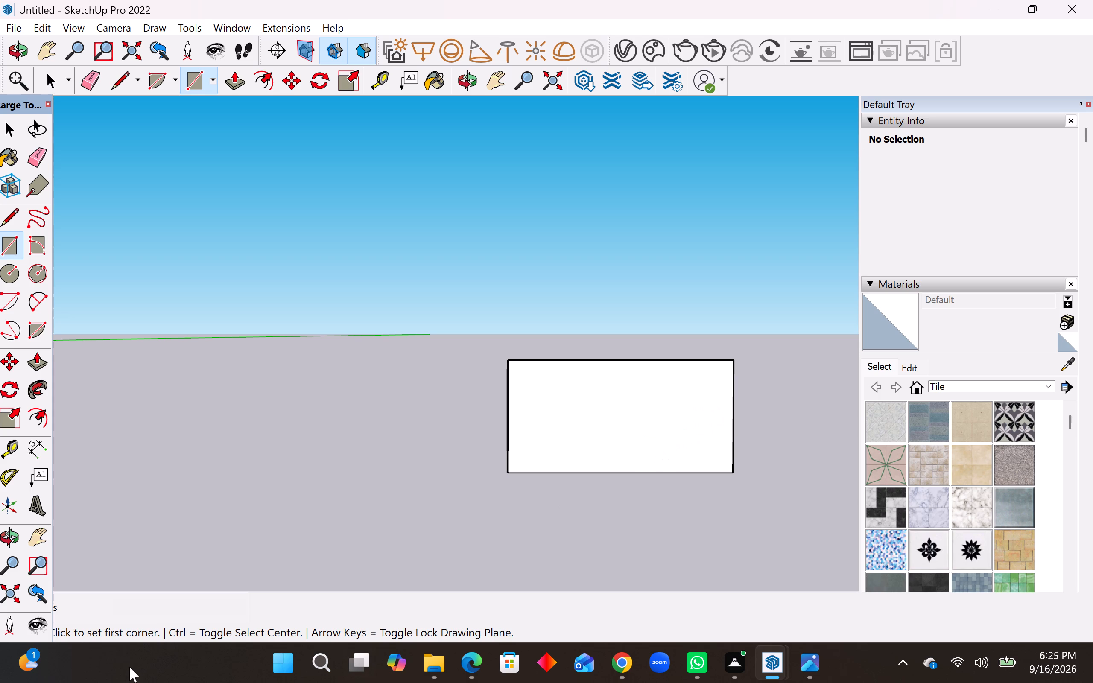
scroll(135, 491, "down", 3)
scroll(396, 482, "up", 2)
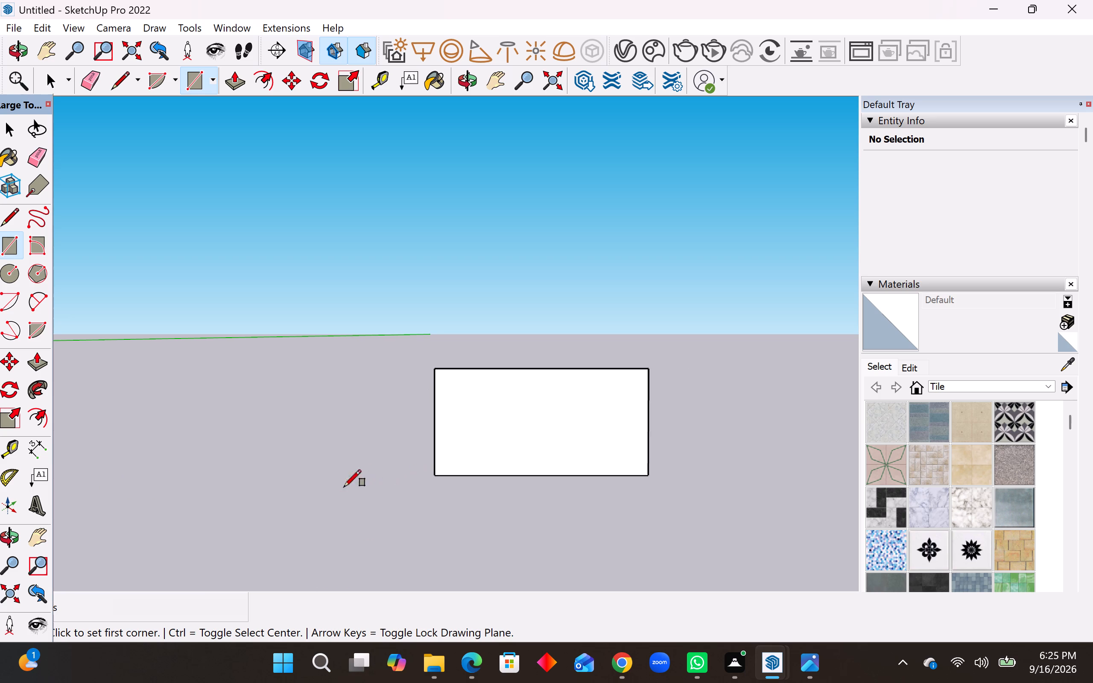
scroll(229, 479, "down", 4)
scroll(504, 449, "up", 3)
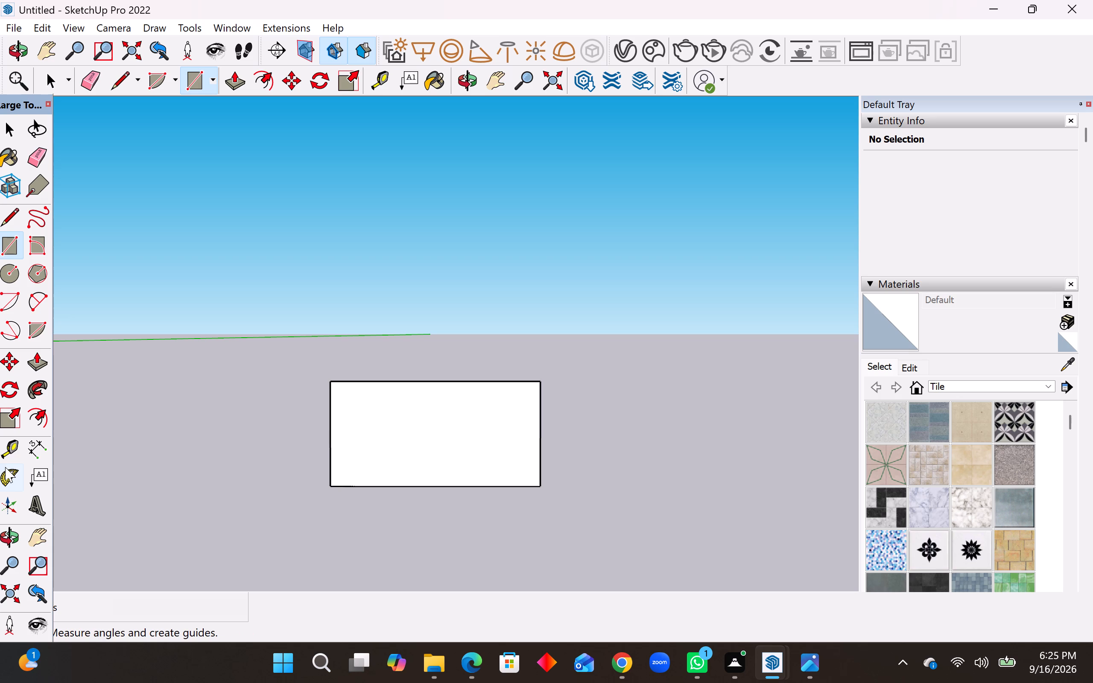
left_click(11, 446)
left_click(452, 489)
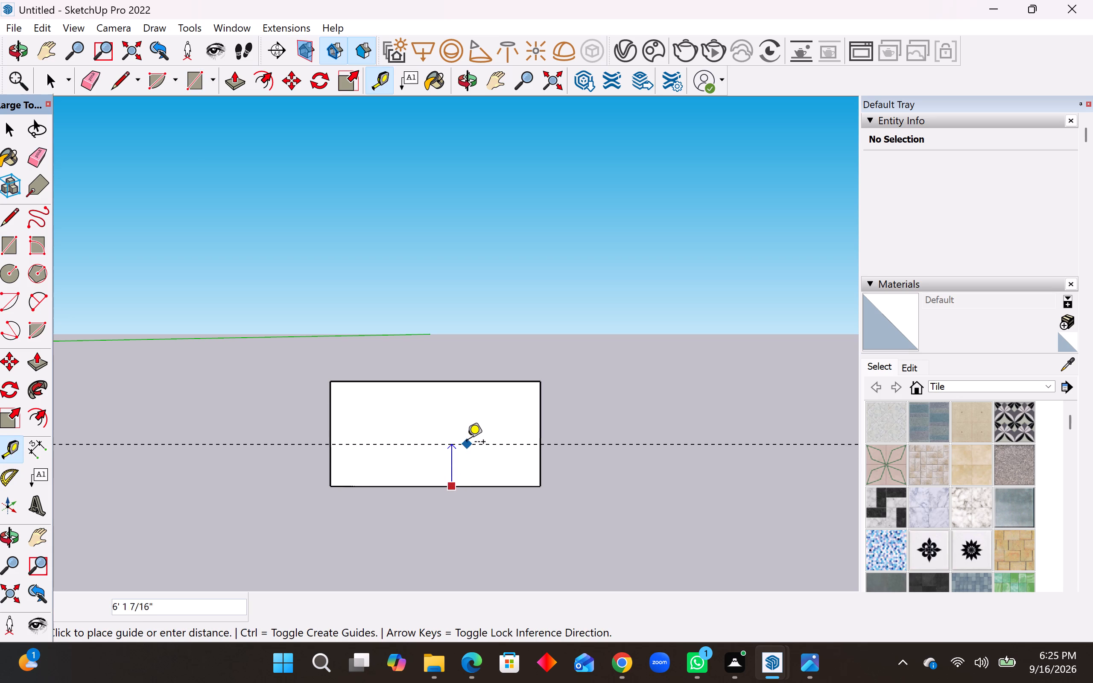
scroll(467, 444, "up", 5)
scroll(640, 362, "down", 4)
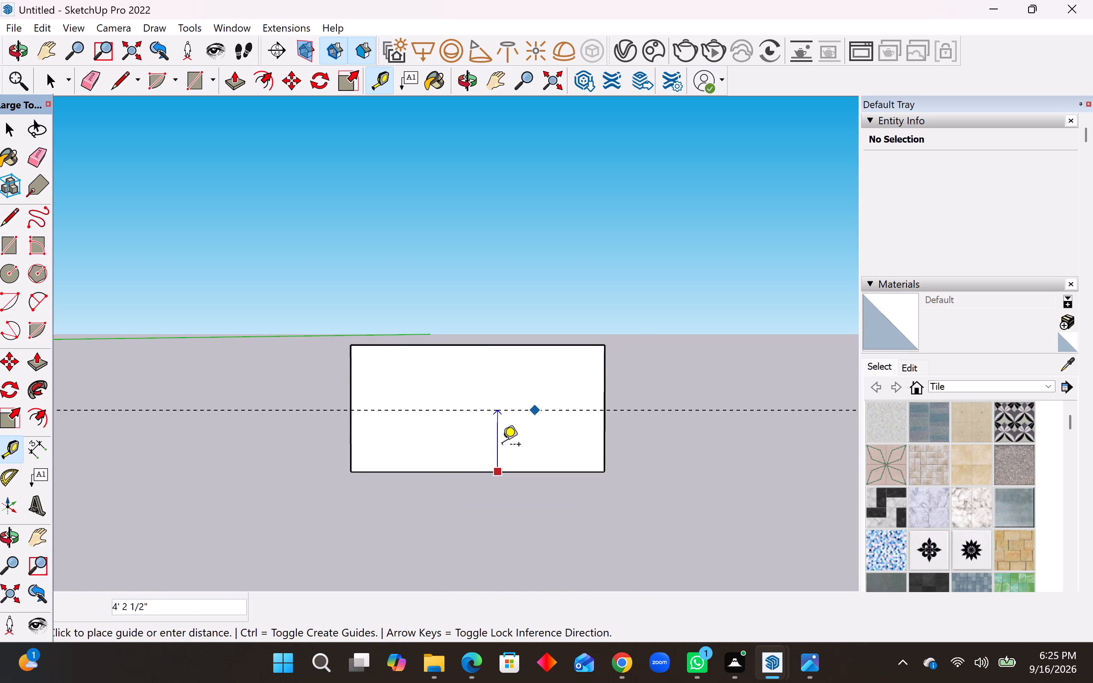
scroll(500, 447, "up", 3)
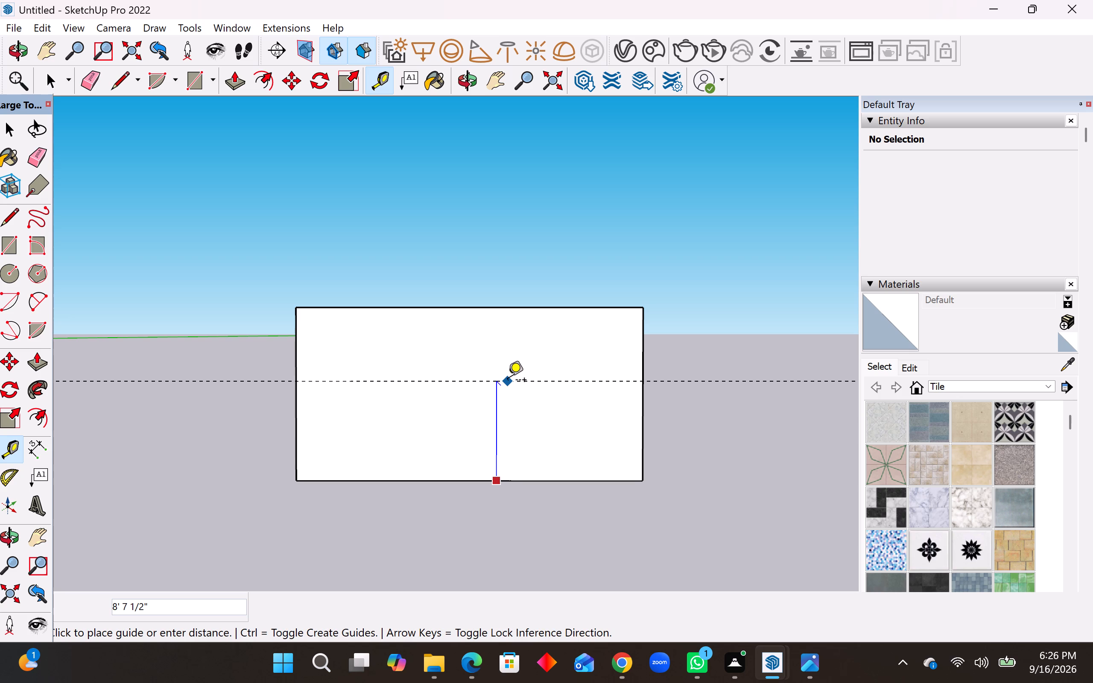
type("10'")
key("Return")
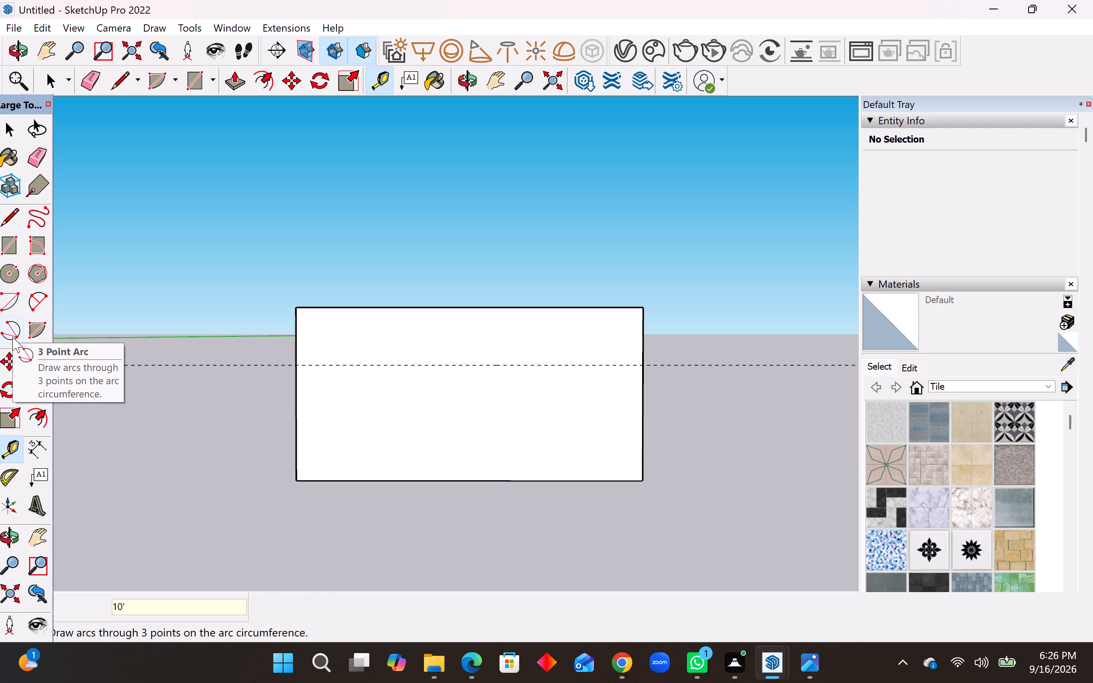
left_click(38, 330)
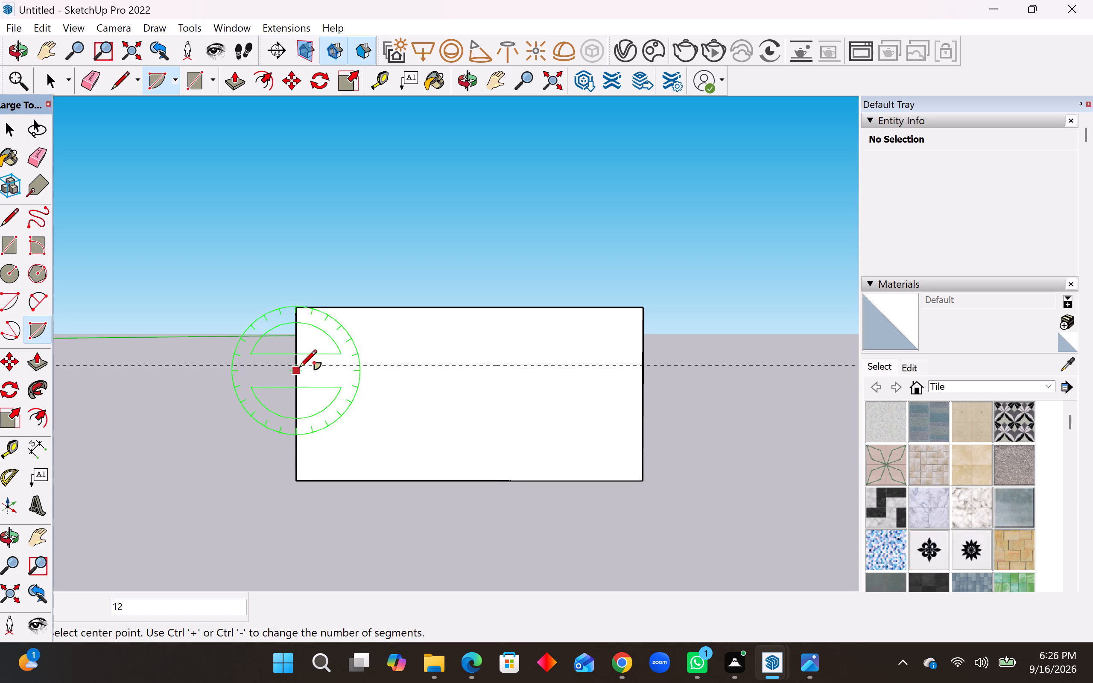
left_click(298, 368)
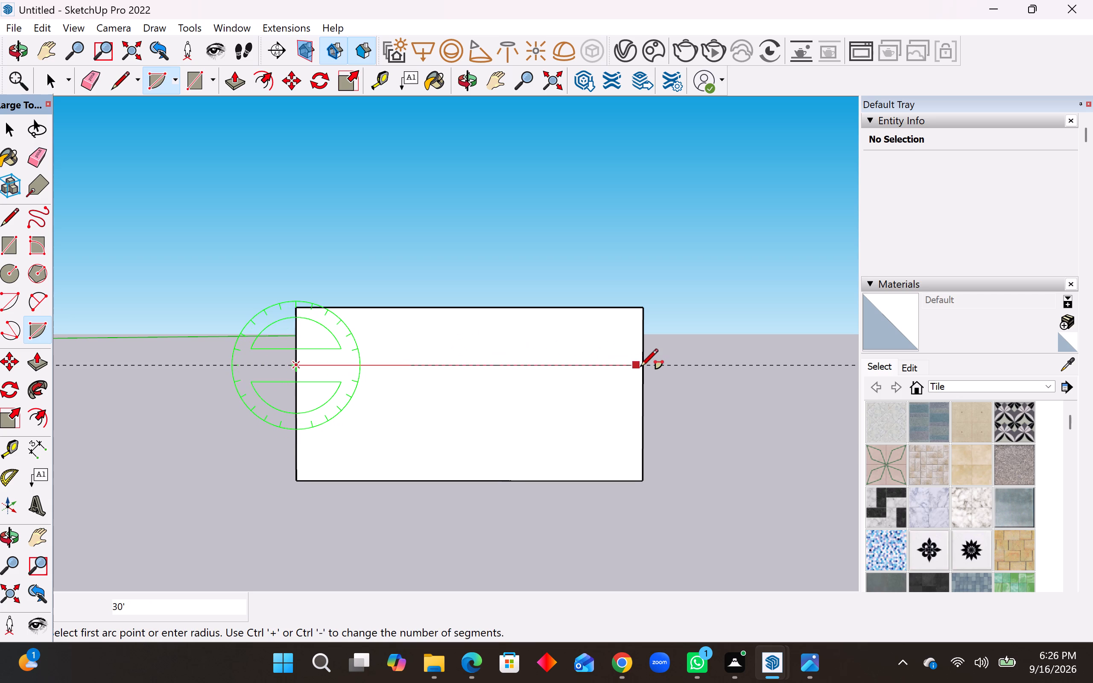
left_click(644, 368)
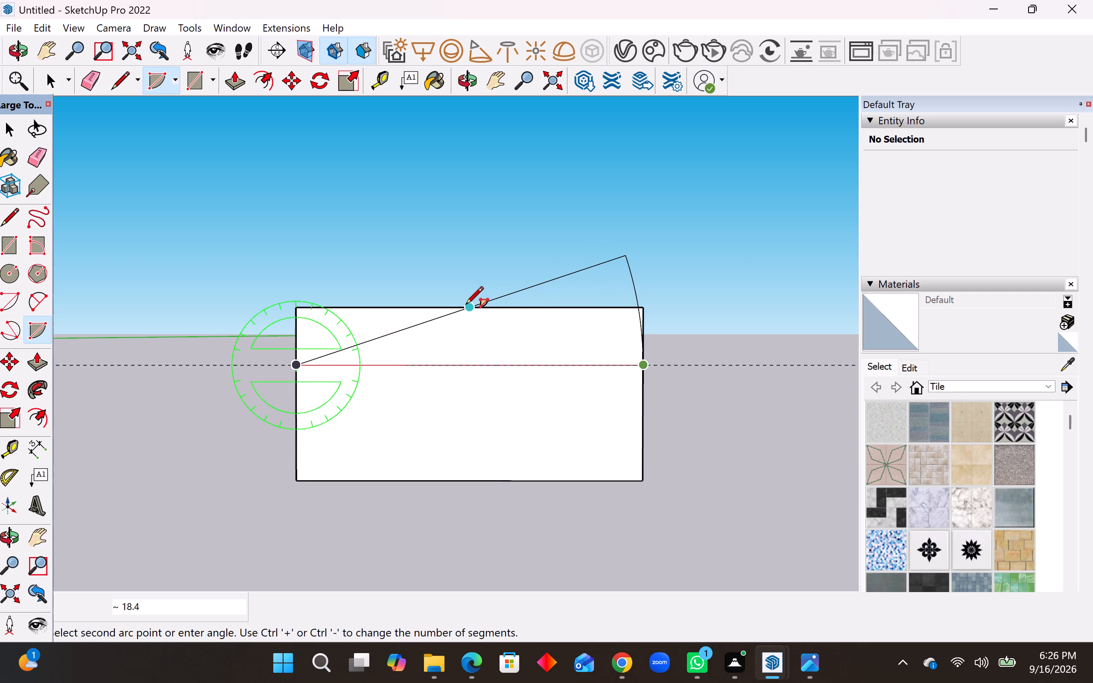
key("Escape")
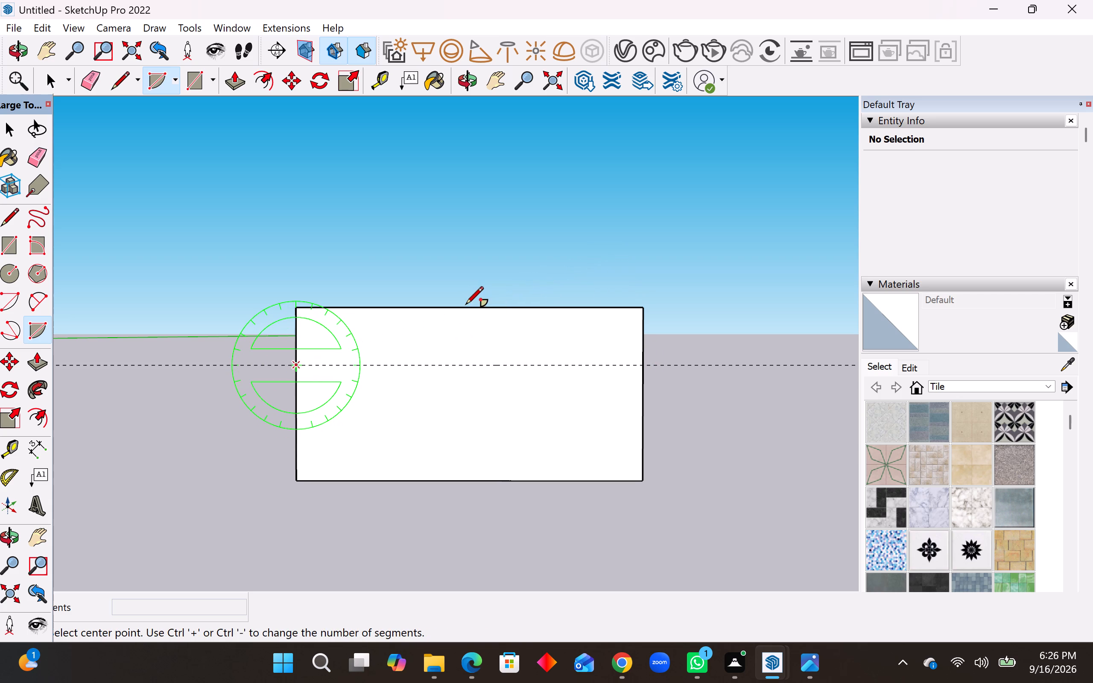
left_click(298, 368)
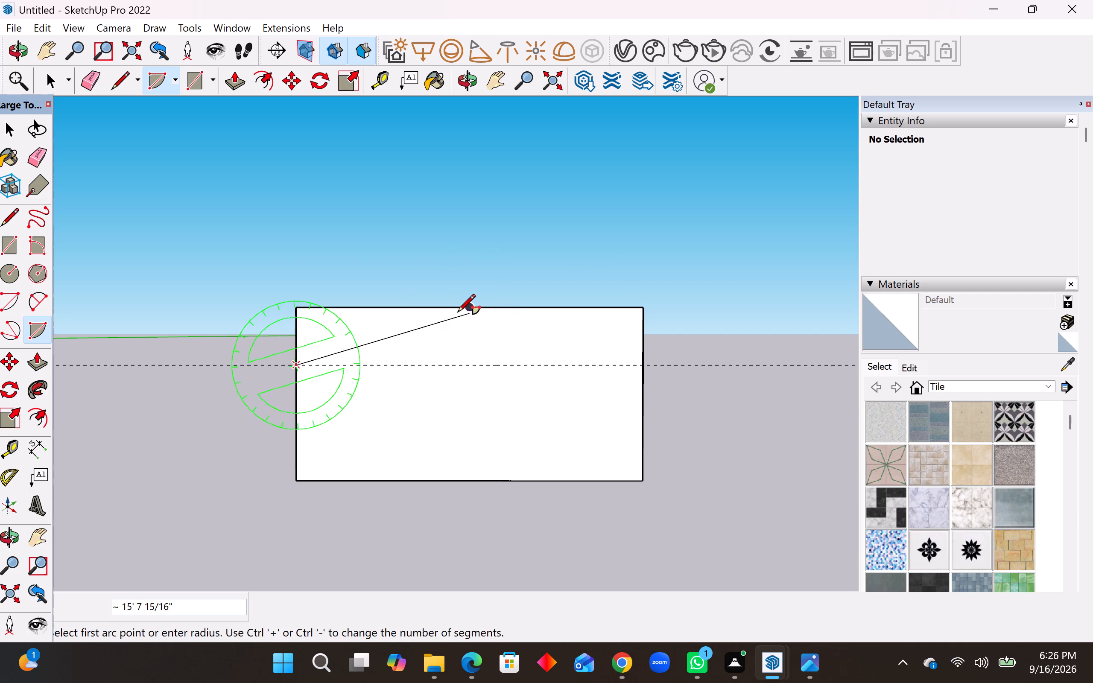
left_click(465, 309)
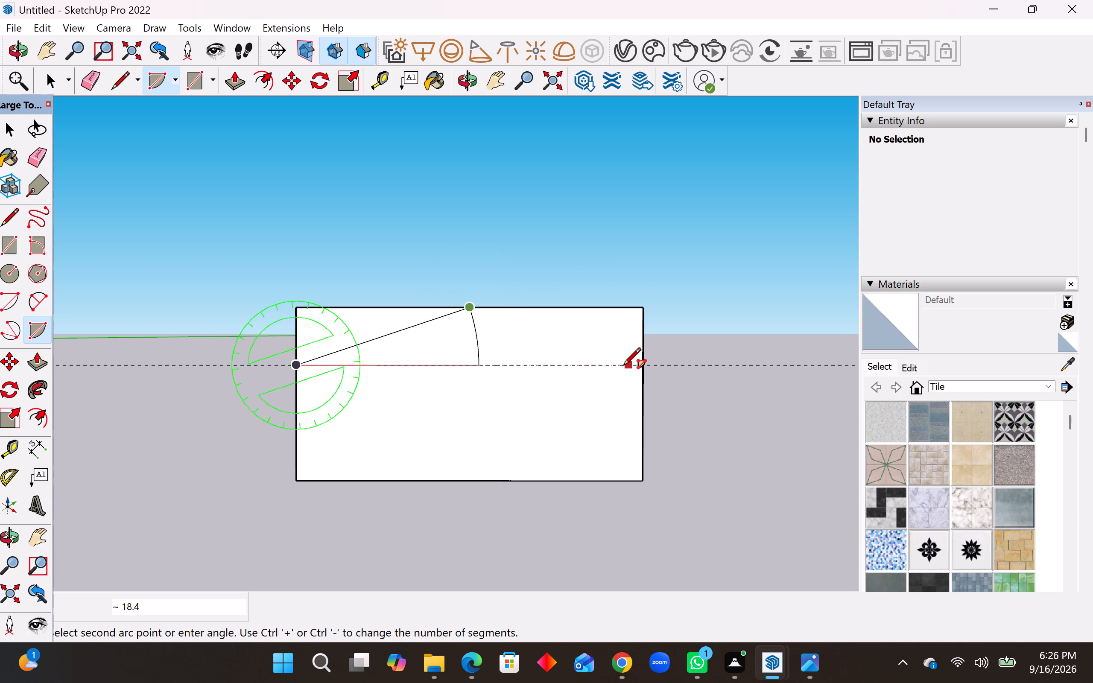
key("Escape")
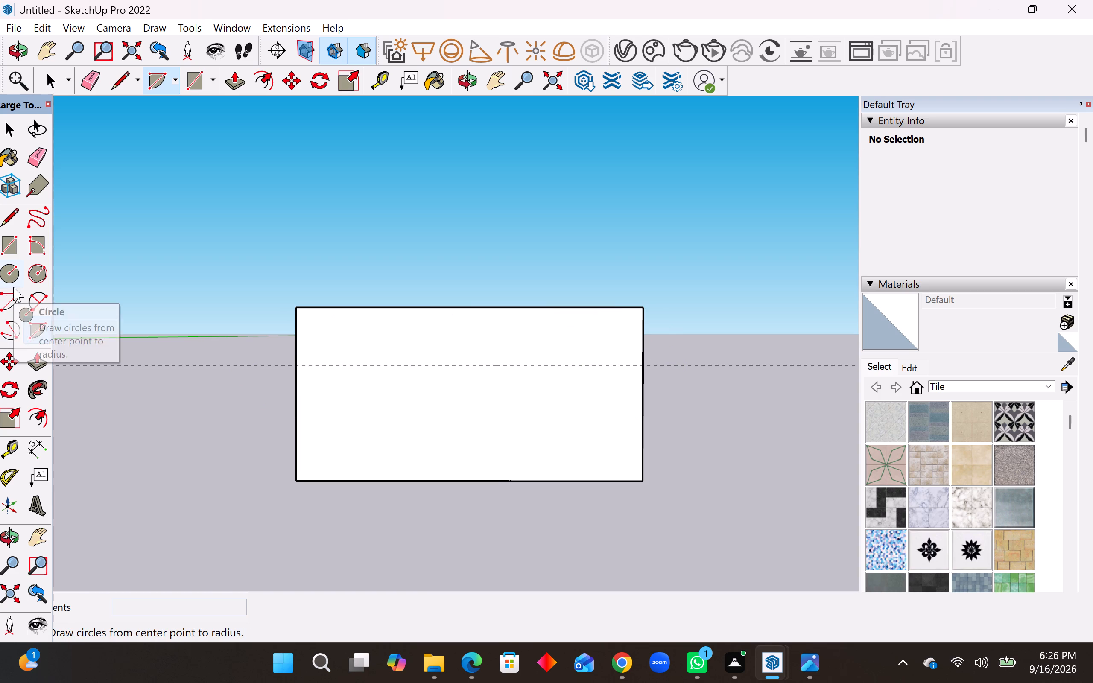
Draw an arc centred where the guide meets the rectangle's left edge, from the guide's right-edge intersection upward through about 18.4 degrees.
left_click(13, 299)
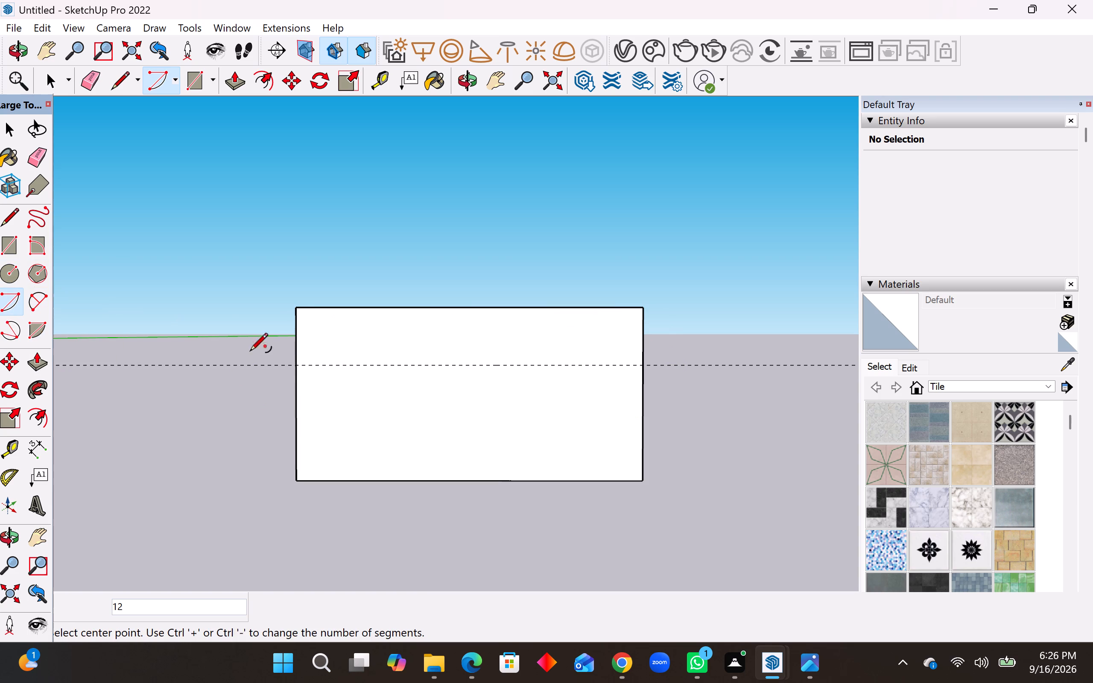
left_click(298, 368)
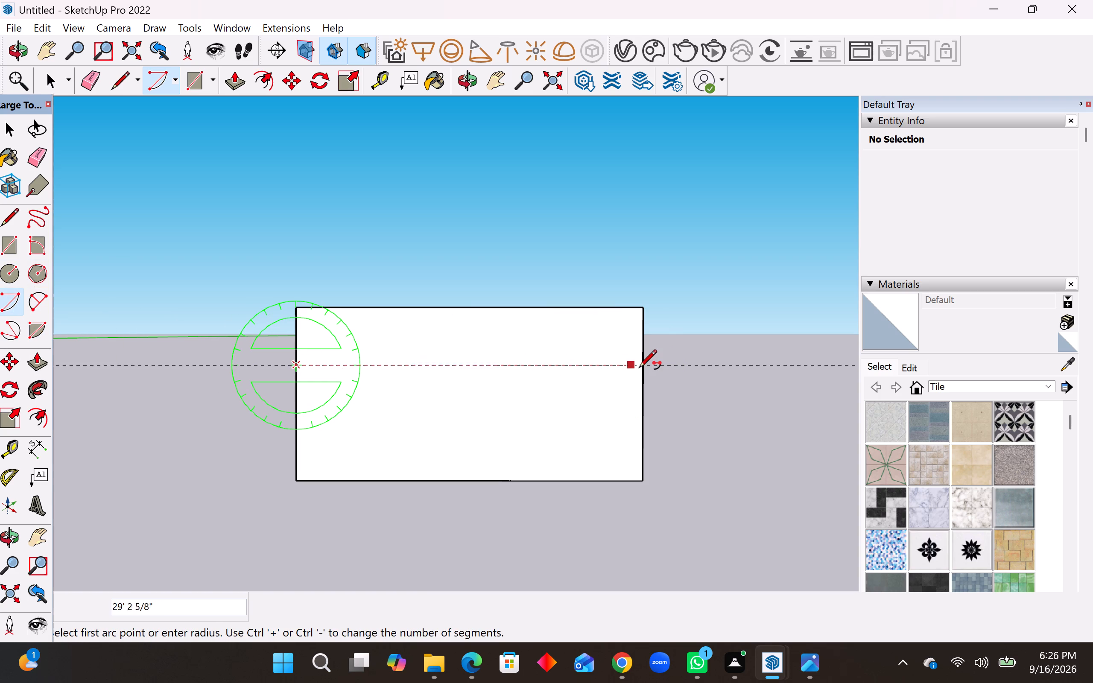
left_click(642, 368)
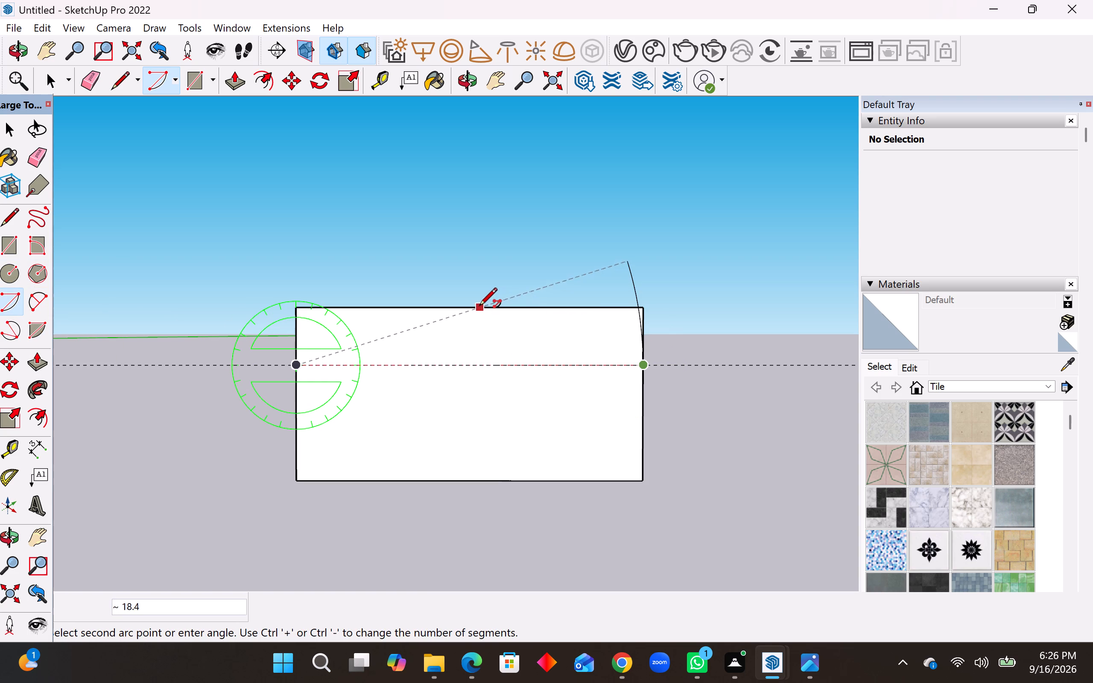
left_click(470, 310)
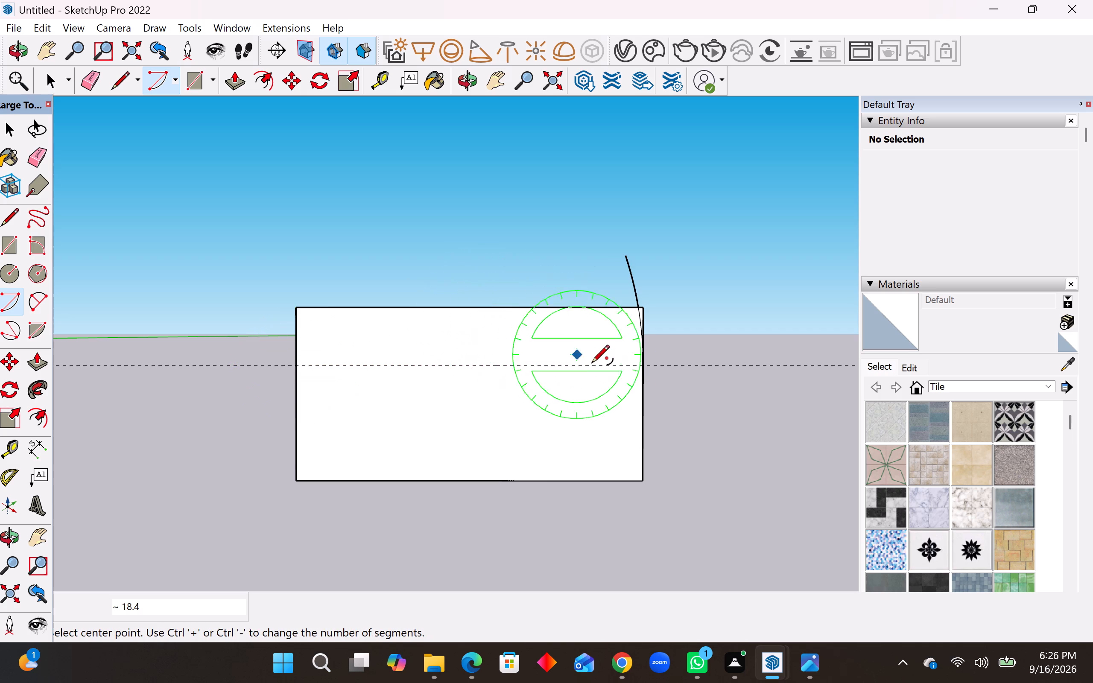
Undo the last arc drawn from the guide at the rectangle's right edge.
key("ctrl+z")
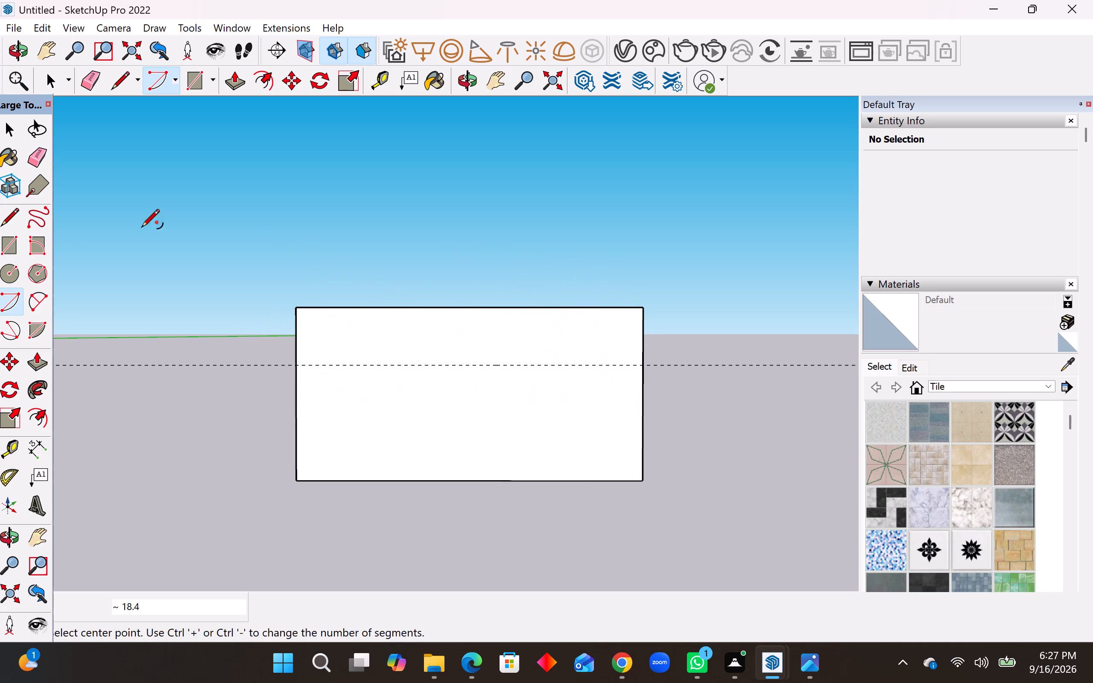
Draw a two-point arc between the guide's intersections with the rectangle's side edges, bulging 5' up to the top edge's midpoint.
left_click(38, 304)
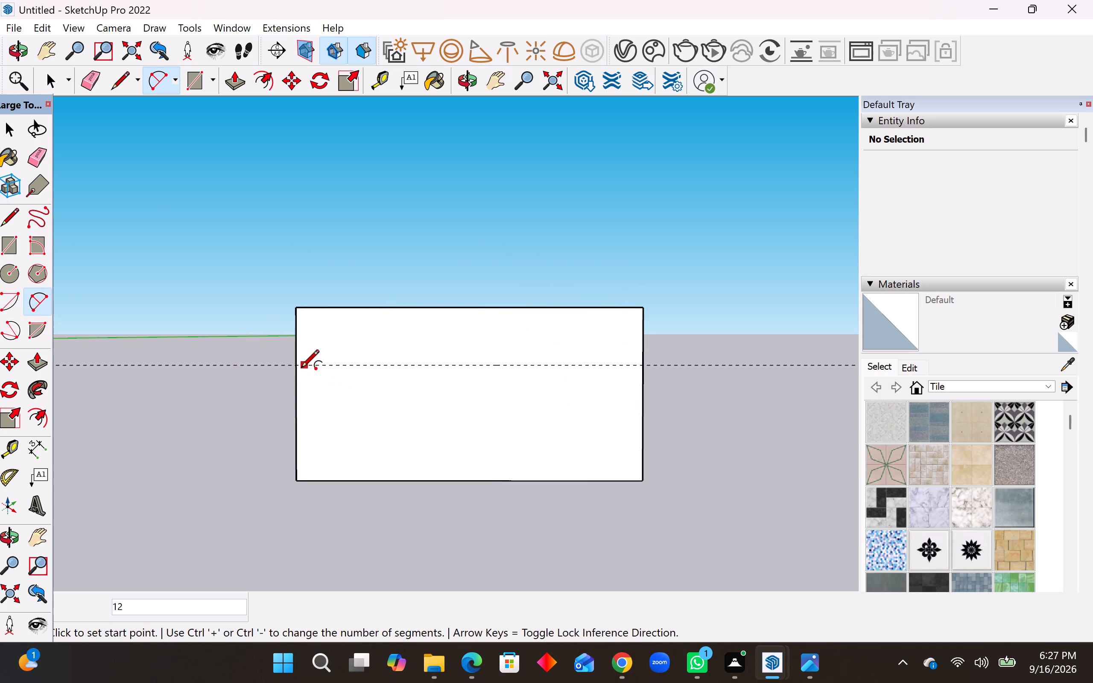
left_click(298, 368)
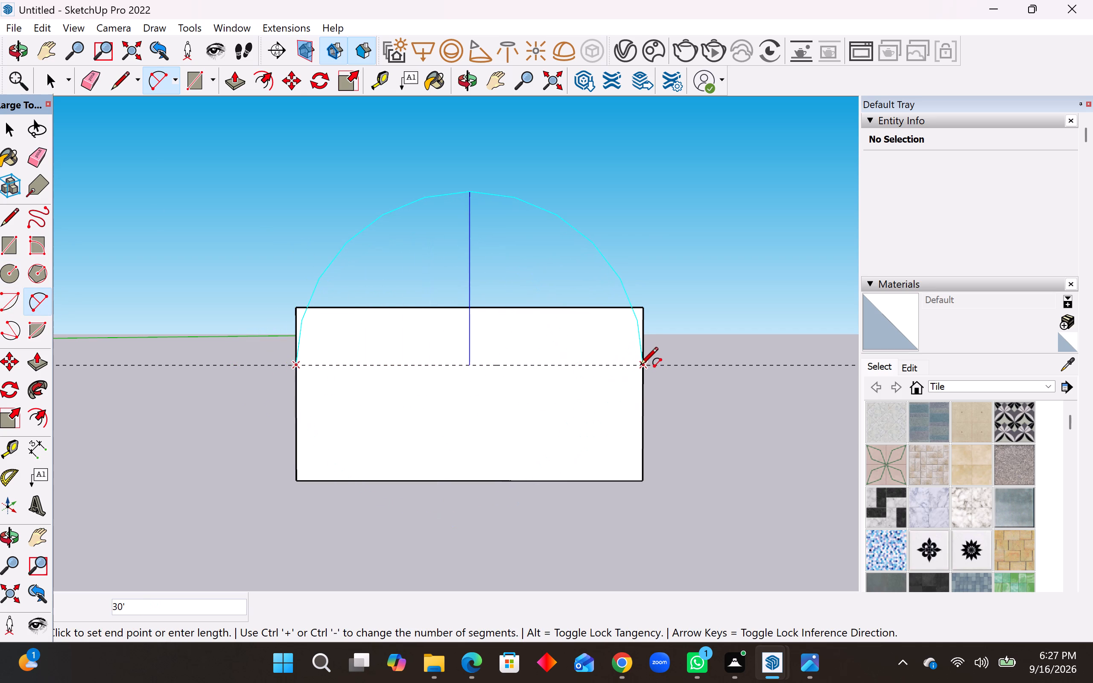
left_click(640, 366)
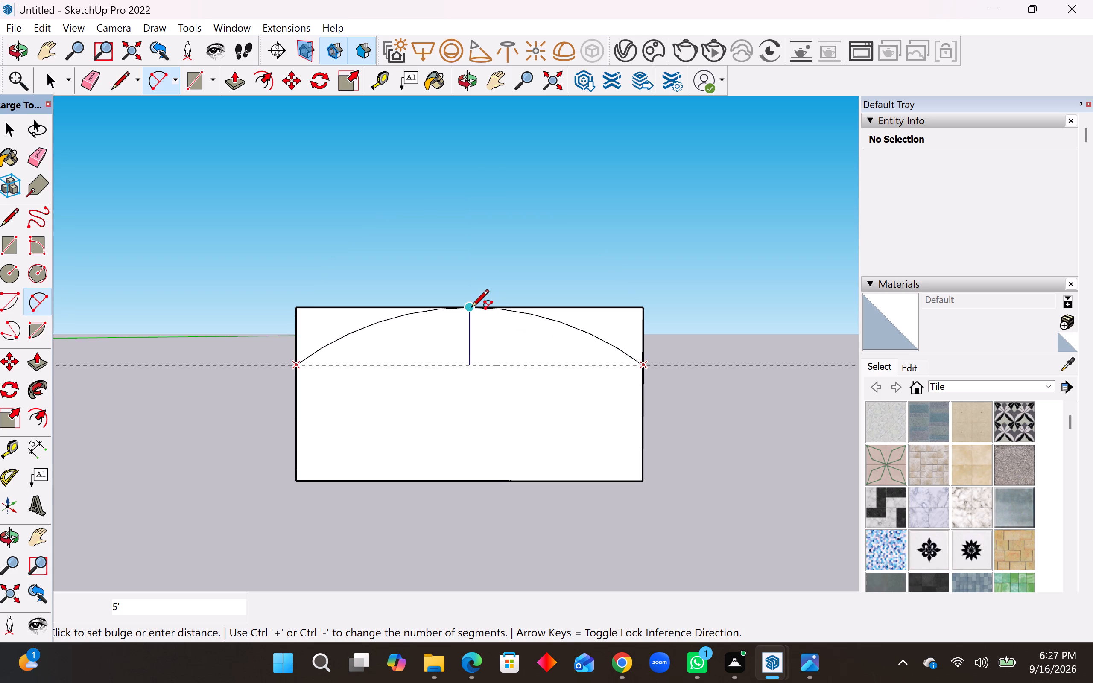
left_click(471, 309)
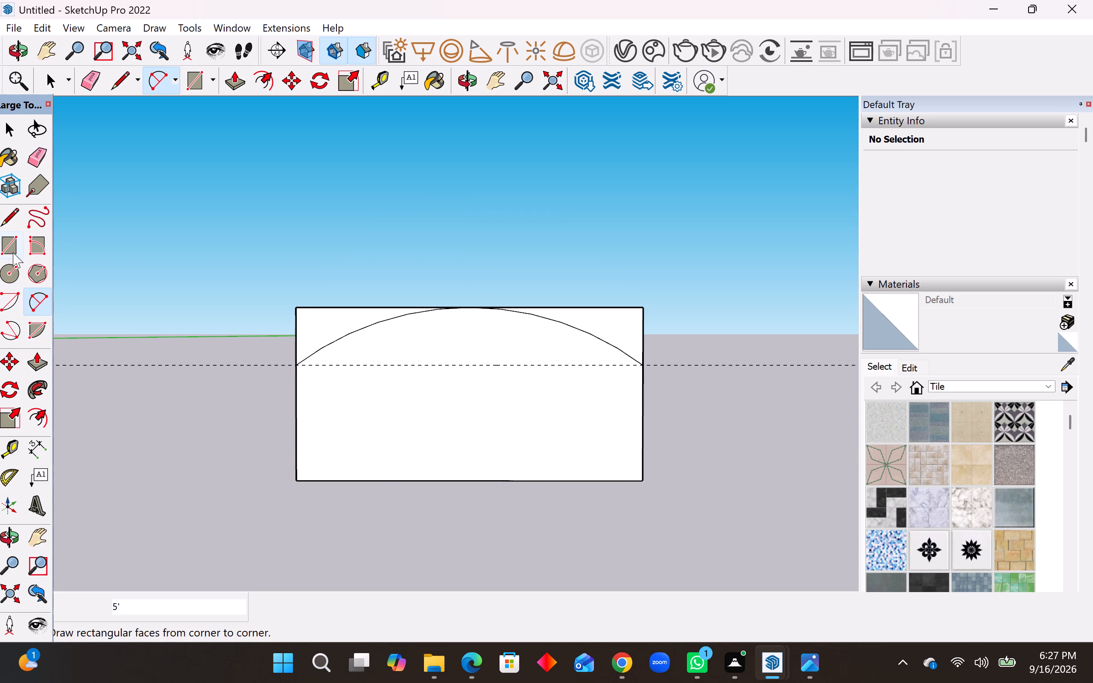
Draw two straight sloped lines from the guide's intersections with the side edges up to the top edge's midpoint.
left_click(9, 218)
left_click(299, 366)
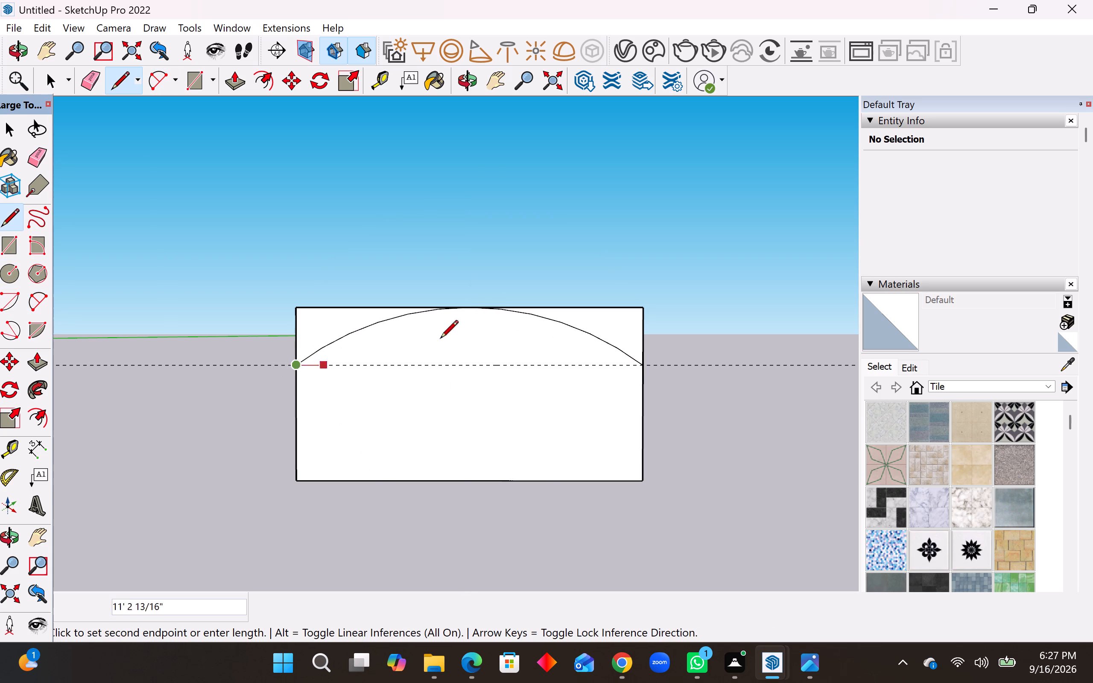
left_click(468, 305)
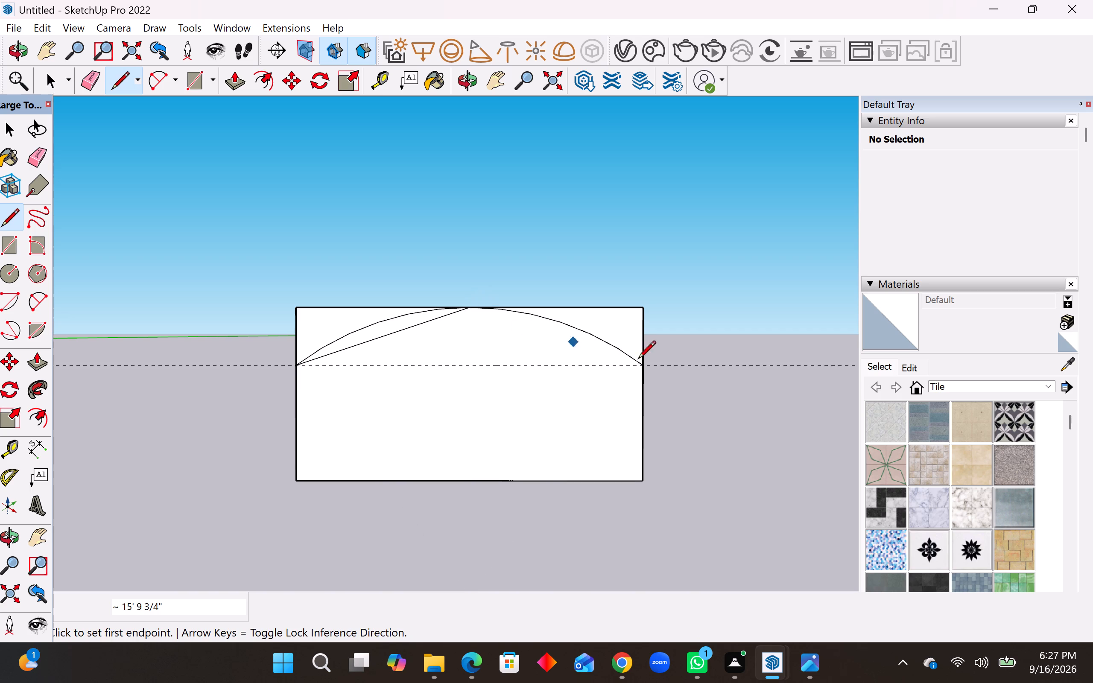
left_click(643, 370)
left_click(469, 307)
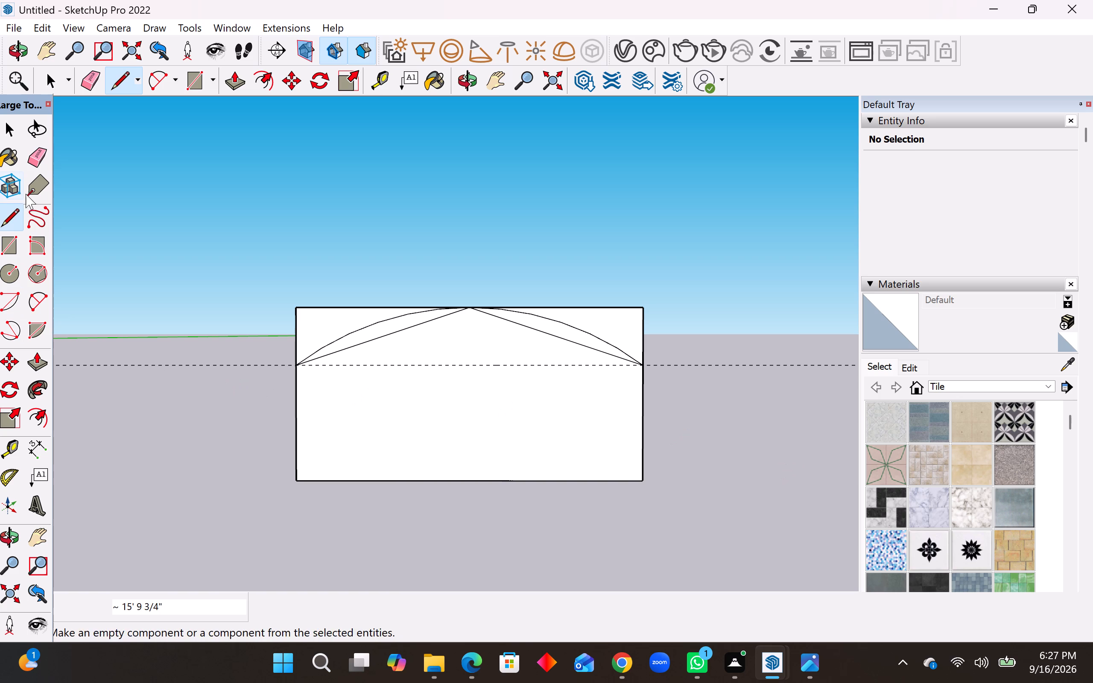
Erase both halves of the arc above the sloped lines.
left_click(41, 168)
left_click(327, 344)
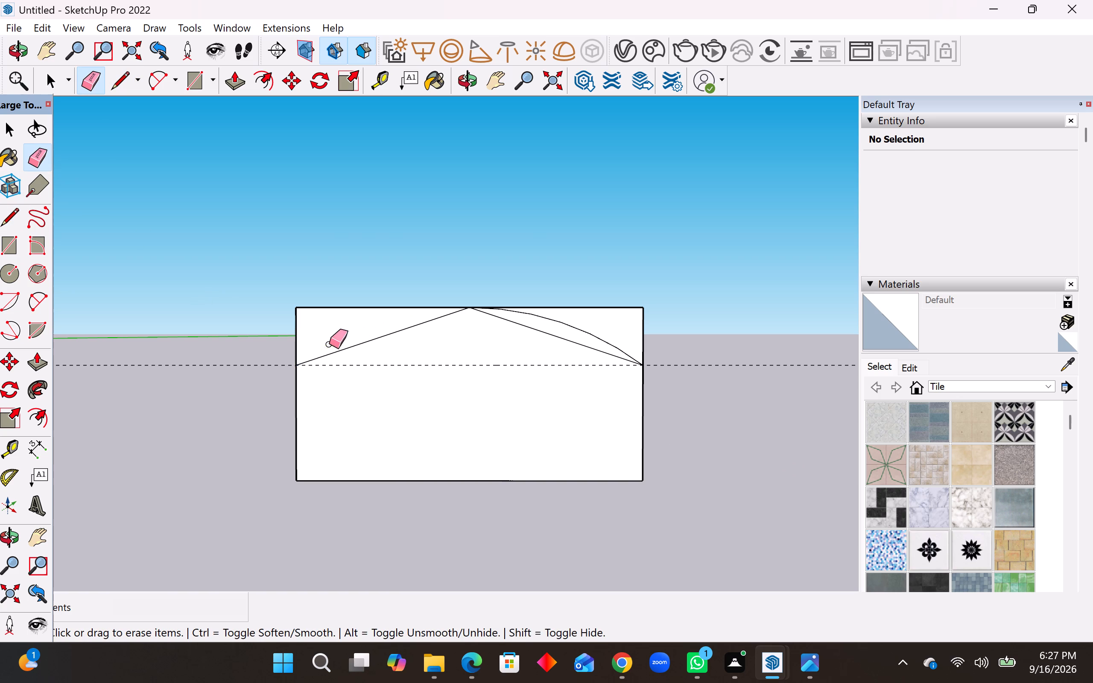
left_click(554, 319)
Place parallel guide lines 2" below each of the two sloped gable lines.
scroll(502, 312, "down", 2)
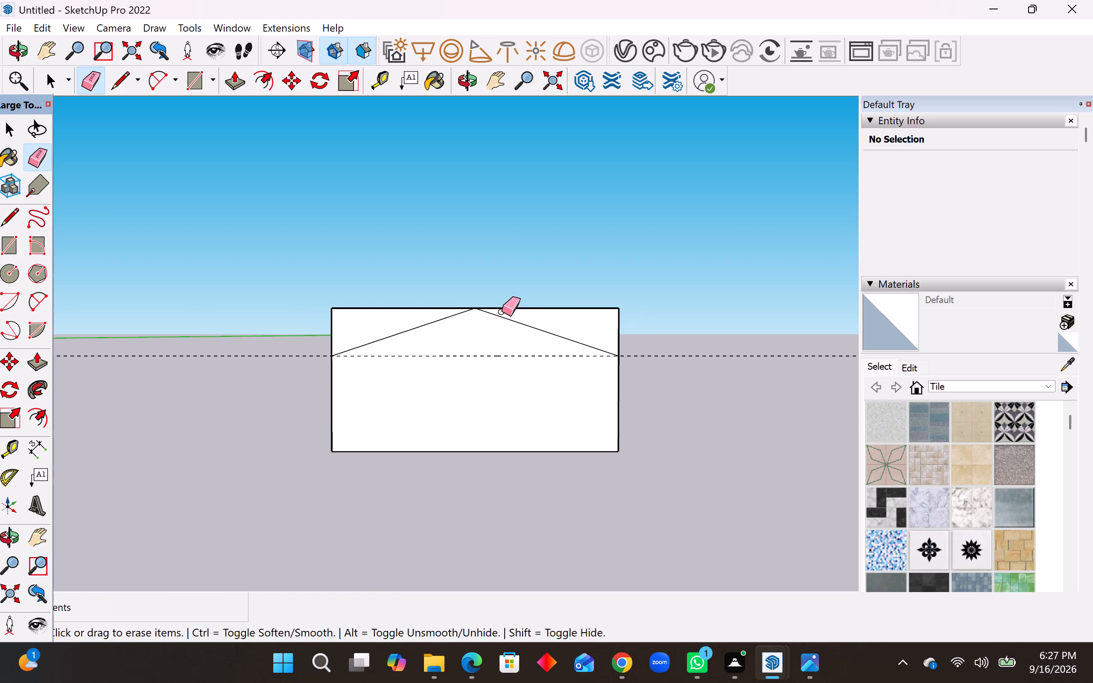
scroll(506, 364, "up", 7)
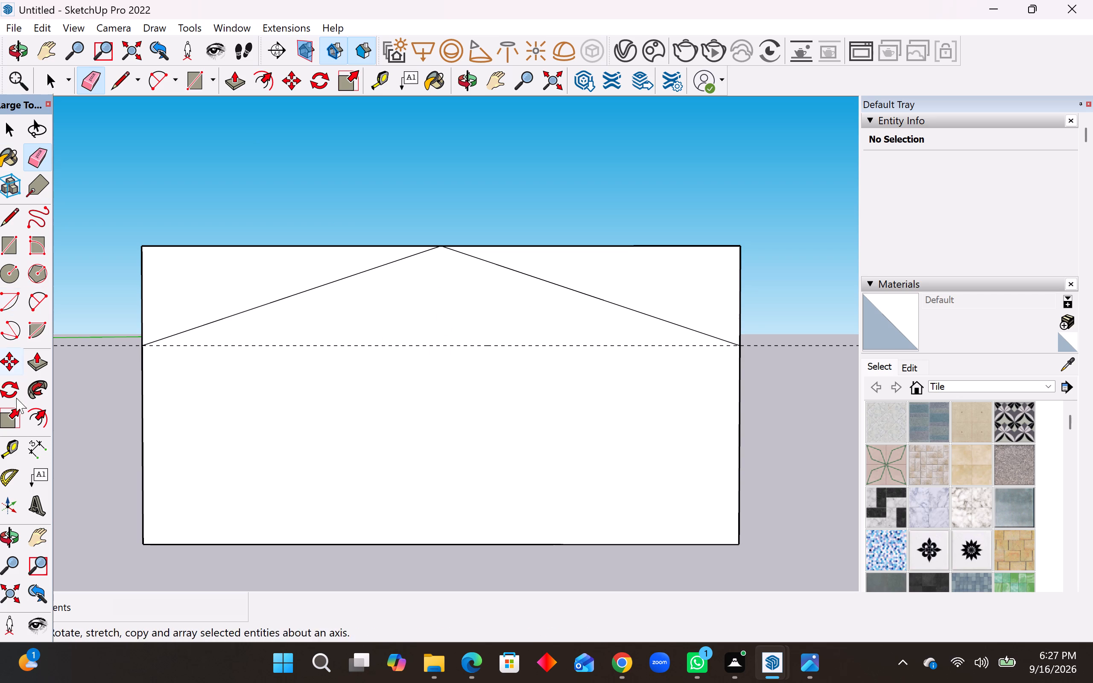
left_click(13, 446)
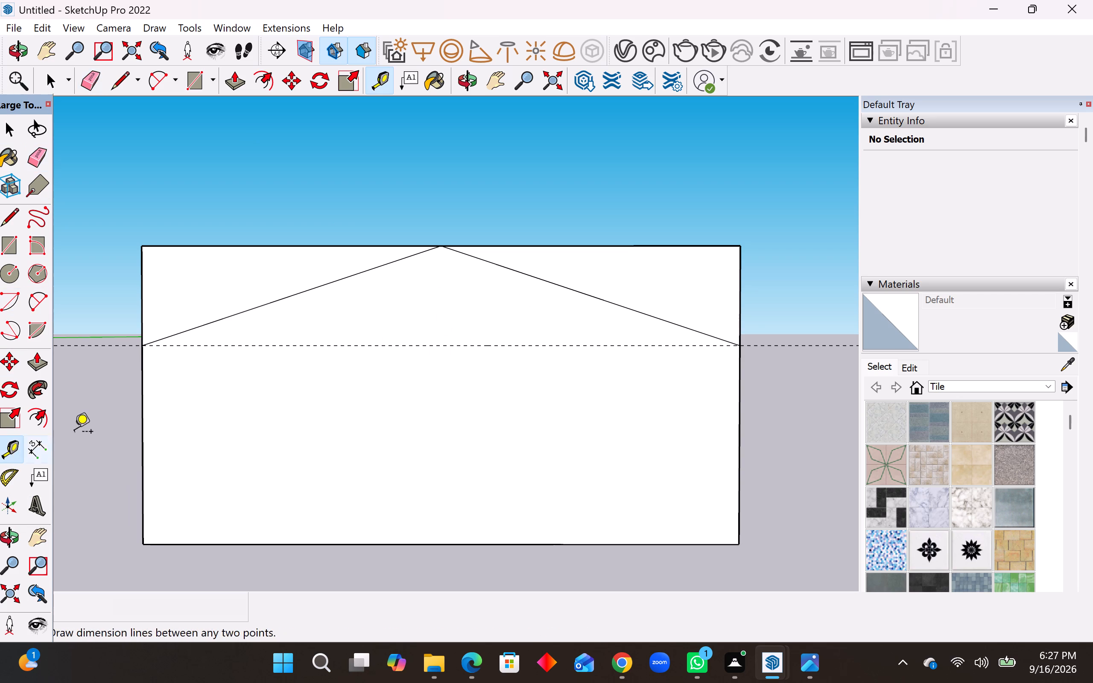
left_click(271, 302)
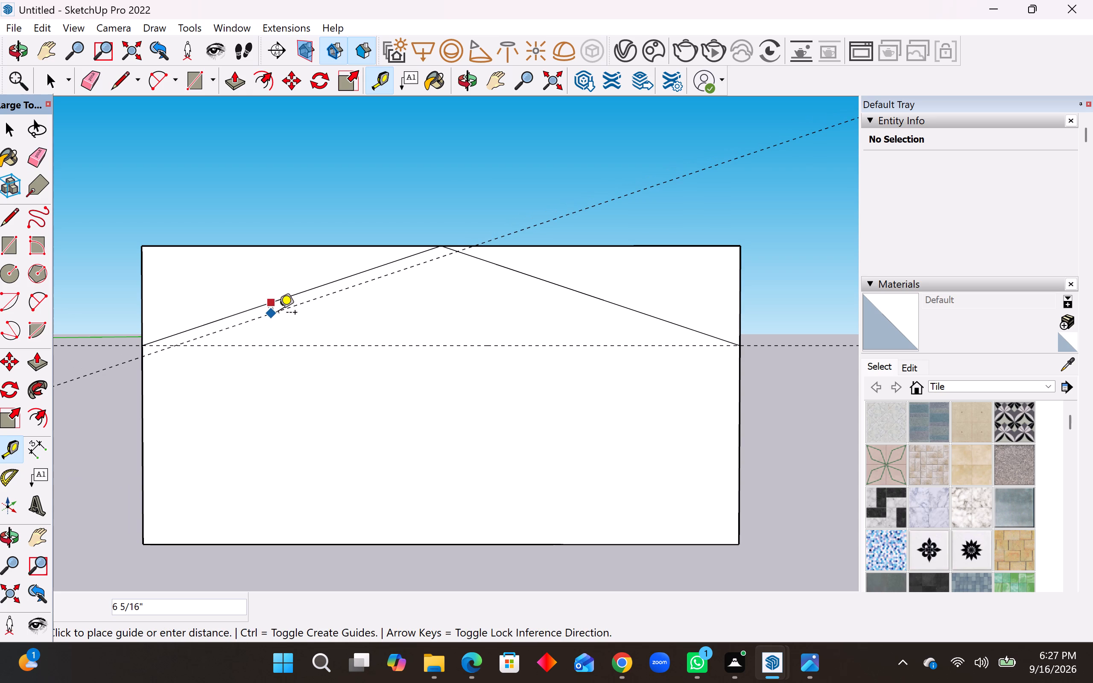
type("2\"")
key("Return")
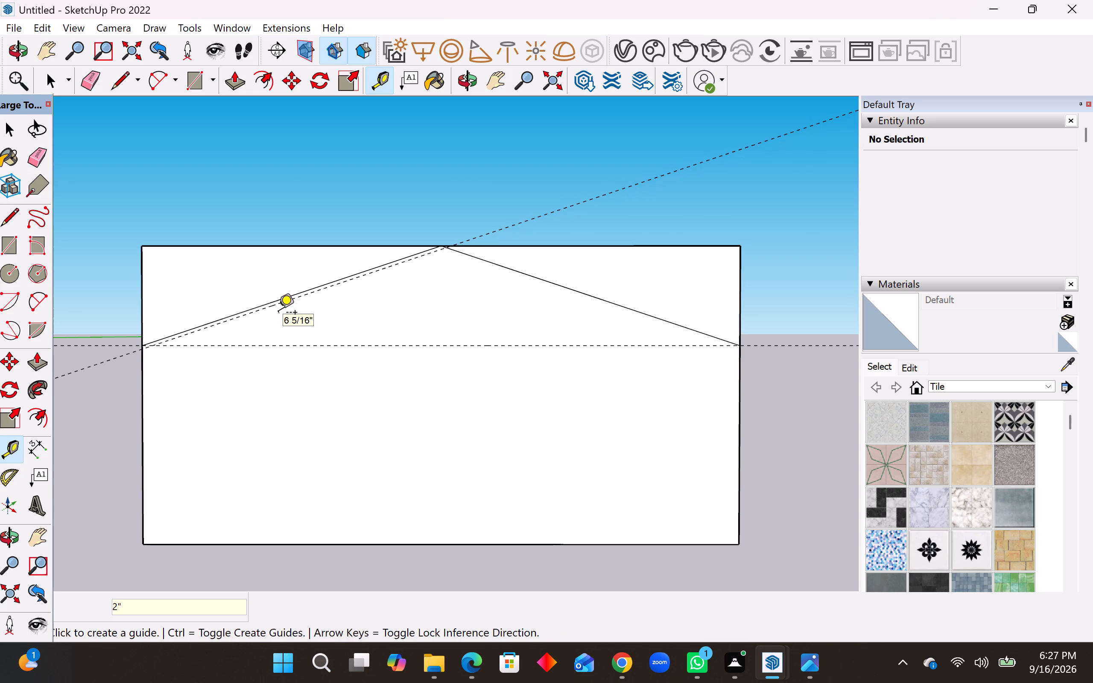
left_click(525, 275)
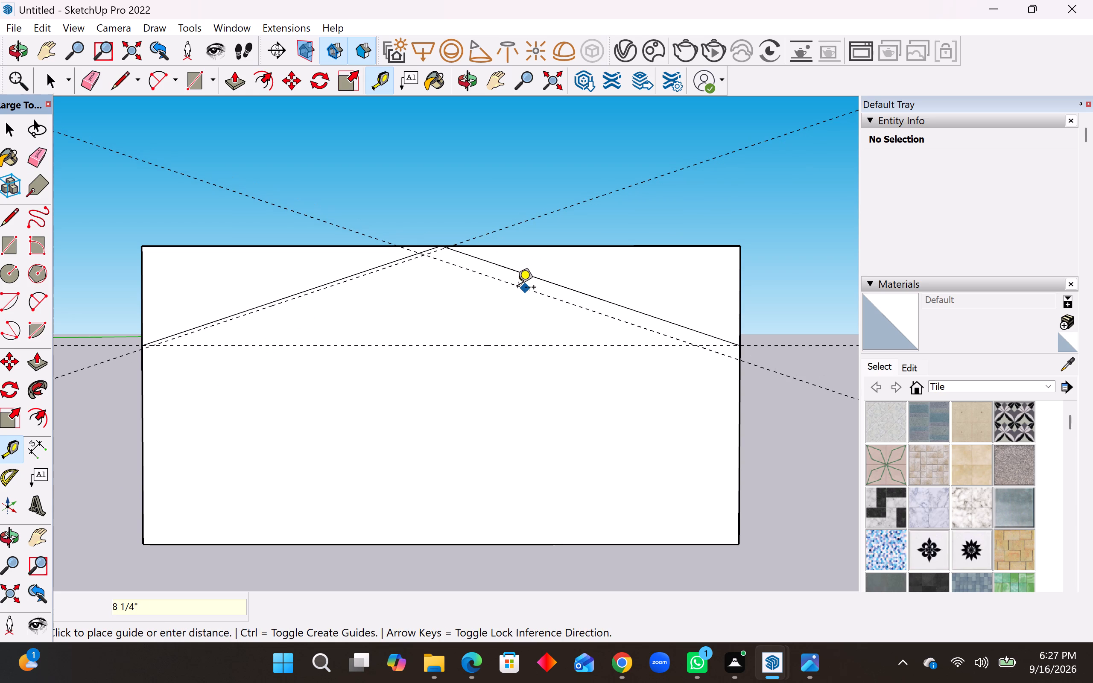
key("2")
key("shift+quotedbl")
key("Return")
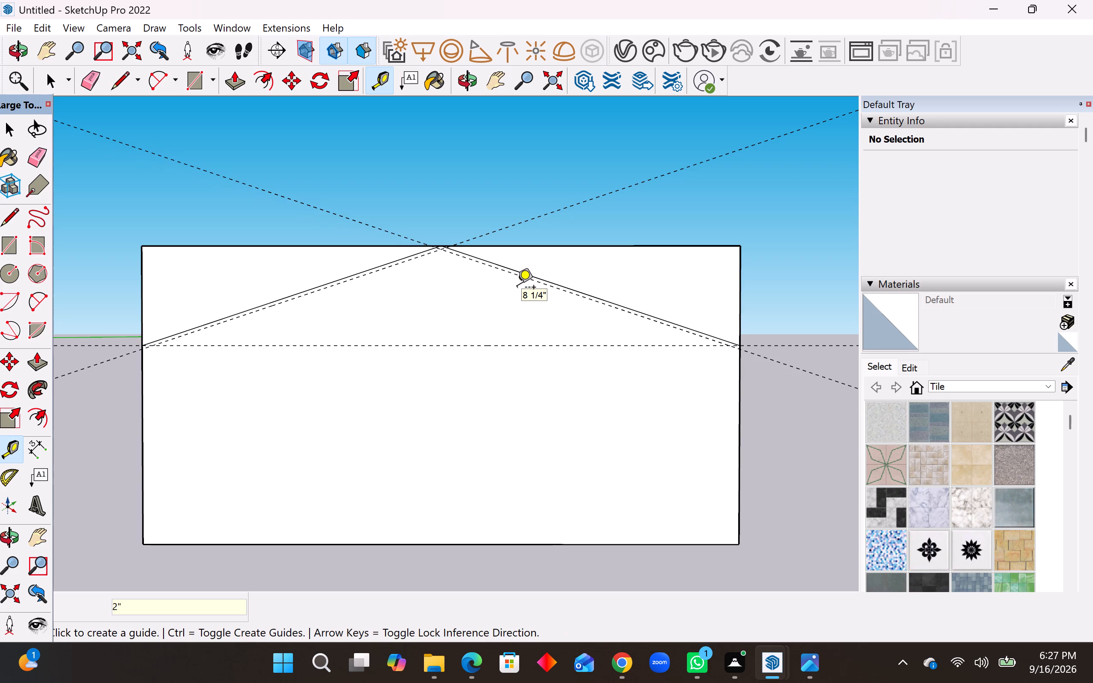
key("space")
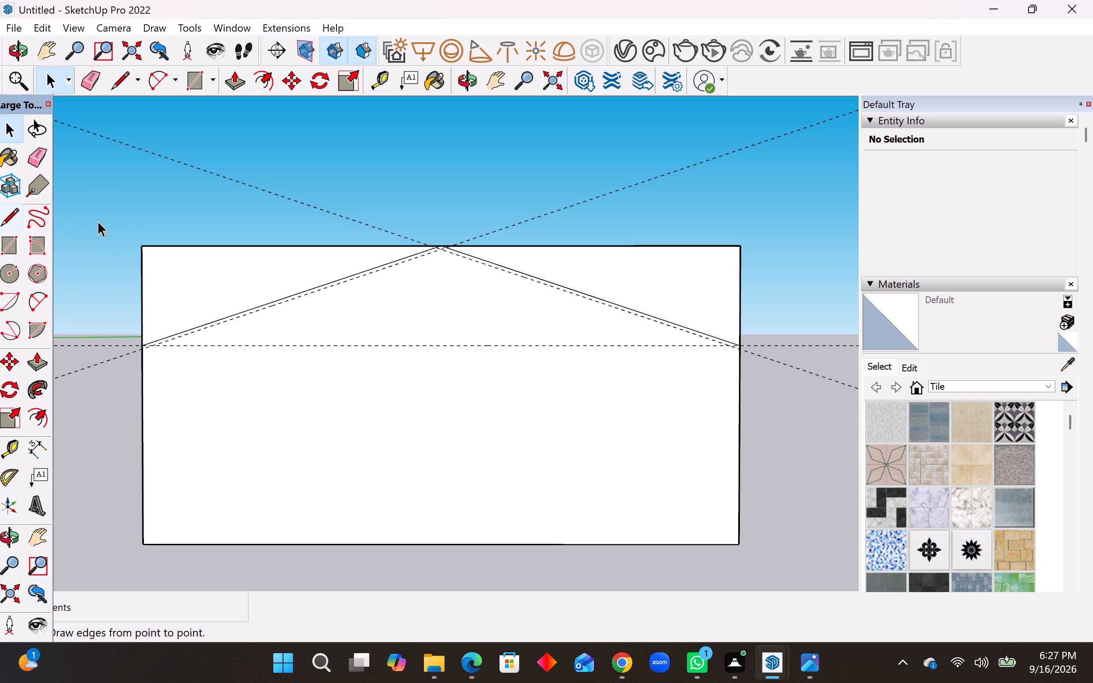
Draw the inner gable triangle by tracing the two sloped guides and the horizontal guide between their intersections.
left_click(18, 222)
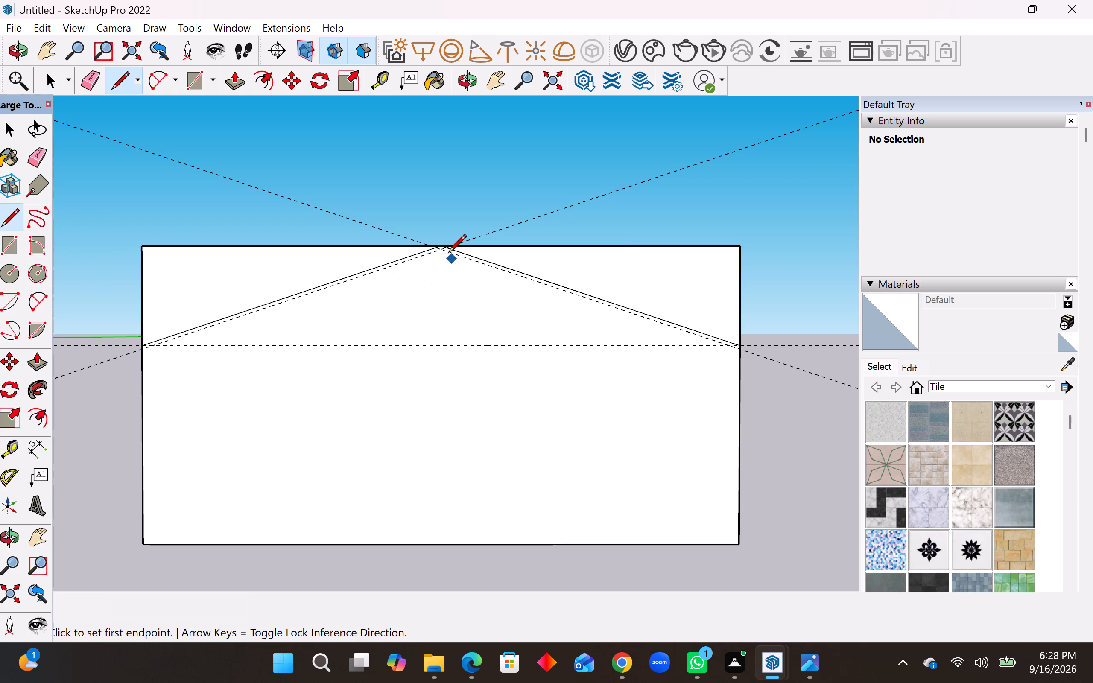
scroll(441, 260, "up", 4)
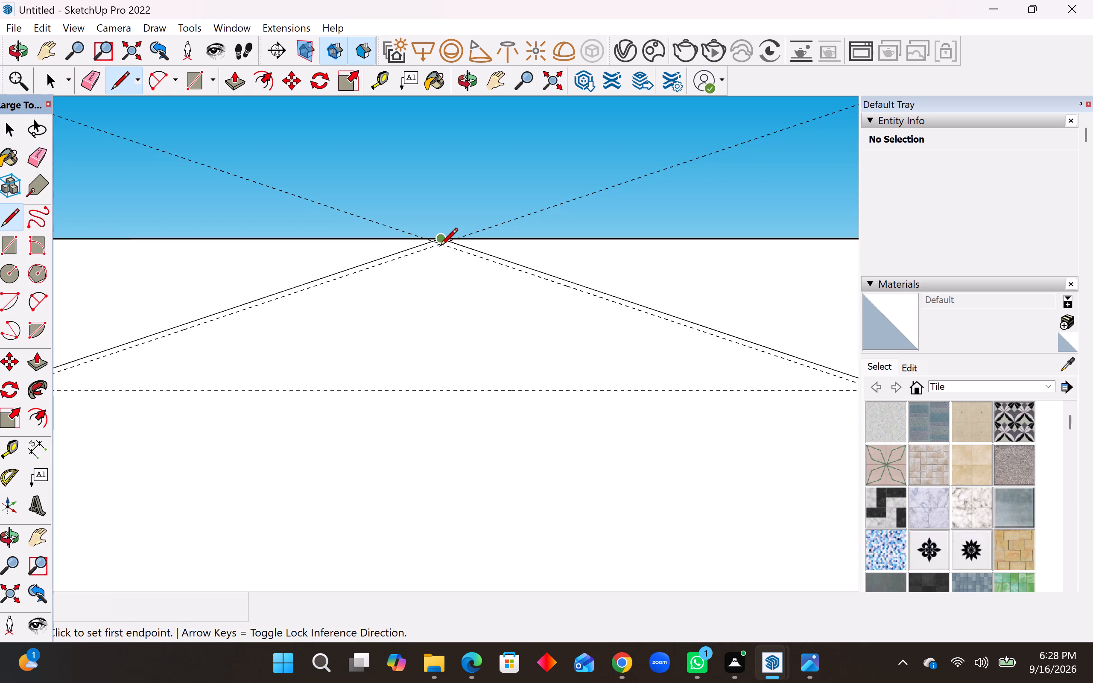
scroll(440, 254, "up", 4)
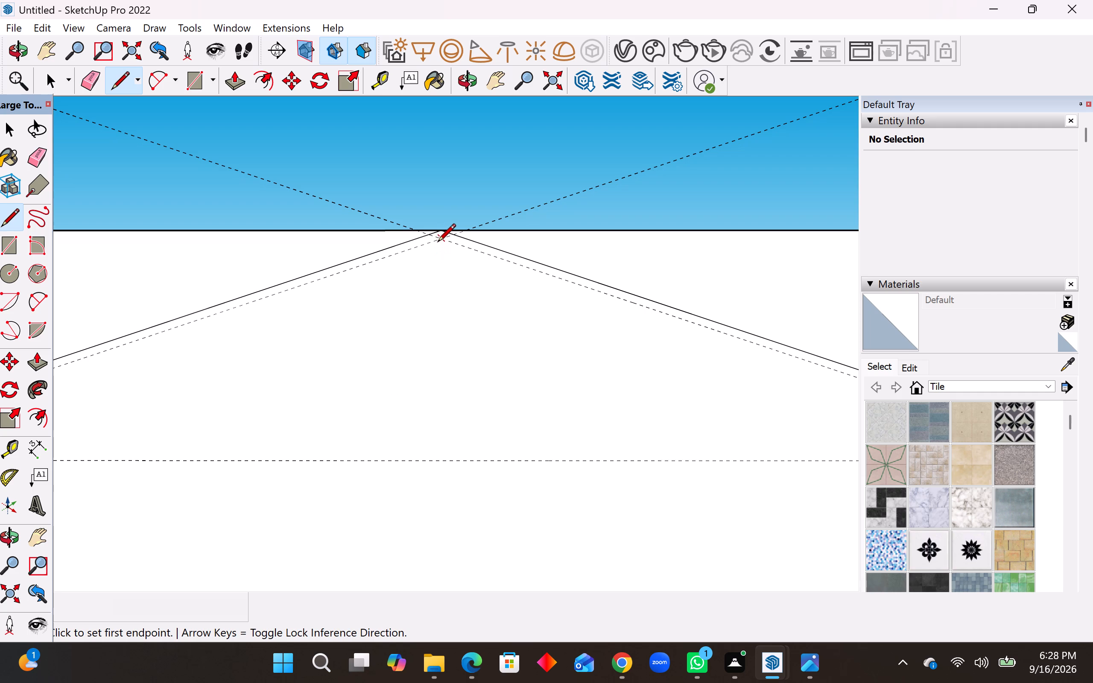
left_click(440, 242)
scroll(478, 257, "down", 10)
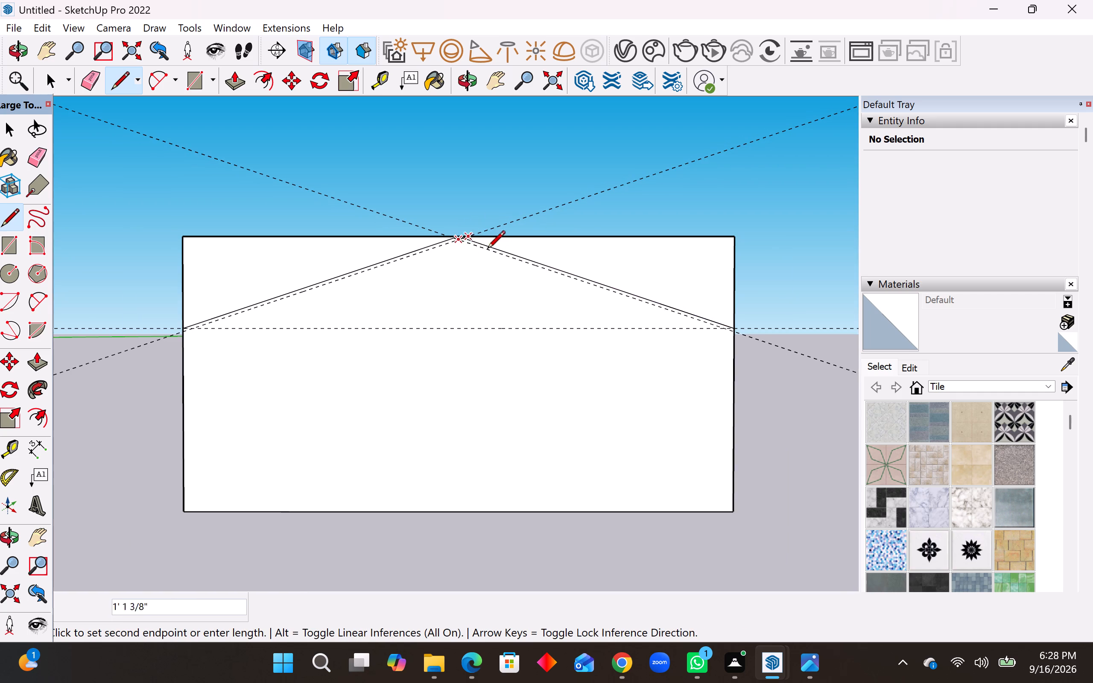
left_click(722, 333)
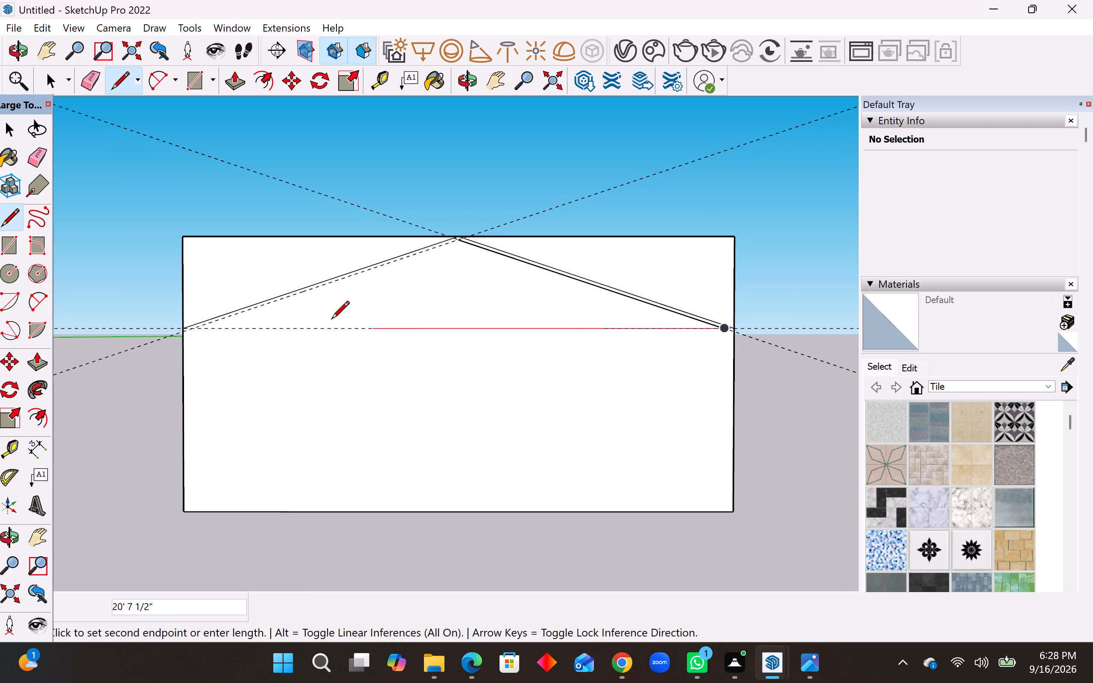
left_click(195, 331)
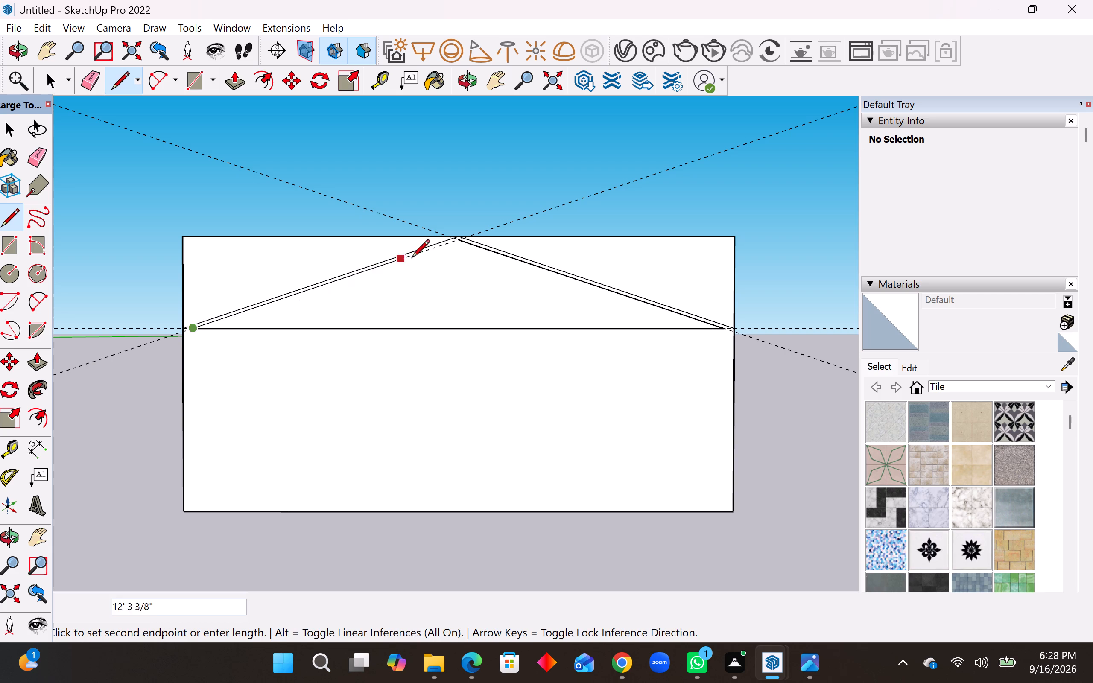
left_click(457, 242)
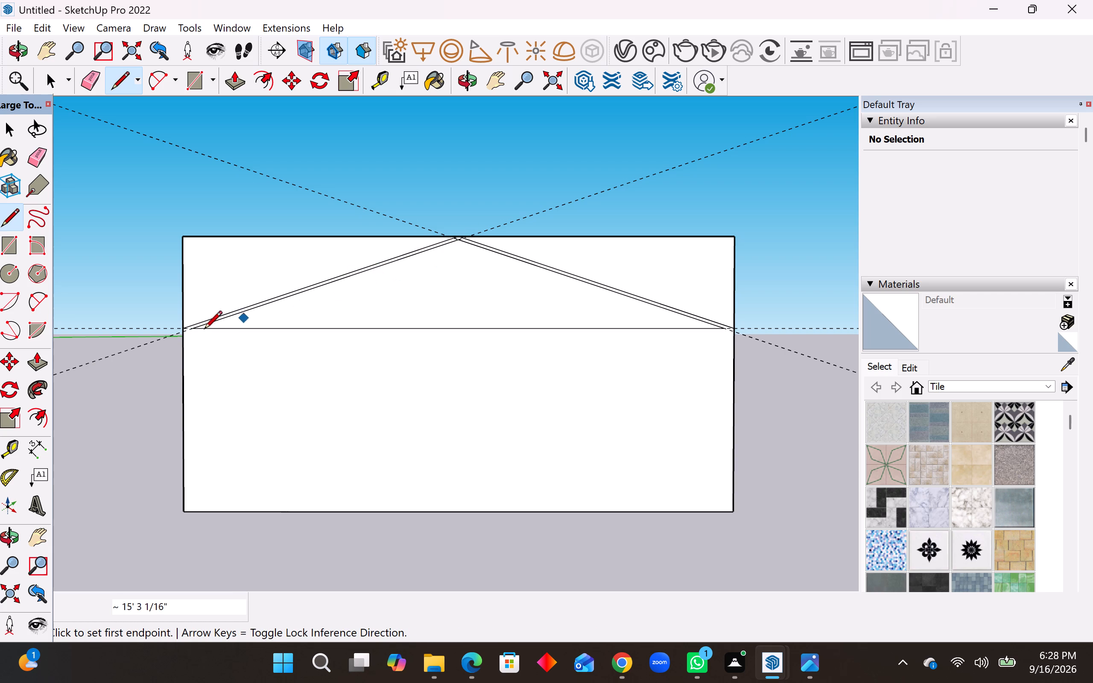
Draw short horizontal lines joining the inner triangle's two base corners to the rectangle's side edges.
scroll(186, 334, "up", 8)
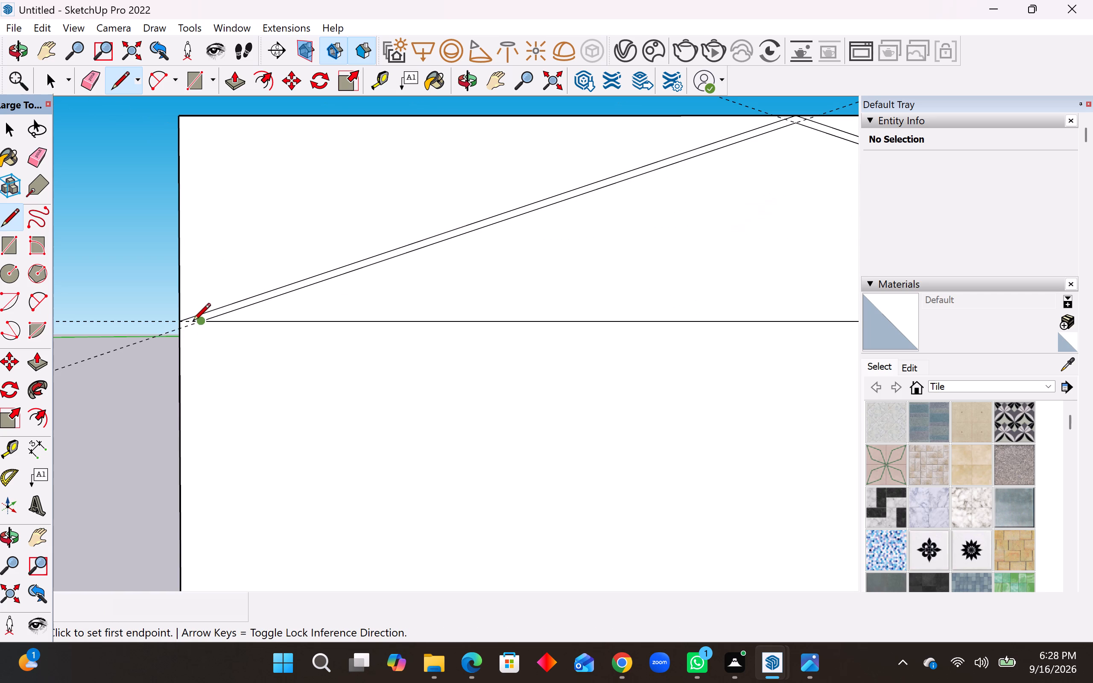
left_click(196, 325)
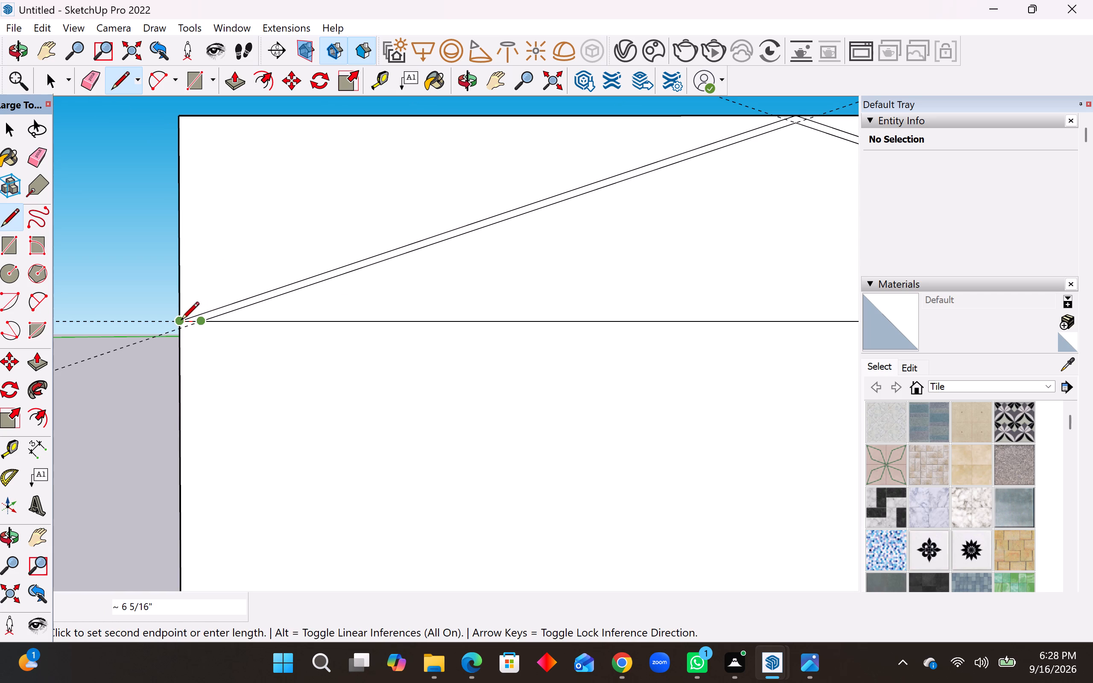
left_click(181, 321)
scroll(124, 350, "down", 12)
scroll(667, 342, "up", 2)
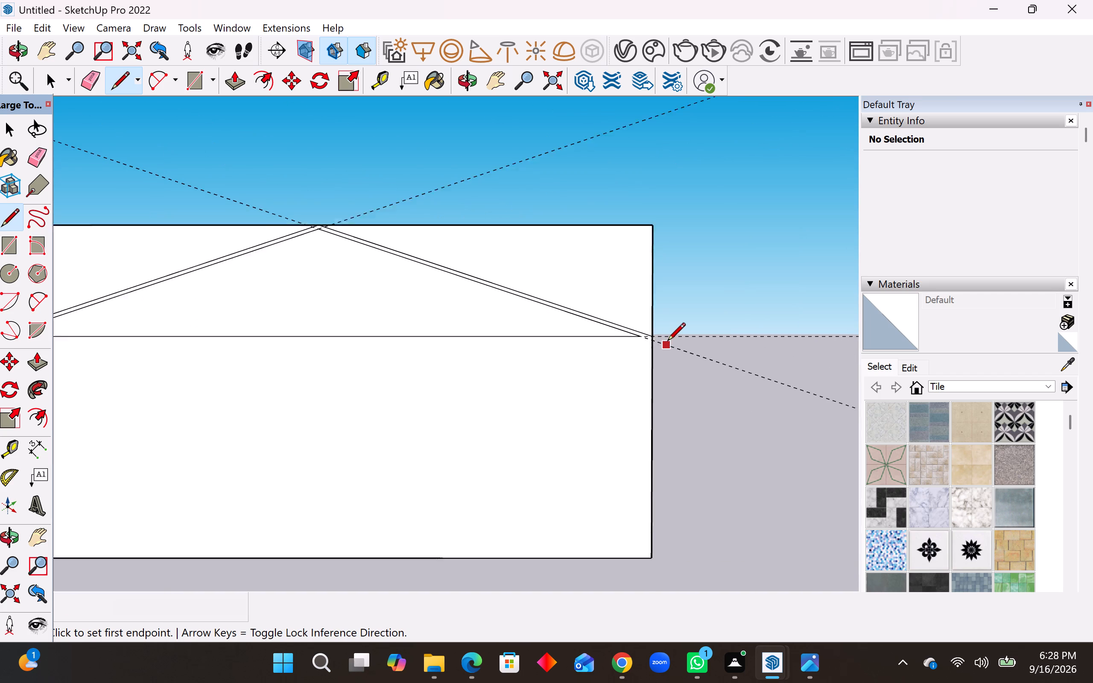
scroll(667, 342, "up", 10)
left_click(640, 335)
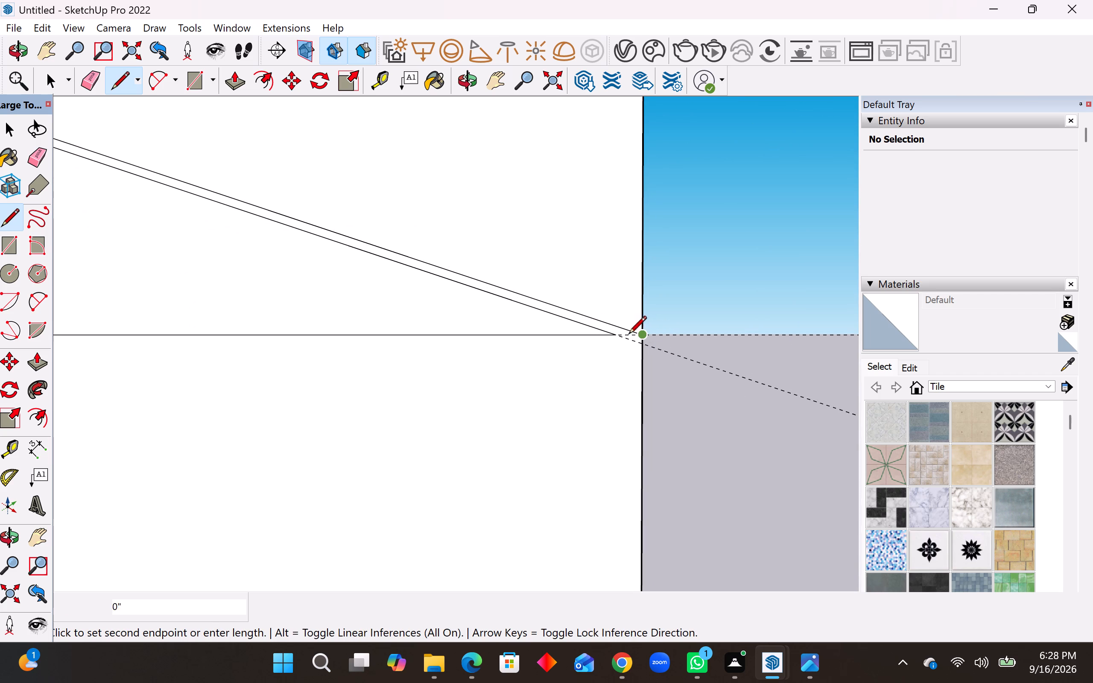
left_click(612, 335)
scroll(680, 318, "down", 13)
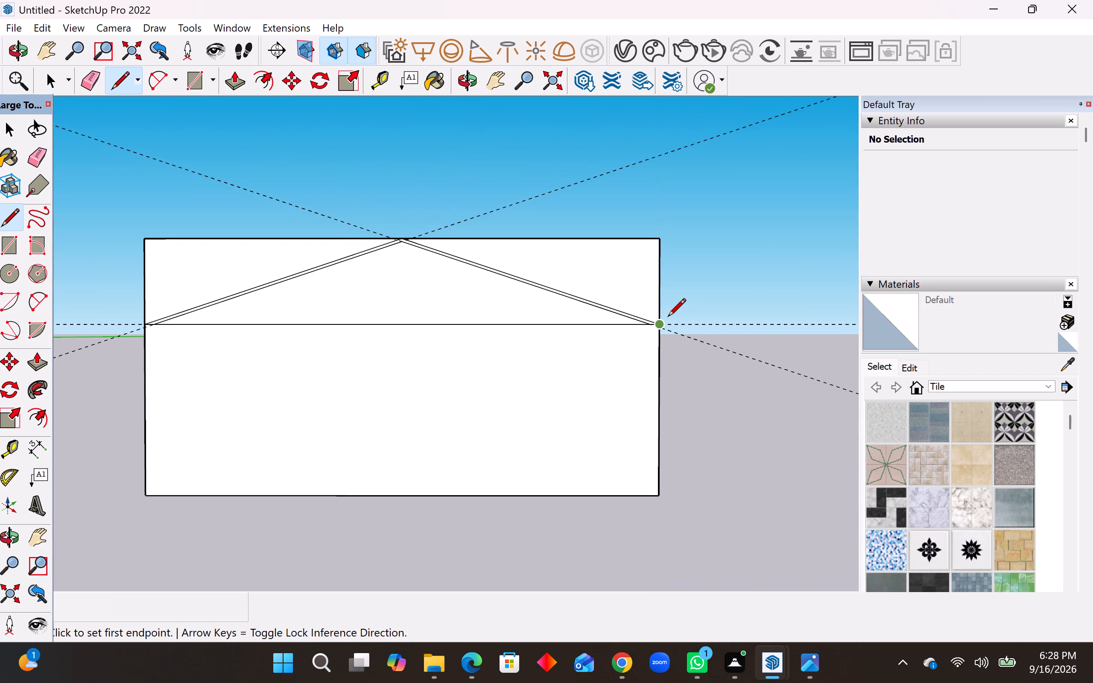
Erase the two sloped guide lines and the horizontal guide line.
left_click(38, 150)
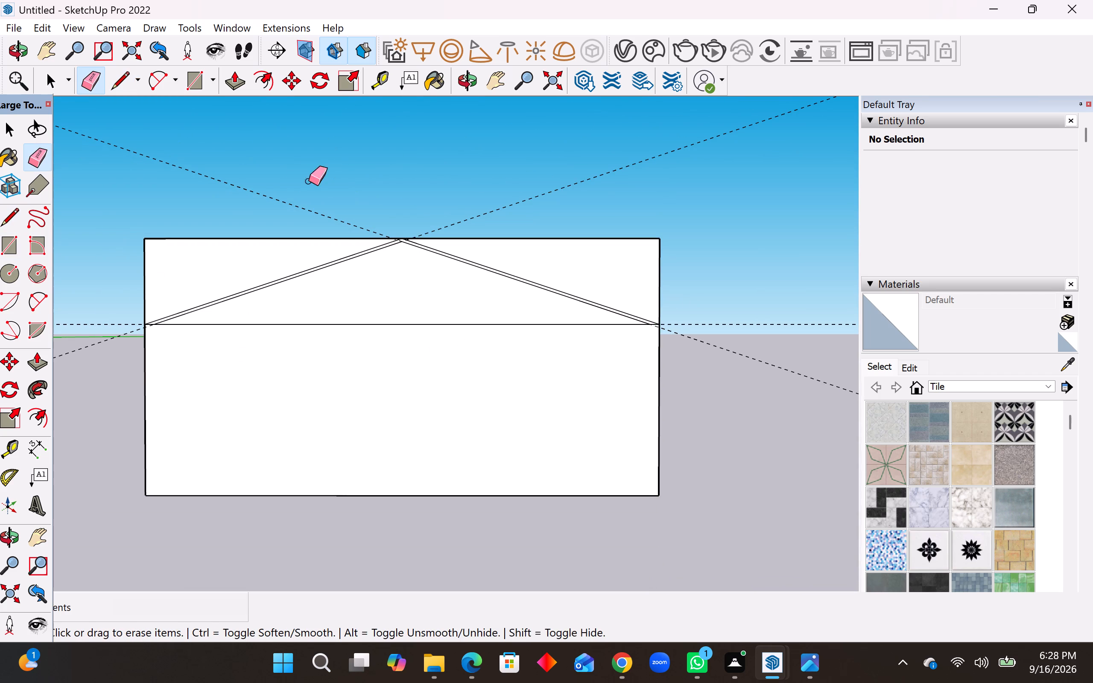
left_click_drag(278, 190, 745, 249)
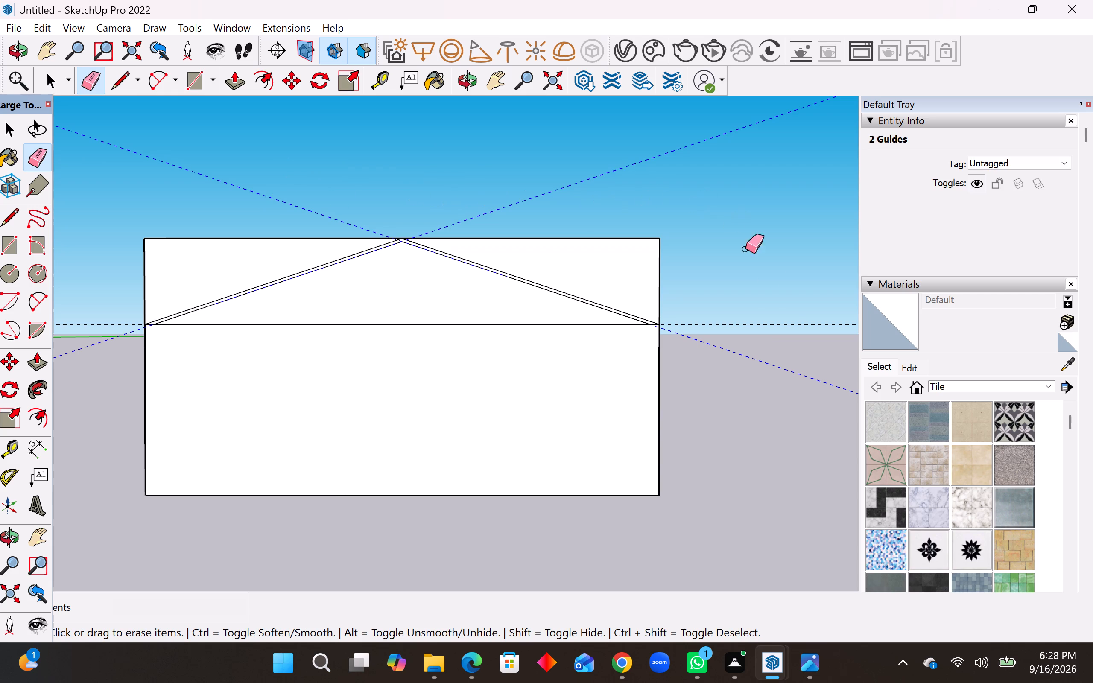
left_click_drag(745, 249, 743, 387)
Draw a vertical centre line about 4' 10" long from the inner gable peak to the horizontal line below.
scroll(704, 323, "down", 1)
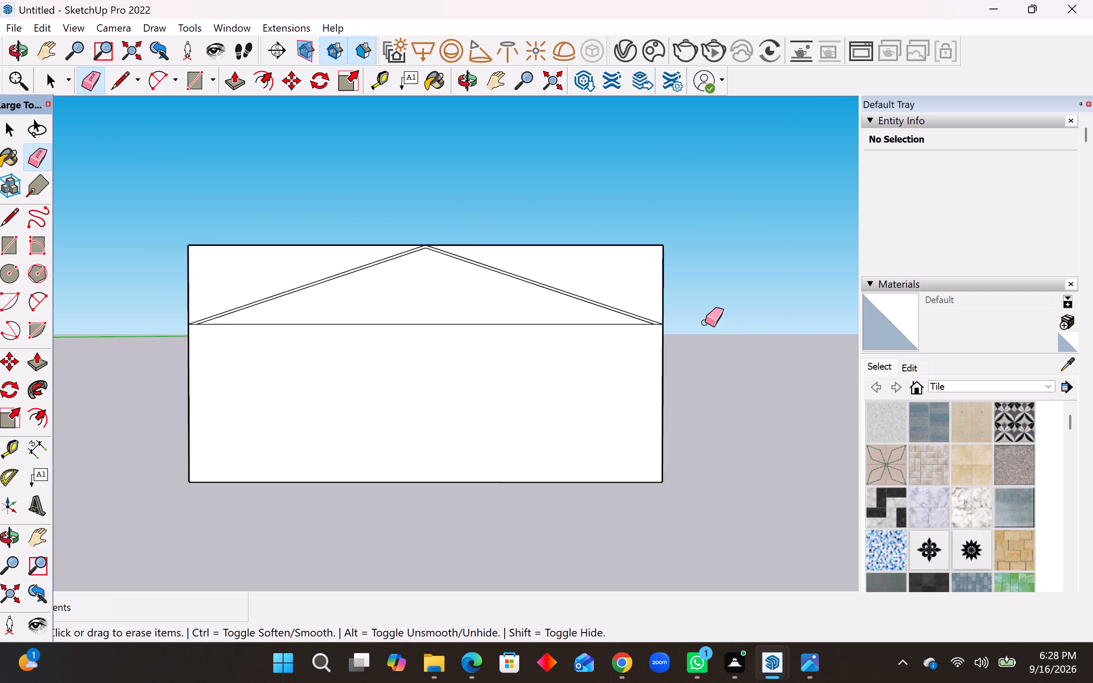
scroll(705, 322, "down", 1)
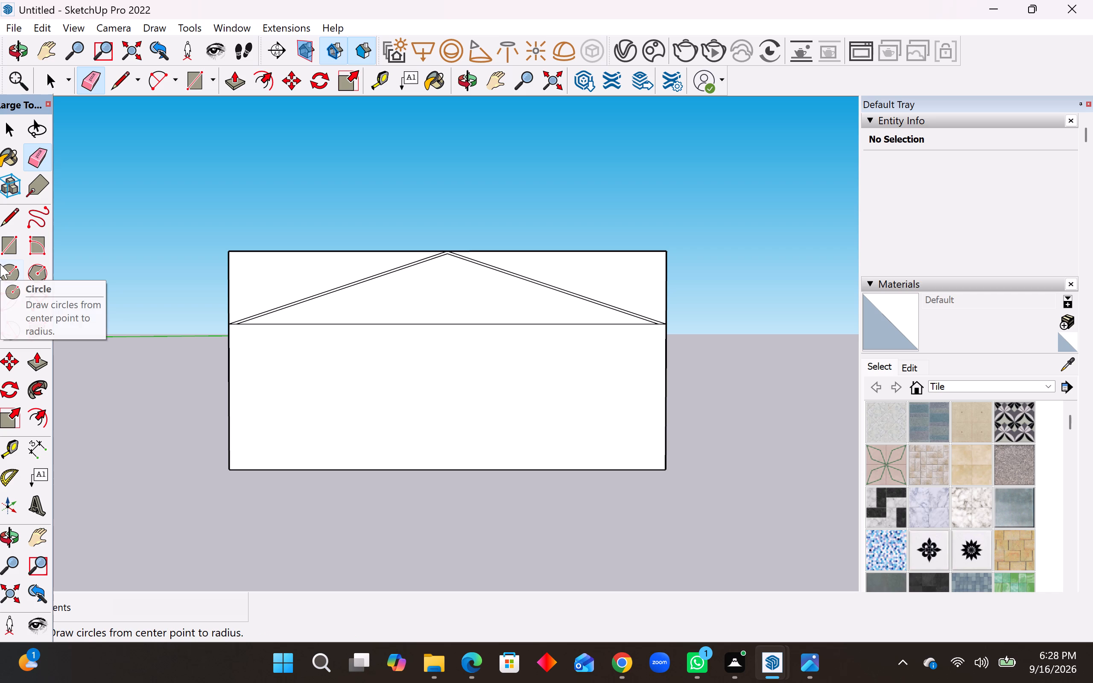
left_click(5, 220)
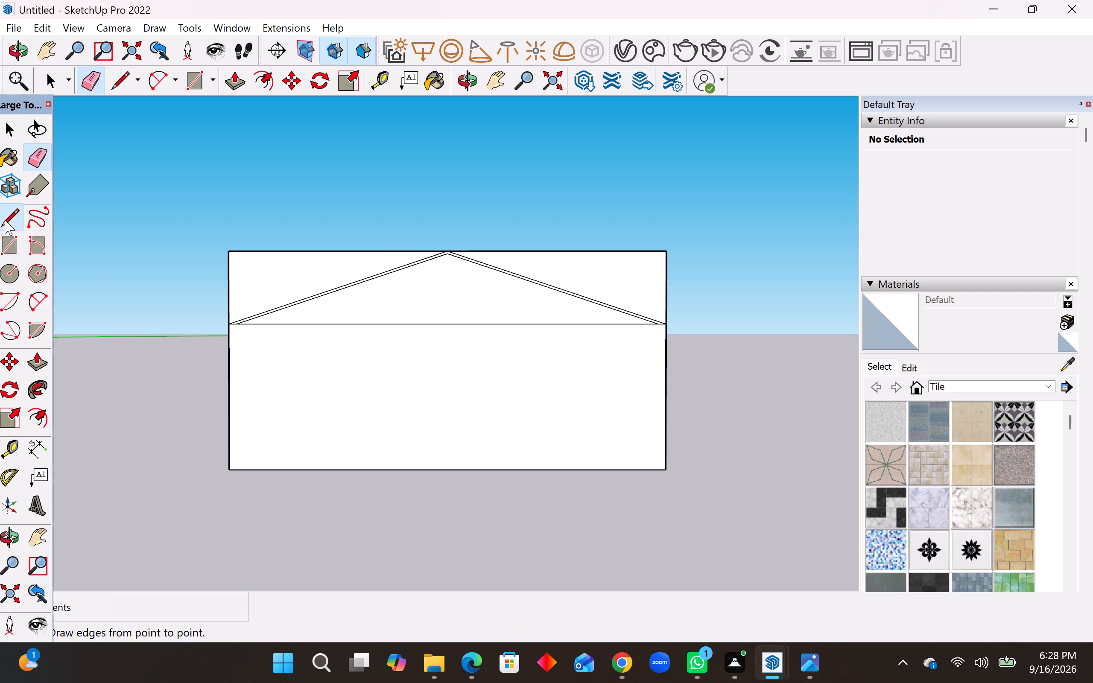
left_click(447, 257)
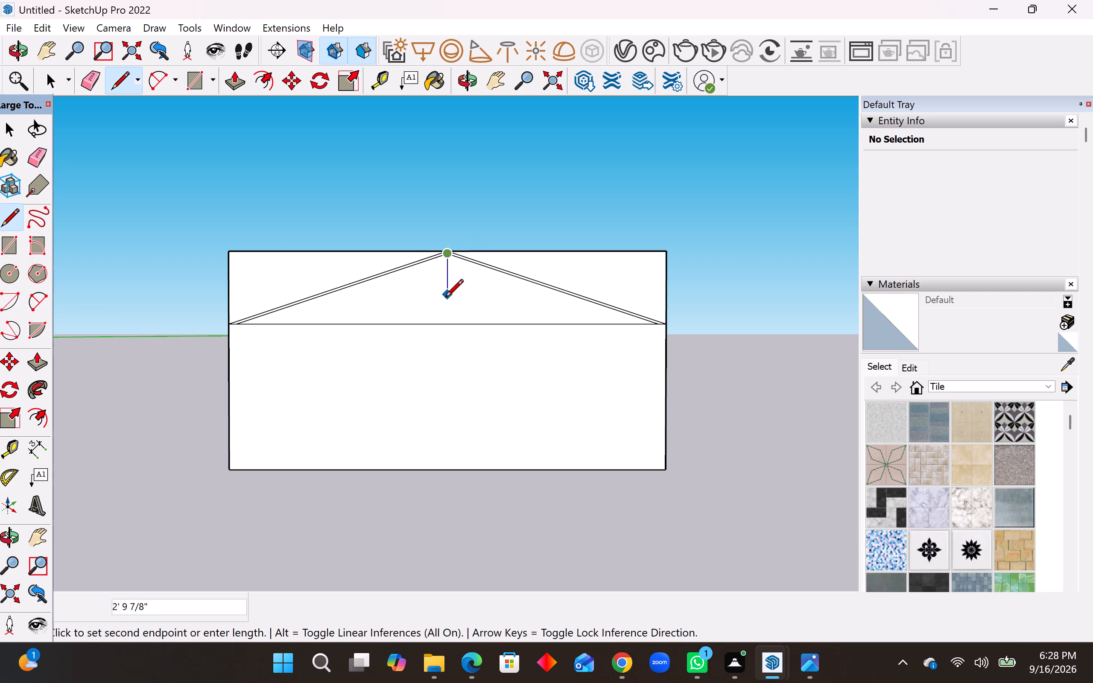
left_click(444, 327)
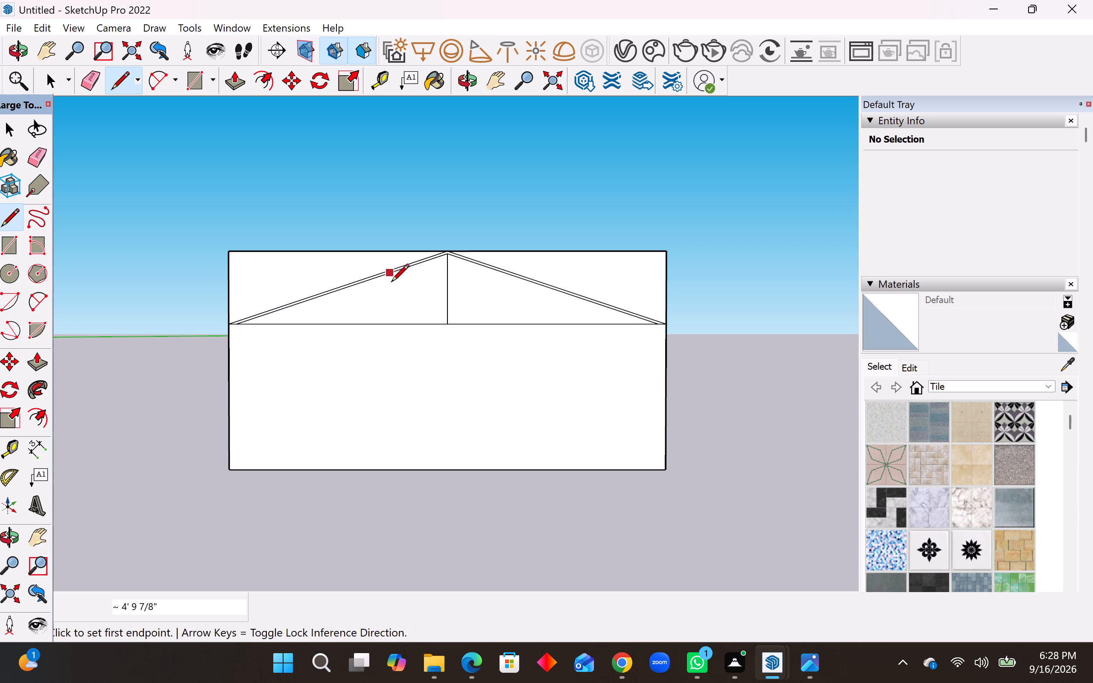
Draw a smaller triangle inside the gable, its peak on the centre line, sloped sides about 7' 8" and 7' 4", base about 14' 1".
left_click(447, 277)
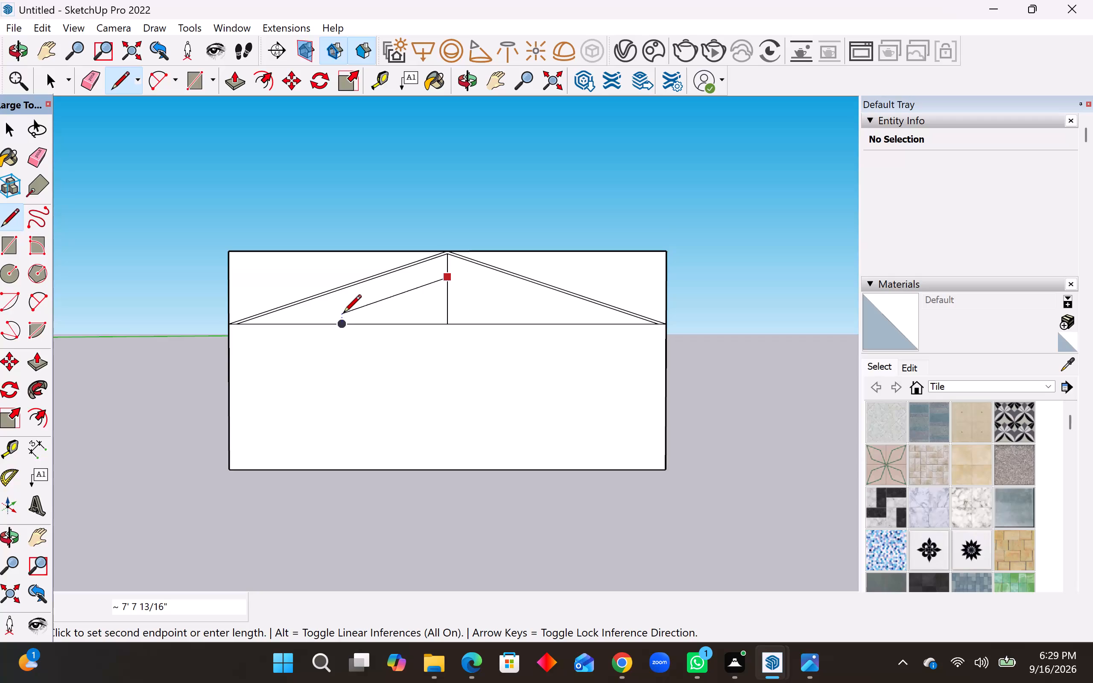
left_click(343, 314)
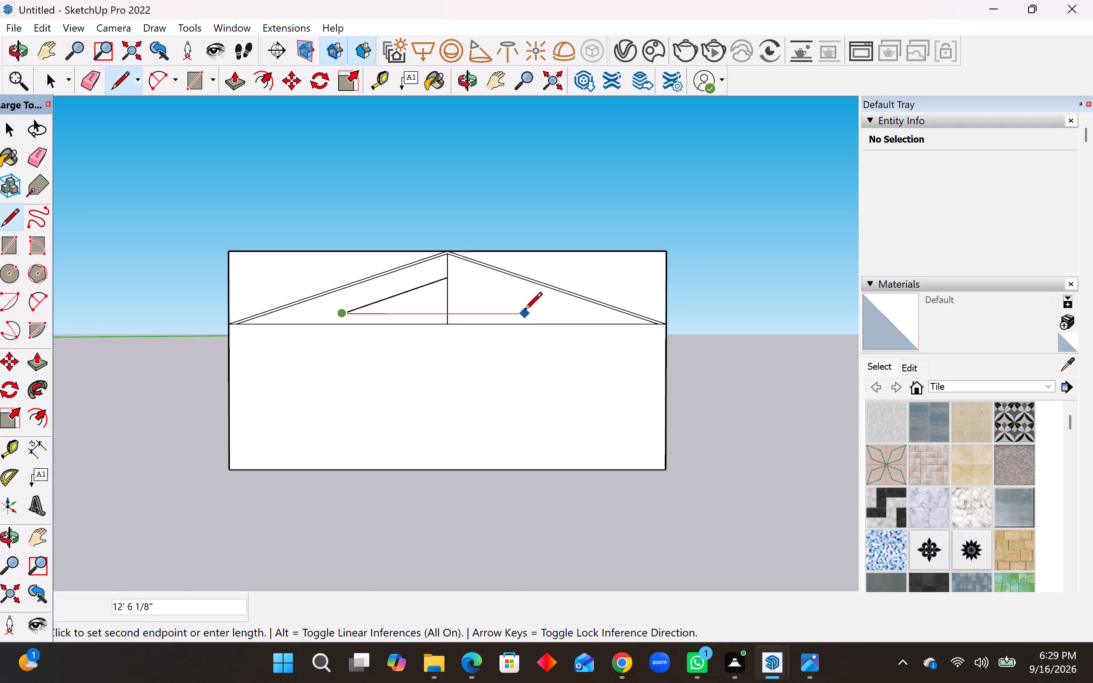
key("Escape")
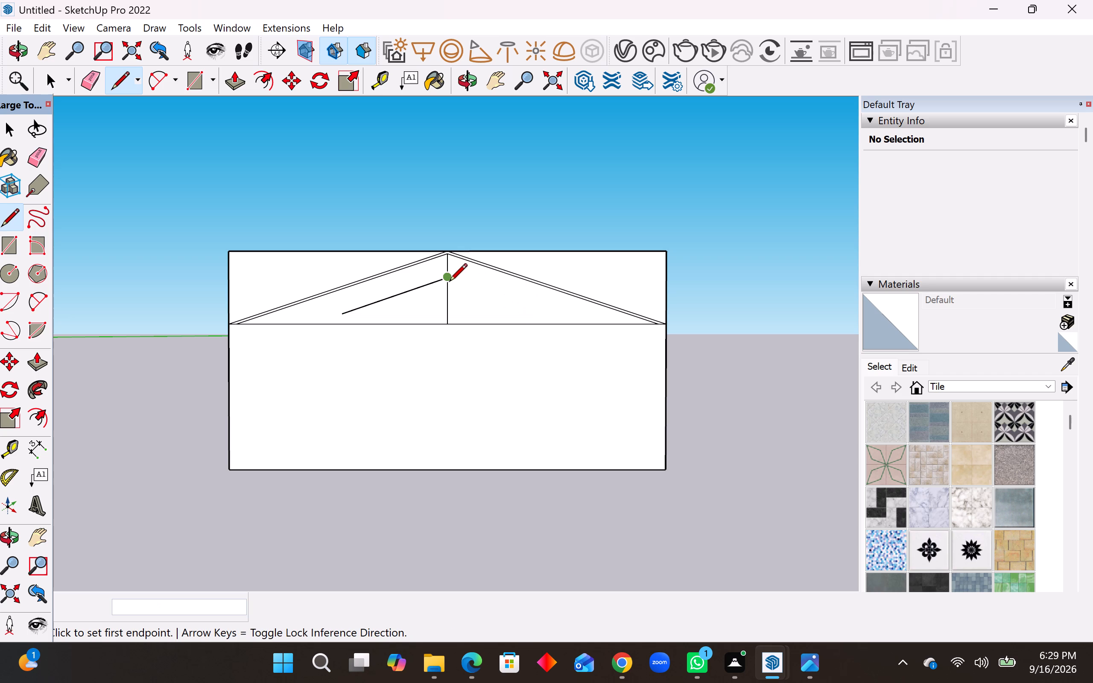
left_click(449, 283)
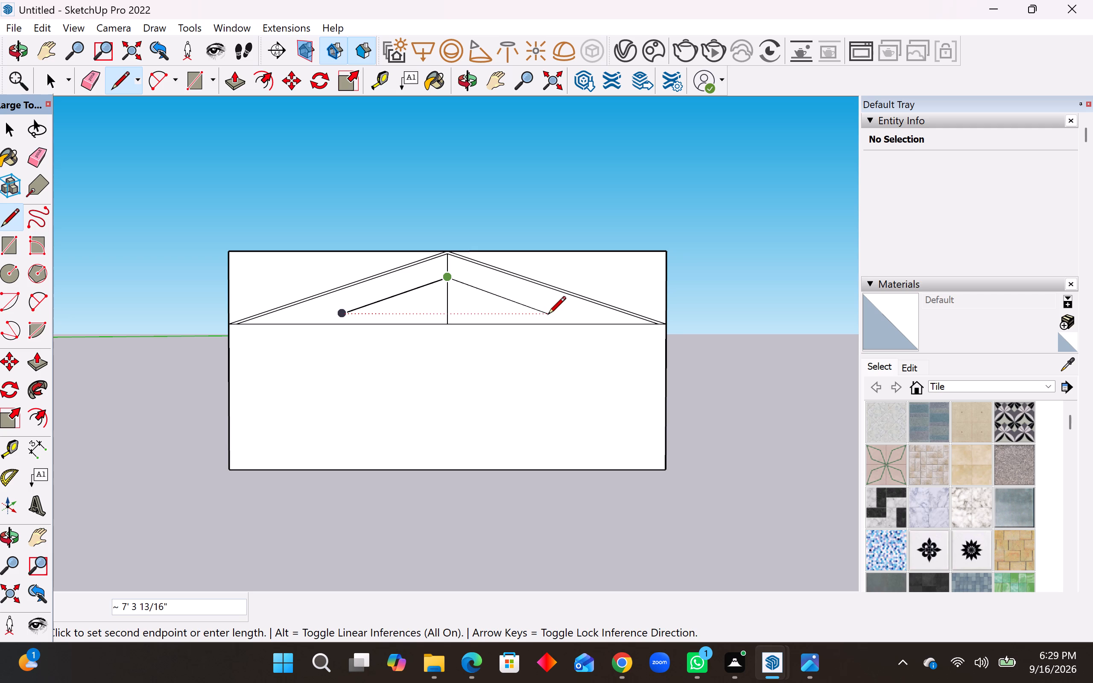
left_click(548, 315)
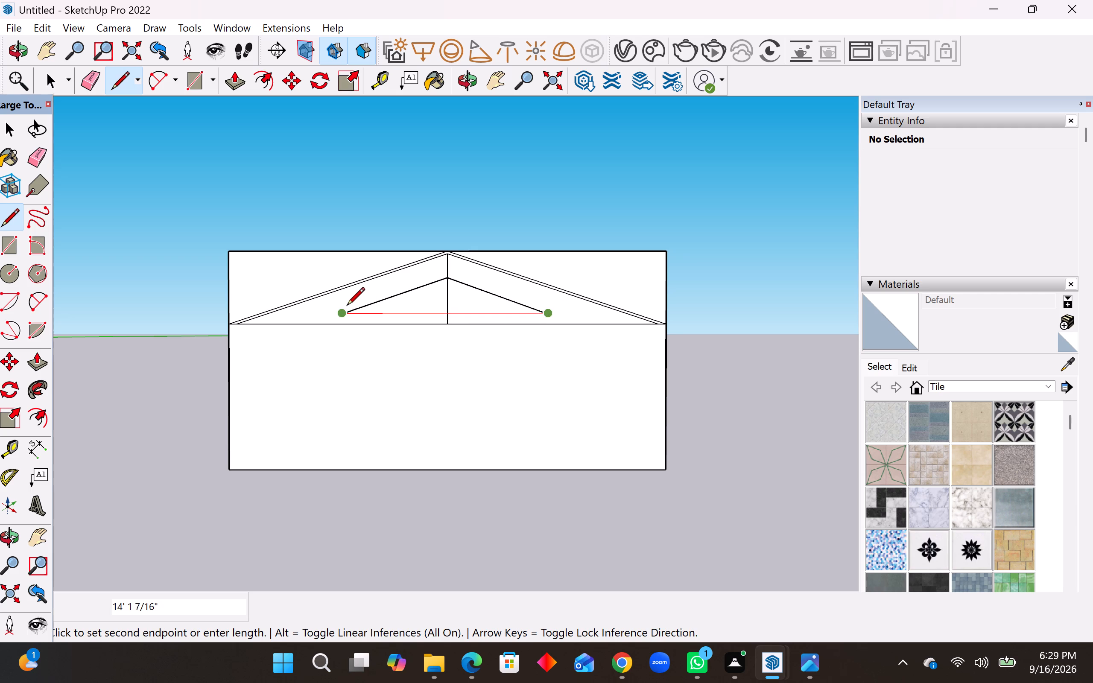
left_click(347, 306)
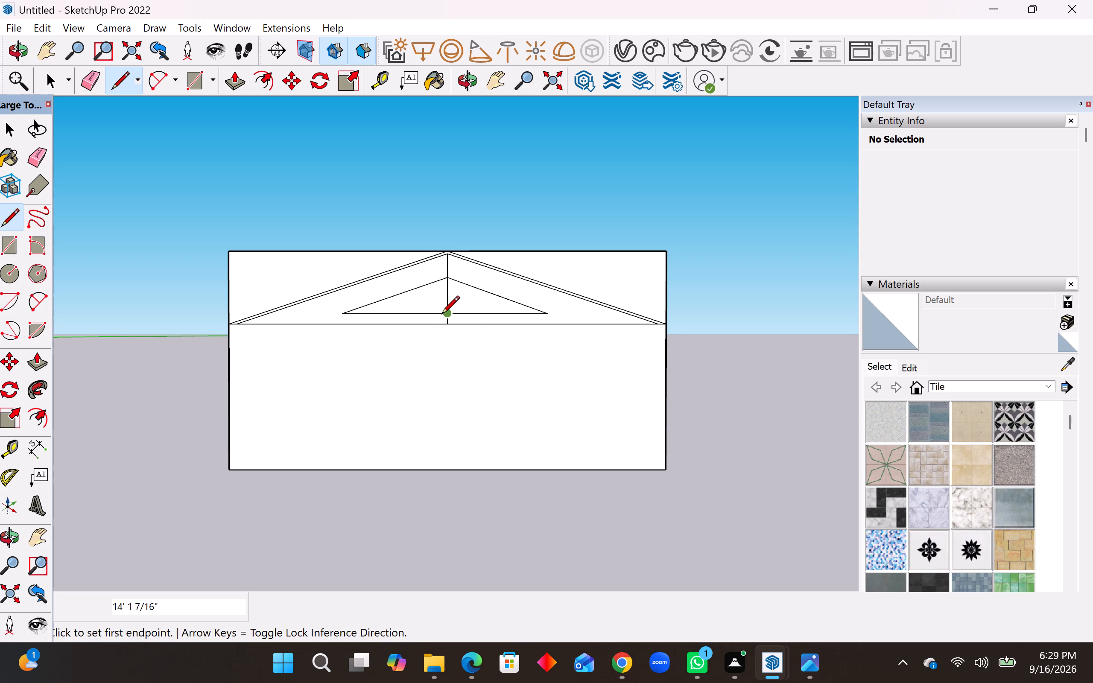
Place parallel guide lines 2" below both sloped edges of the small triangle.
left_click(13, 444)
left_click(410, 293)
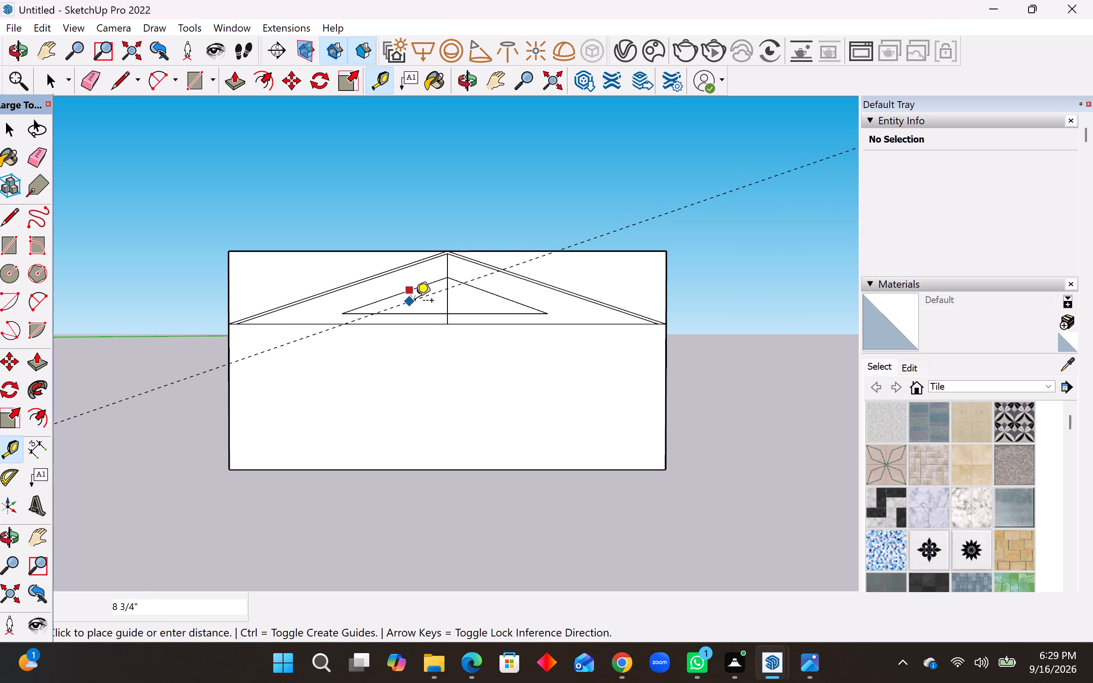
type("2\"")
key("Return")
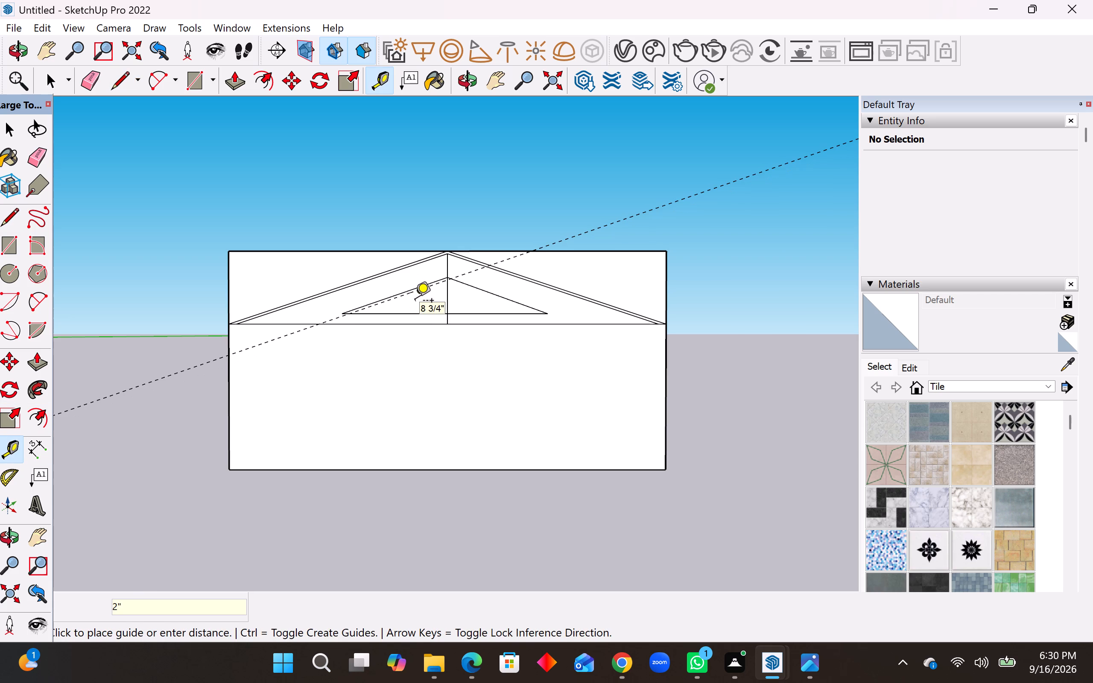
left_click(484, 293)
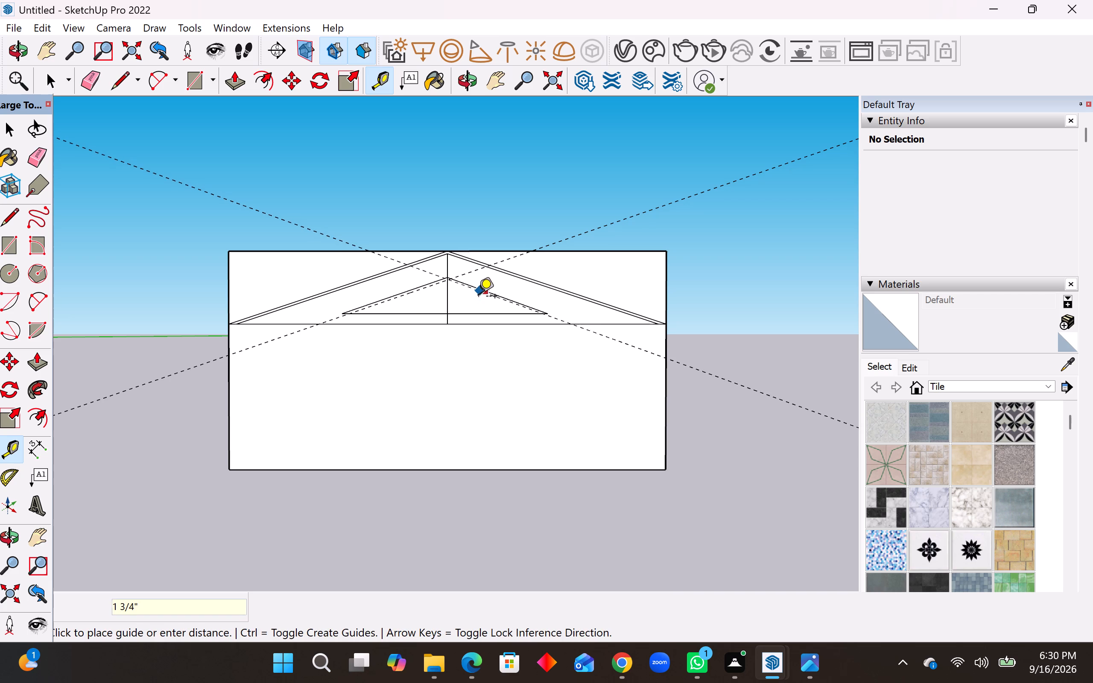
type("2\"")
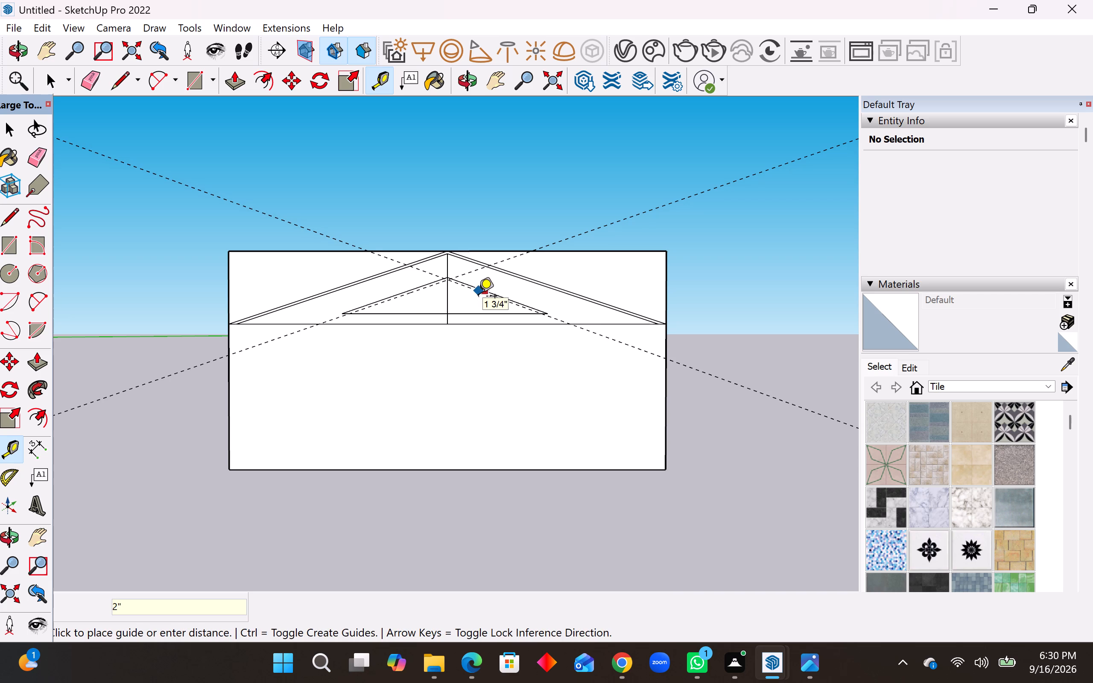
key("Return")
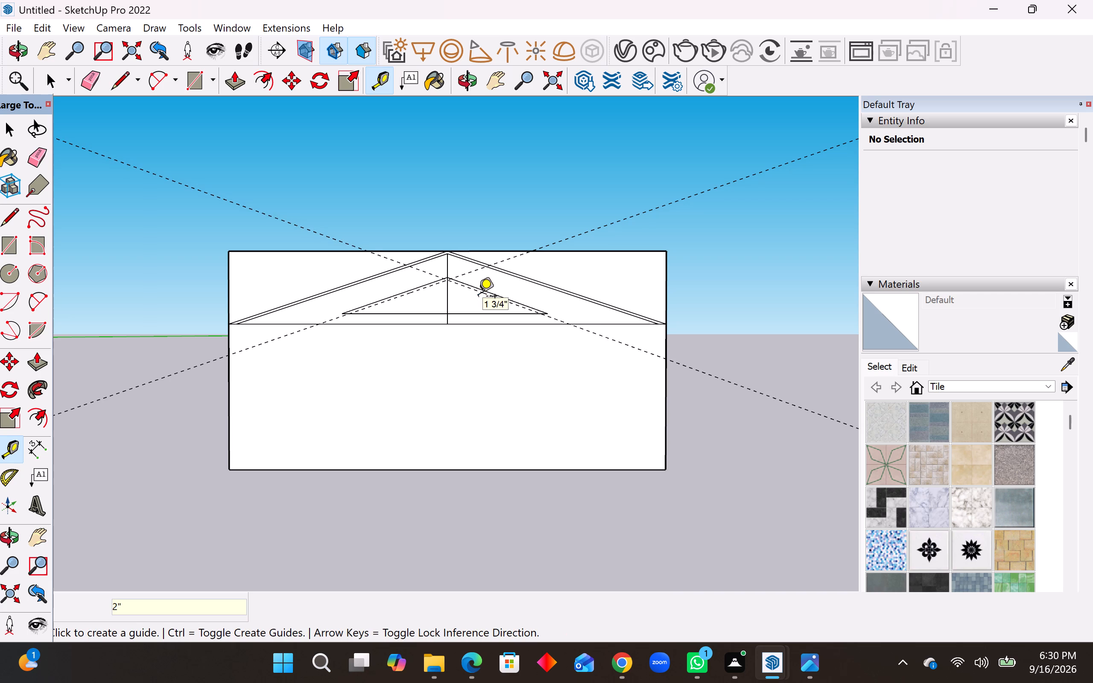
Place two more parallel guide lines 3" below the small triangle's 2" sloped guides.
left_click(427, 291)
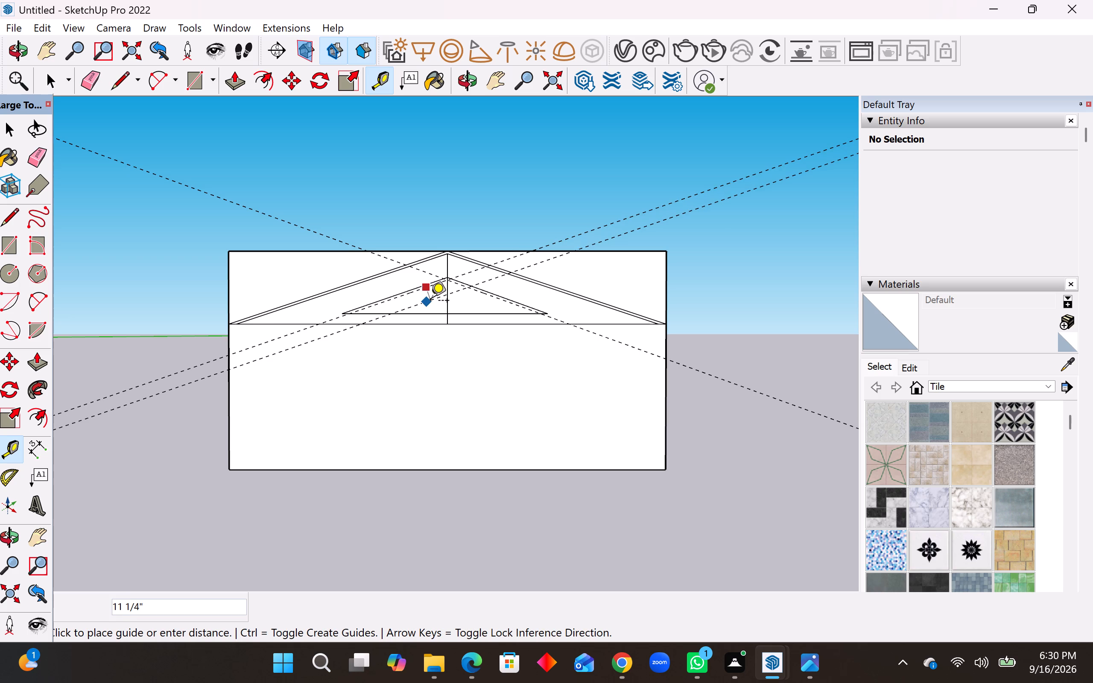
key("3")
key("shift+quotedbl")
key("Return")
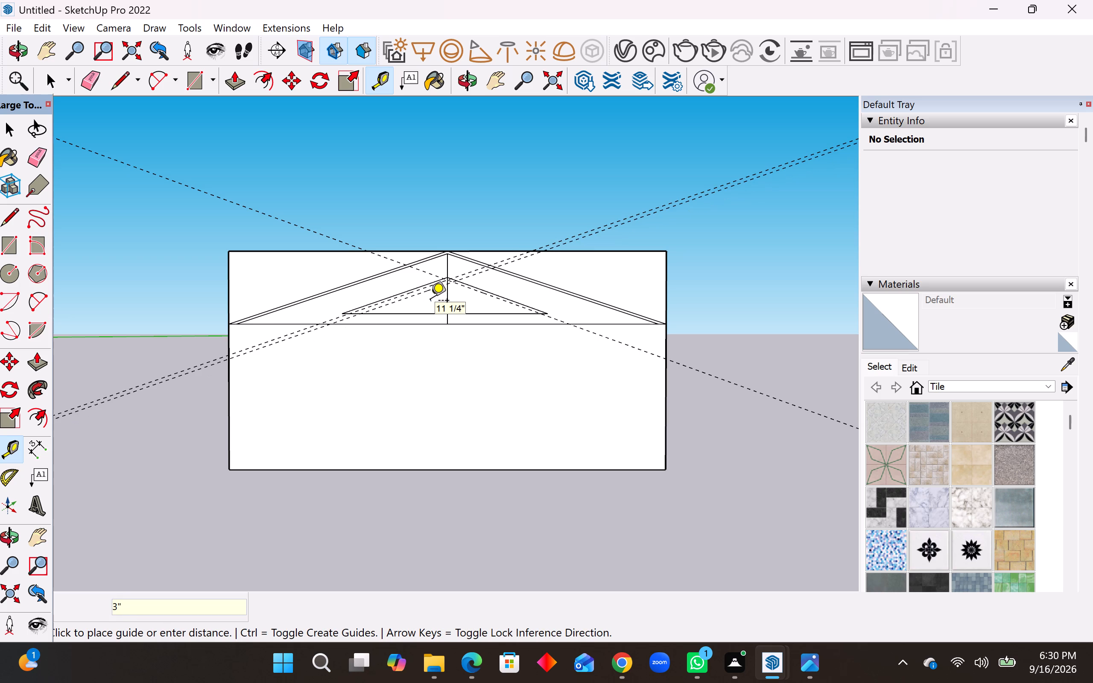
left_click(469, 292)
type("3\"")
key("Return")
key("space")
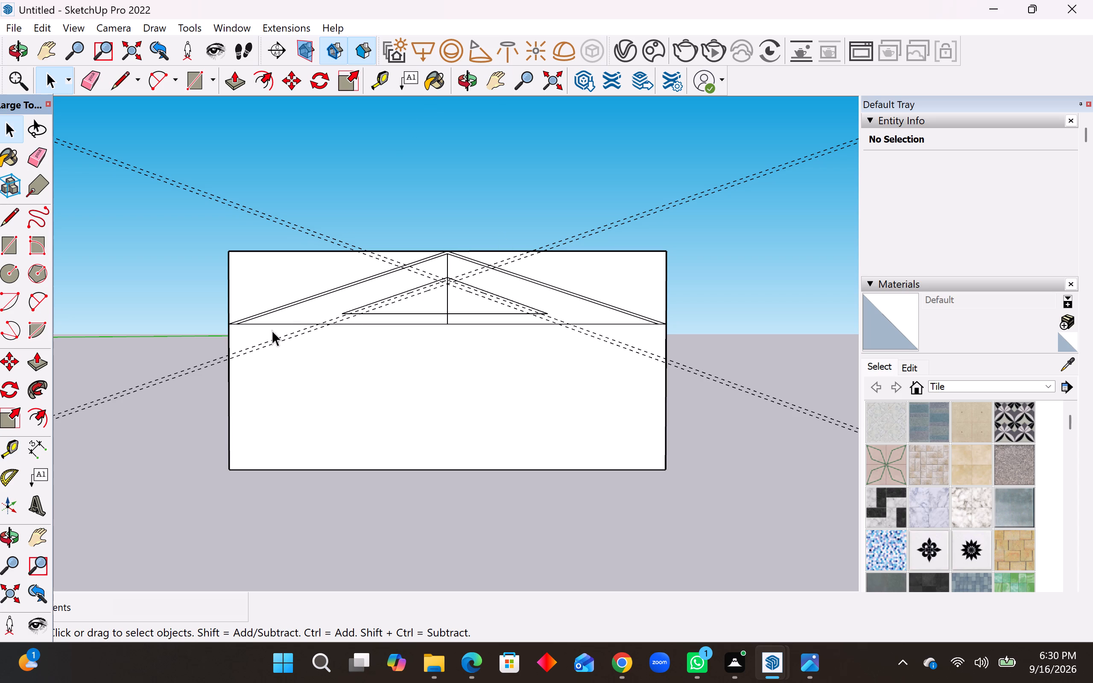
Trace the right-hand 2" guide from the centre line to below the small triangle's right corner, and close the end vertically to that corner.
left_click(6, 216)
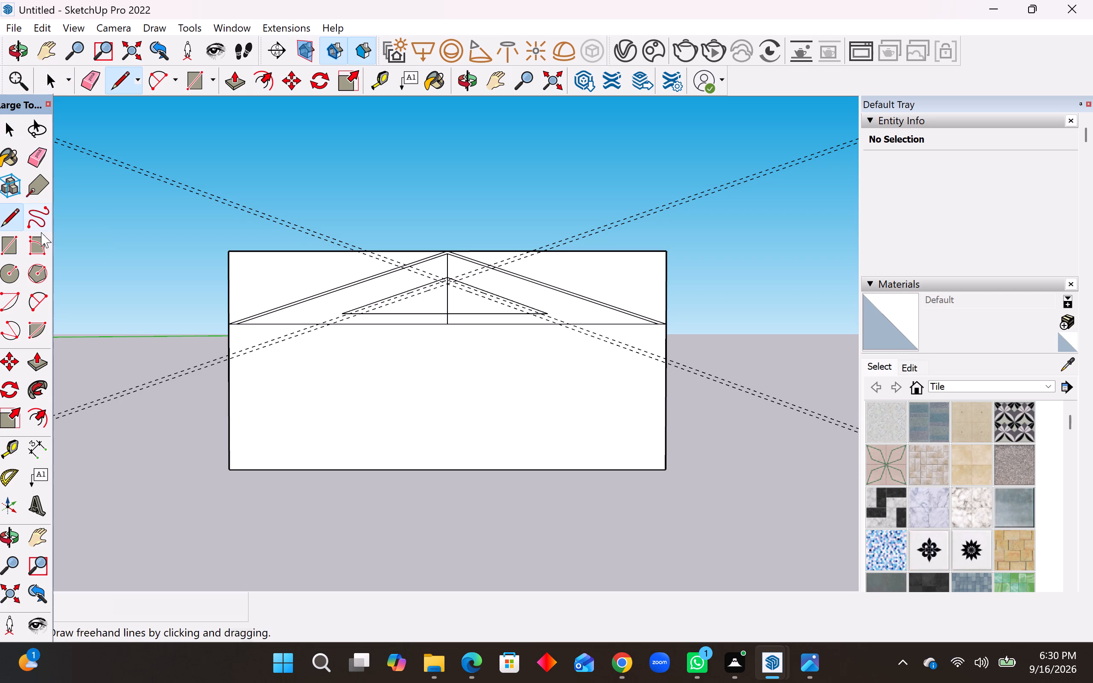
scroll(447, 290, "up", 4)
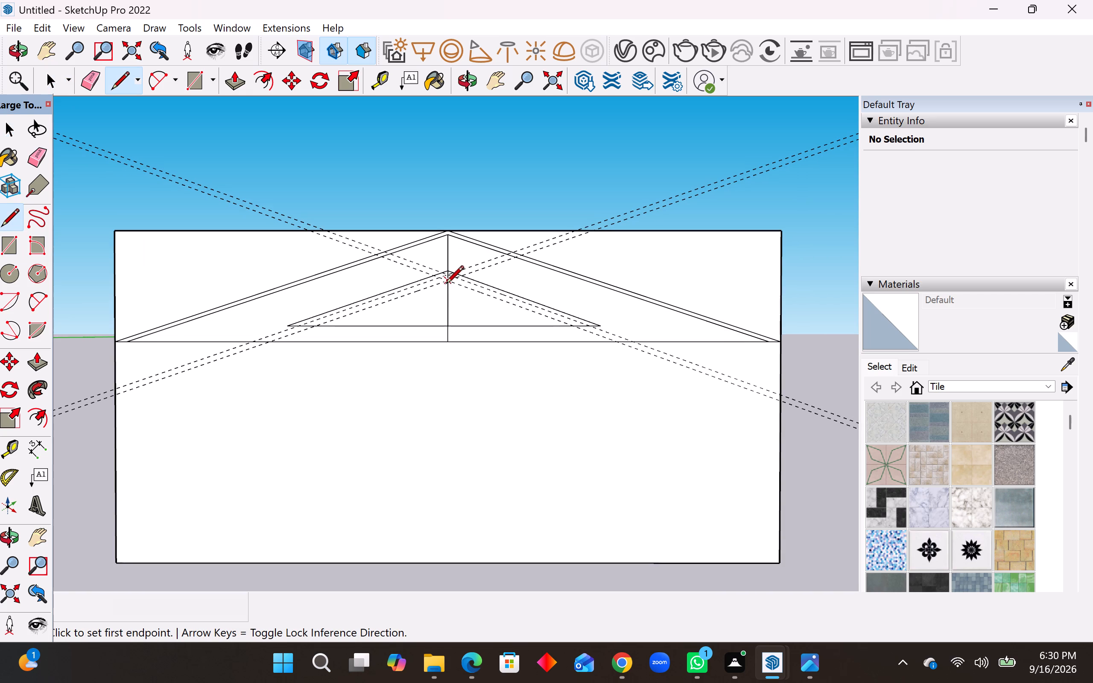
scroll(449, 282, "up", 3)
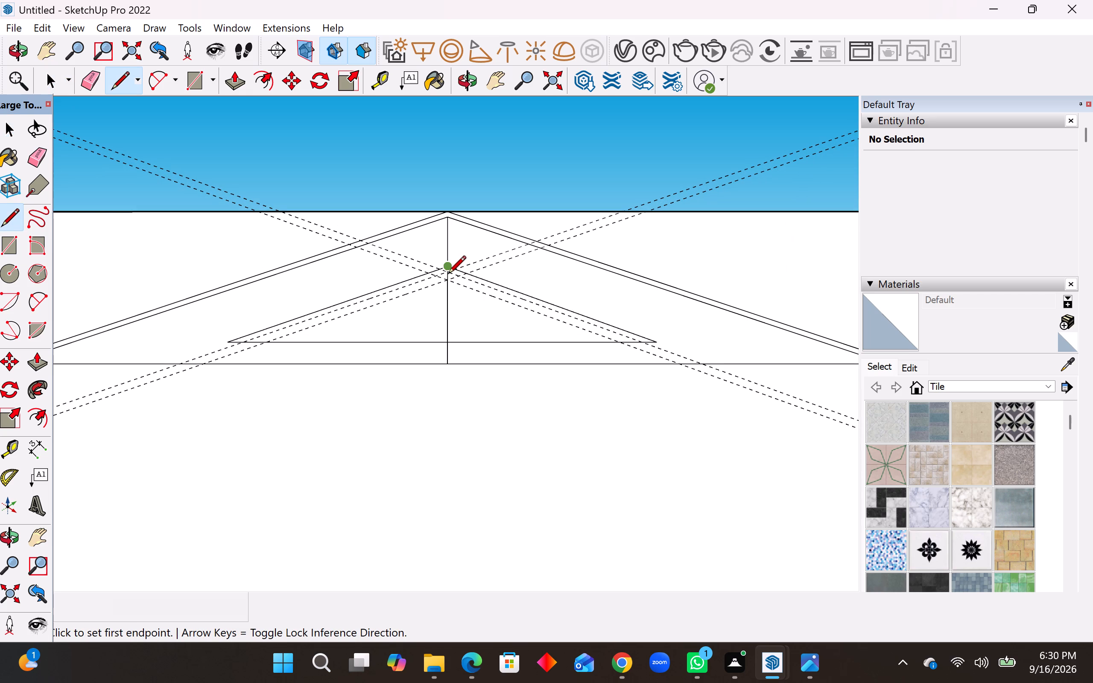
scroll(450, 331, "up", 1)
scroll(438, 277, "up", 2)
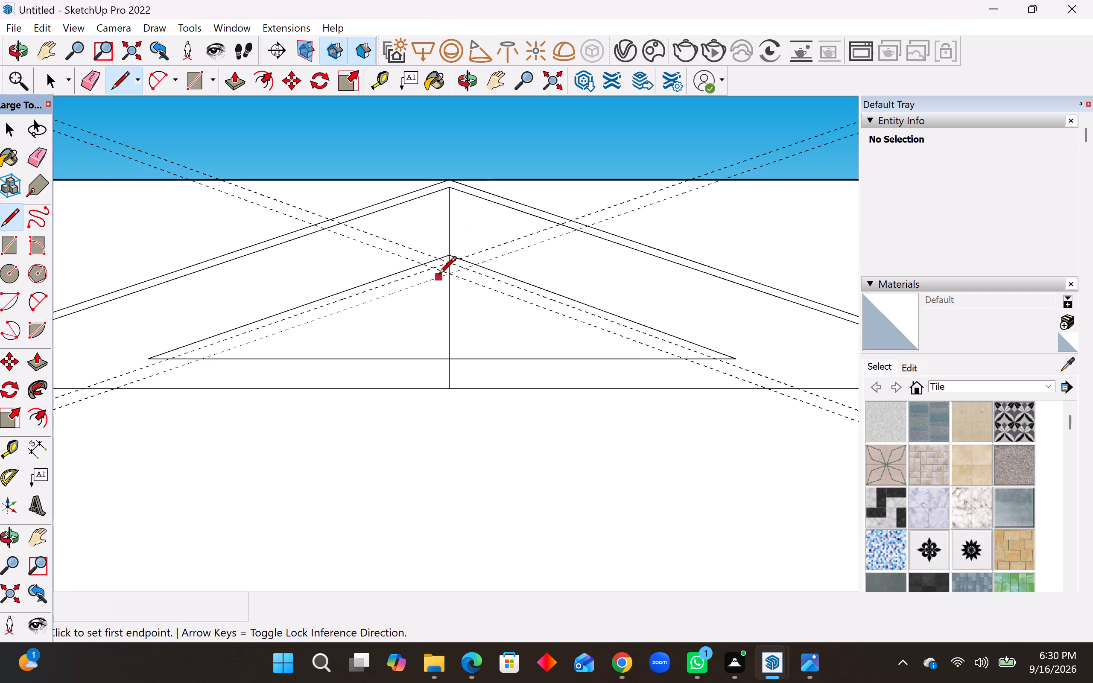
left_click(449, 268)
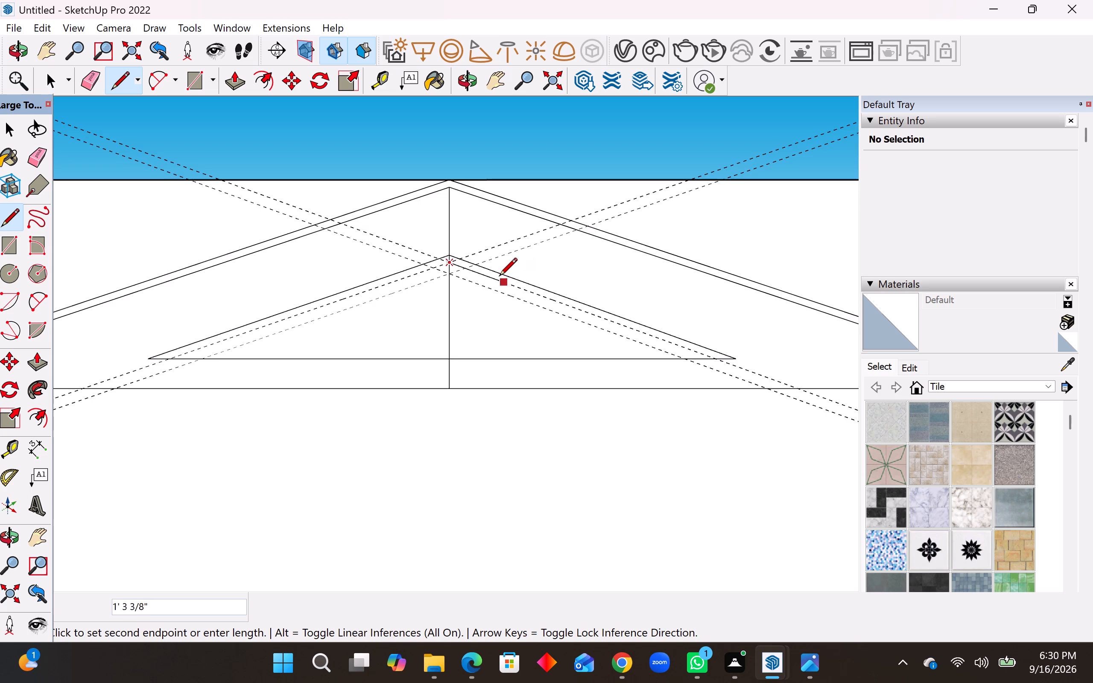
scroll(499, 276, "down", 5)
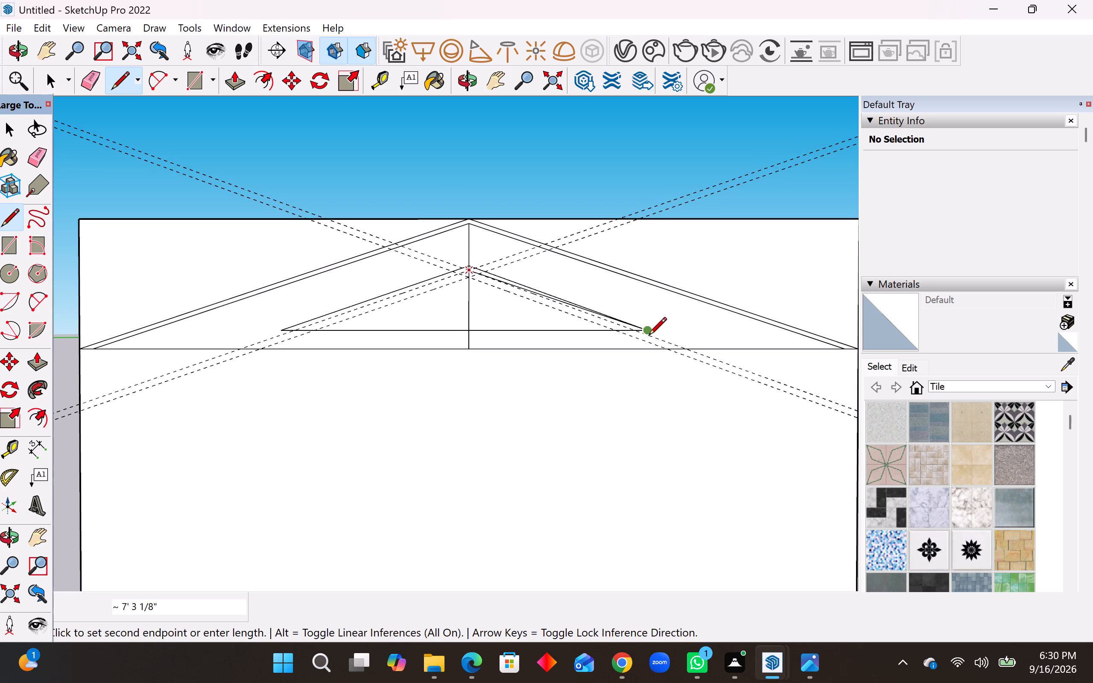
scroll(649, 340, "up", 7)
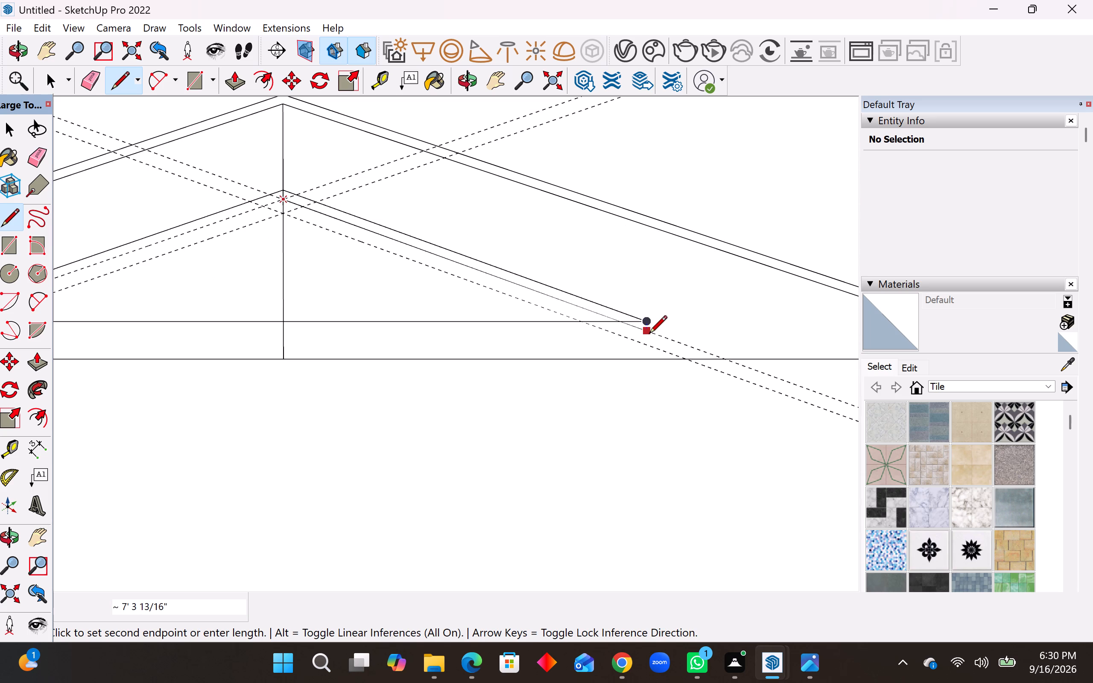
left_click(649, 335)
left_click(644, 325)
Trace the left-hand 2" guide from the centre line to below the small triangle's left corner, and close the end vertically to that corner.
scroll(704, 319, "down", 2)
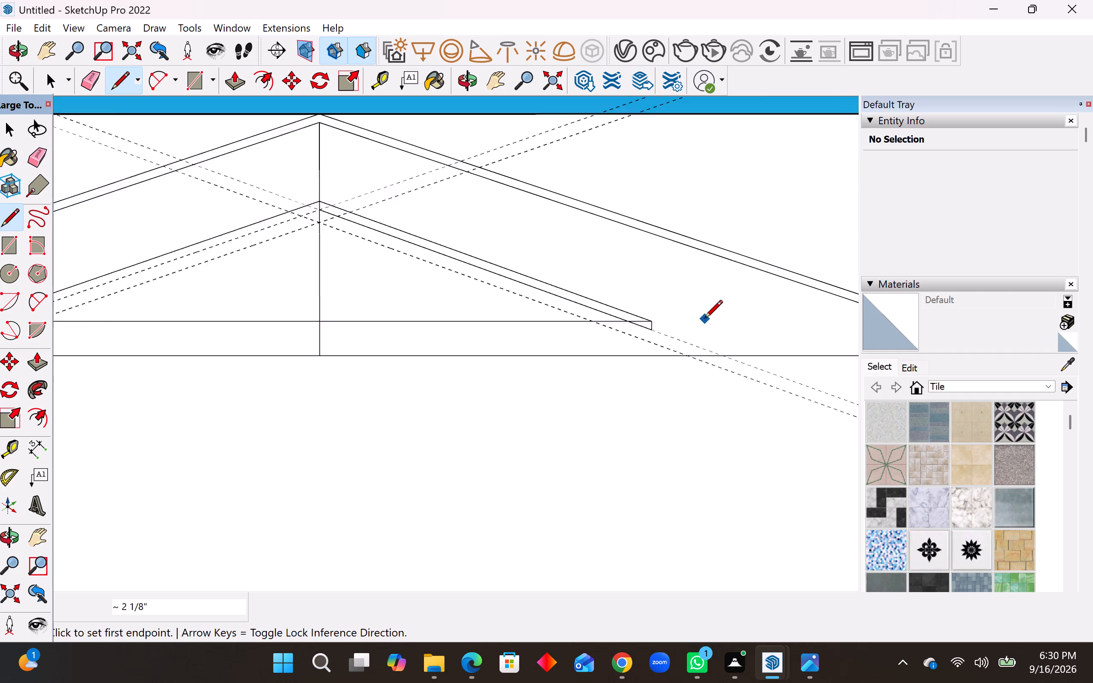
scroll(704, 319, "down", 2)
left_click(410, 236)
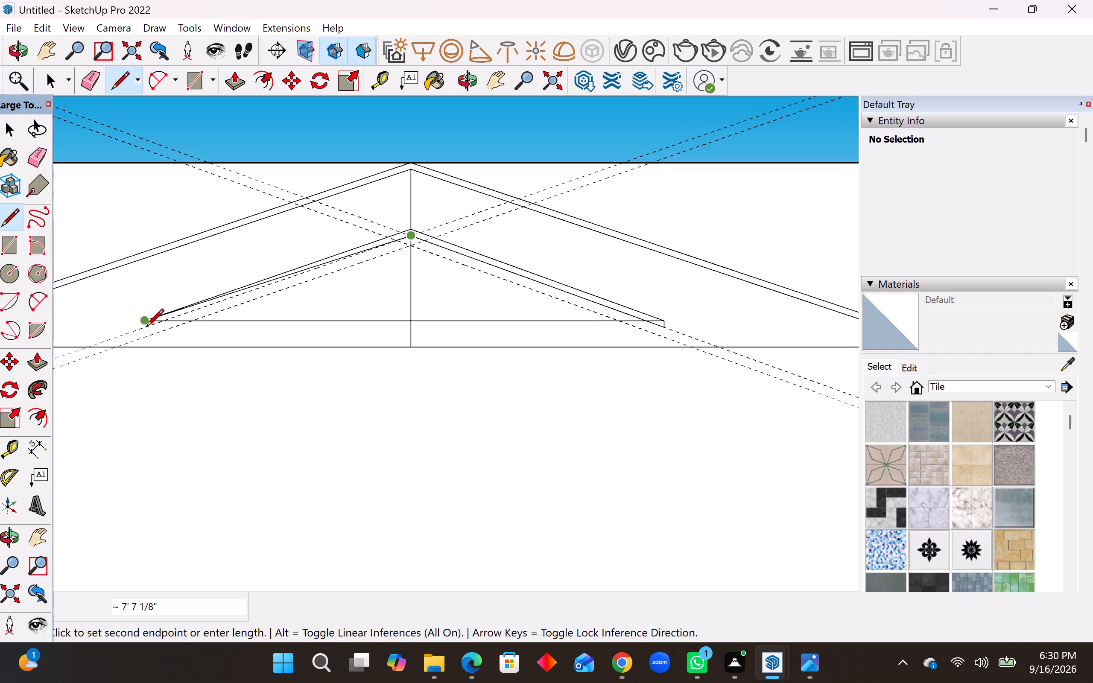
scroll(145, 330, "up", 6)
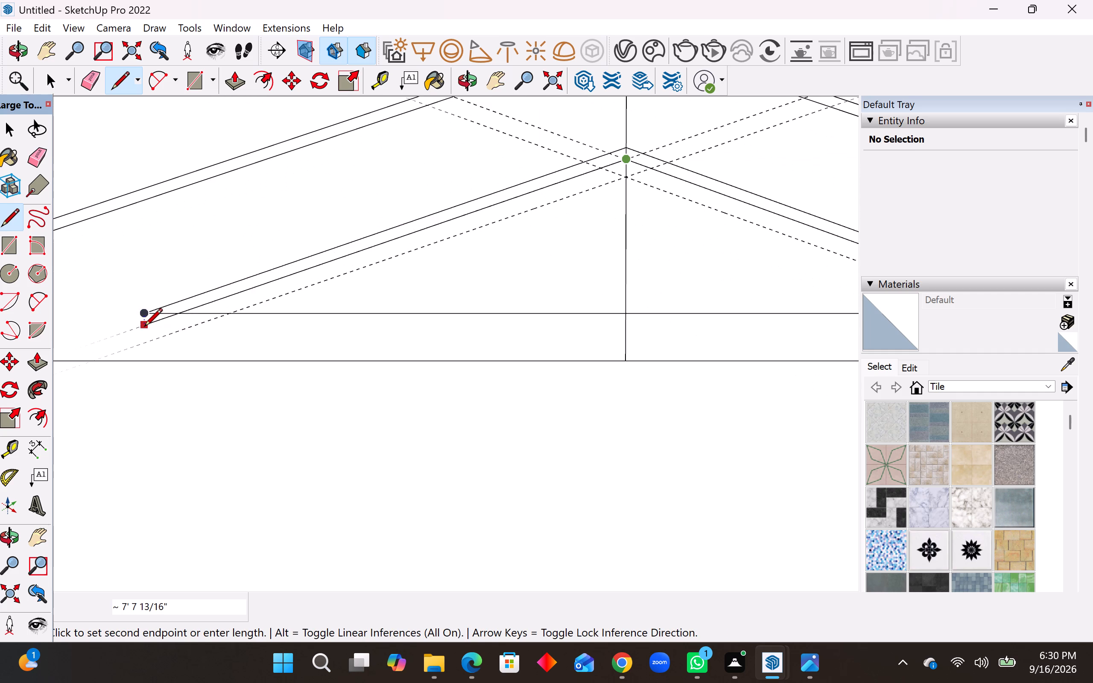
left_click(144, 327)
left_click(144, 315)
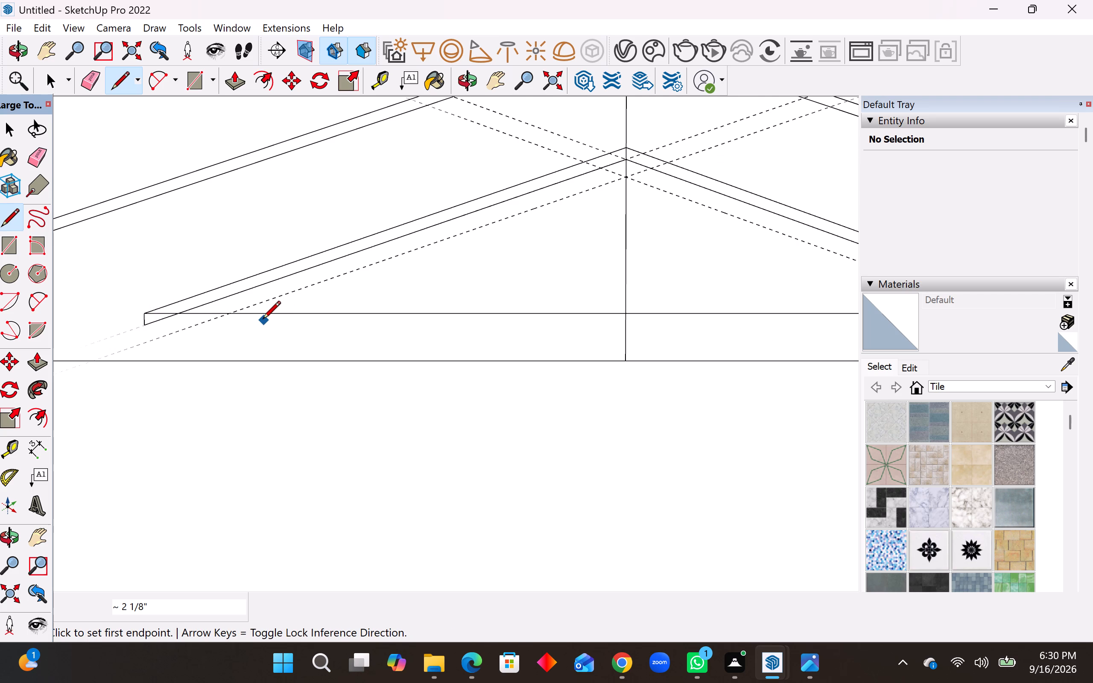
Trace the left-hand 3" guide from the centre line down to the band's left end, and close that end with a vertical line about 3 3/16" long.
scroll(263, 320, "down", 2)
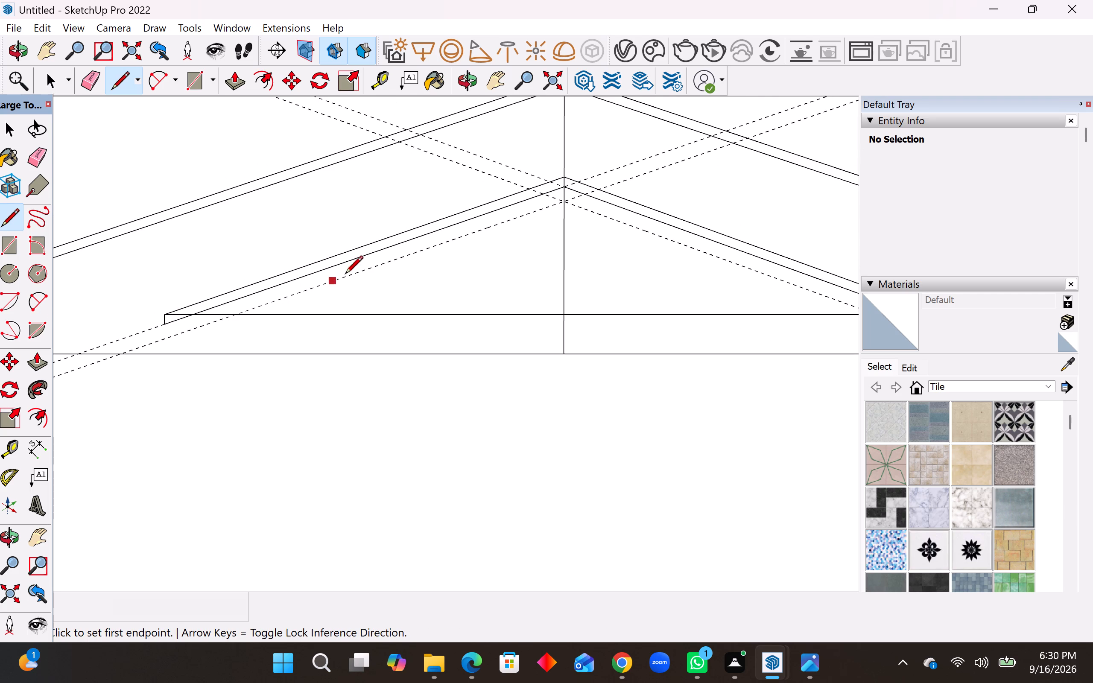
left_click(562, 202)
left_click(160, 344)
left_click(162, 328)
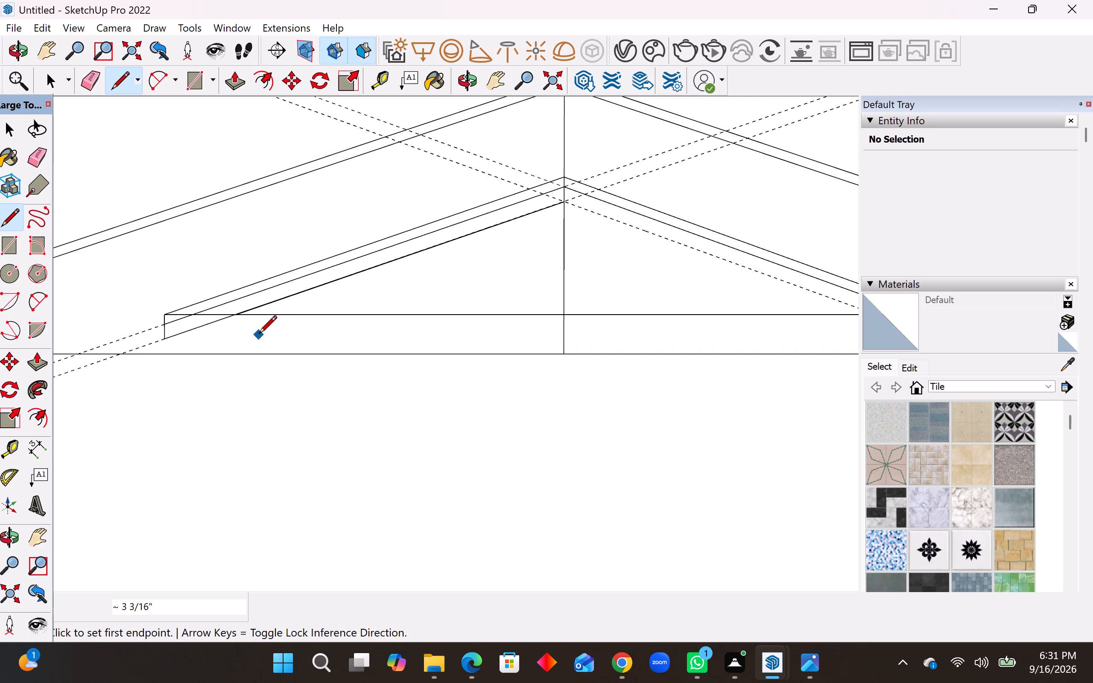
Trace the right-hand 3" guide from the centre line down to the band's right end, and close that end with a vertical line about 3 3/16" long.
scroll(197, 314, "down", 2)
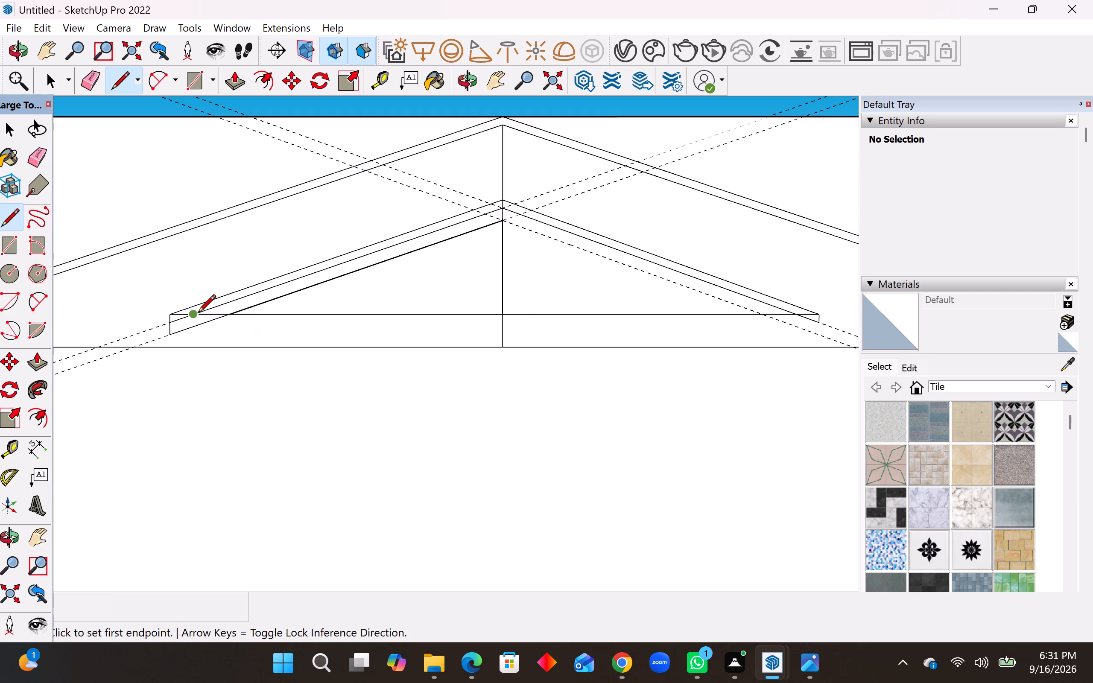
left_click(504, 225)
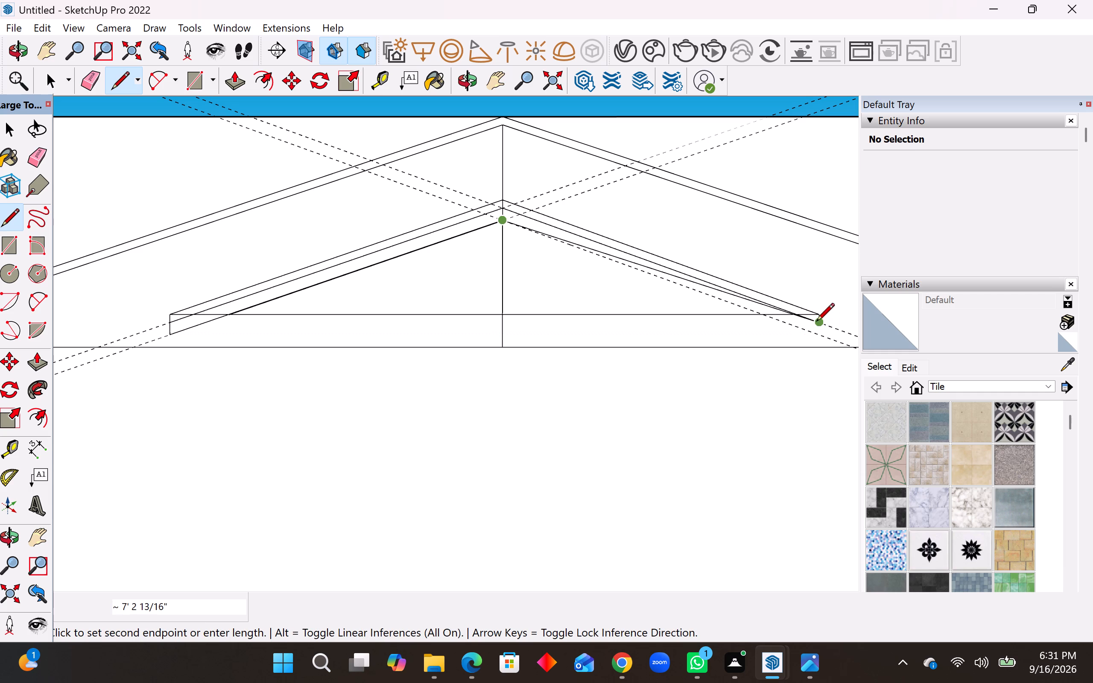
left_click(821, 339)
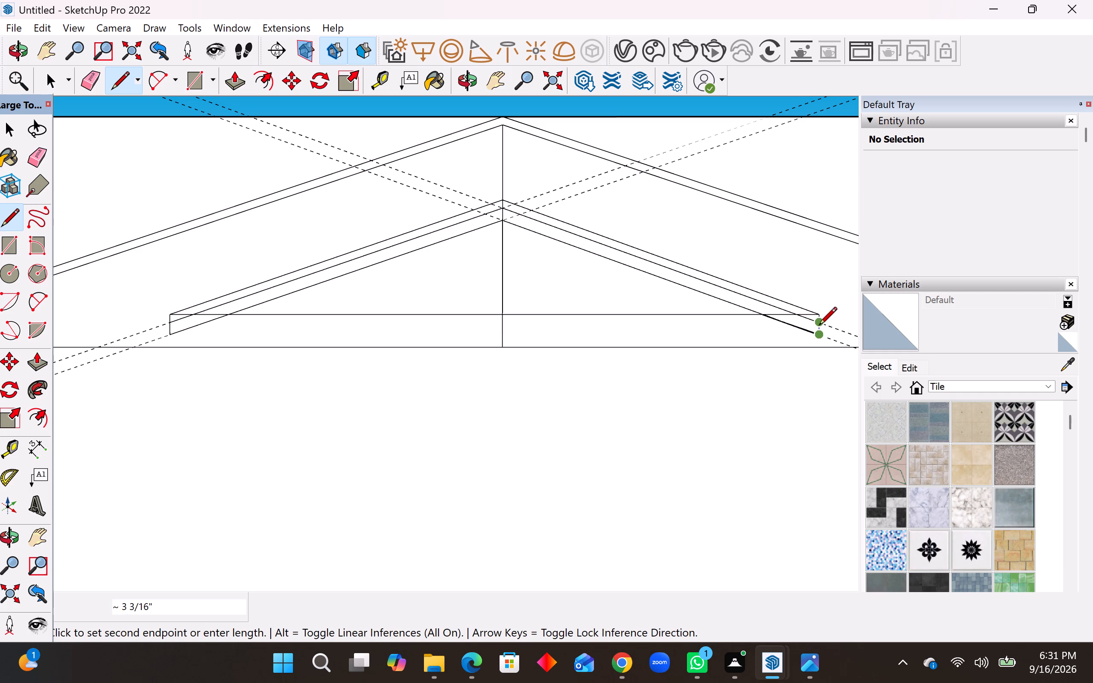
left_click(819, 326)
Erase the four dashed sloped guide lines crossing at the small gable's peak.
scroll(743, 321, "down", 4)
scroll(593, 321, "down", 2)
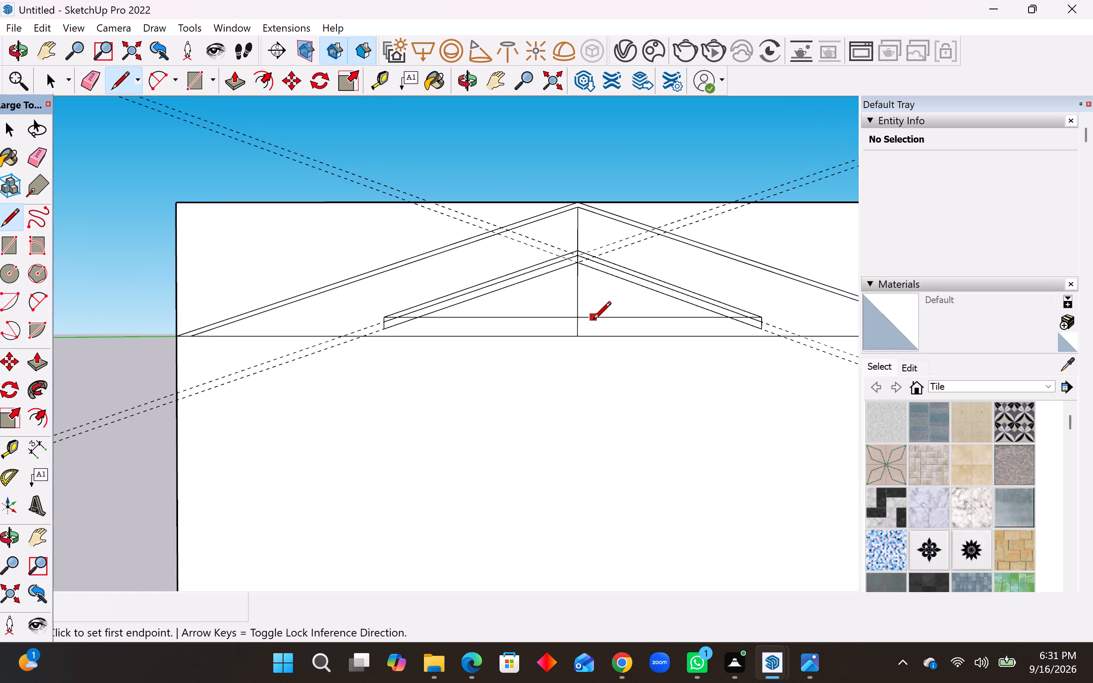
scroll(593, 321, "down", 1)
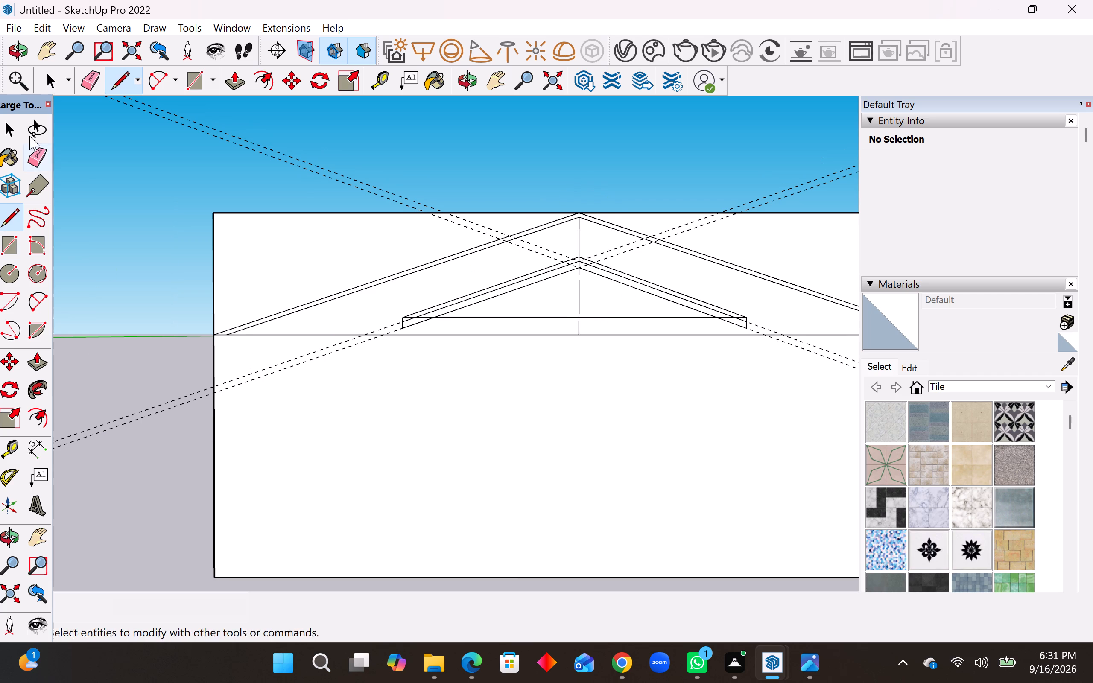
left_click(29, 158)
left_click_drag(308, 156, 302, 178)
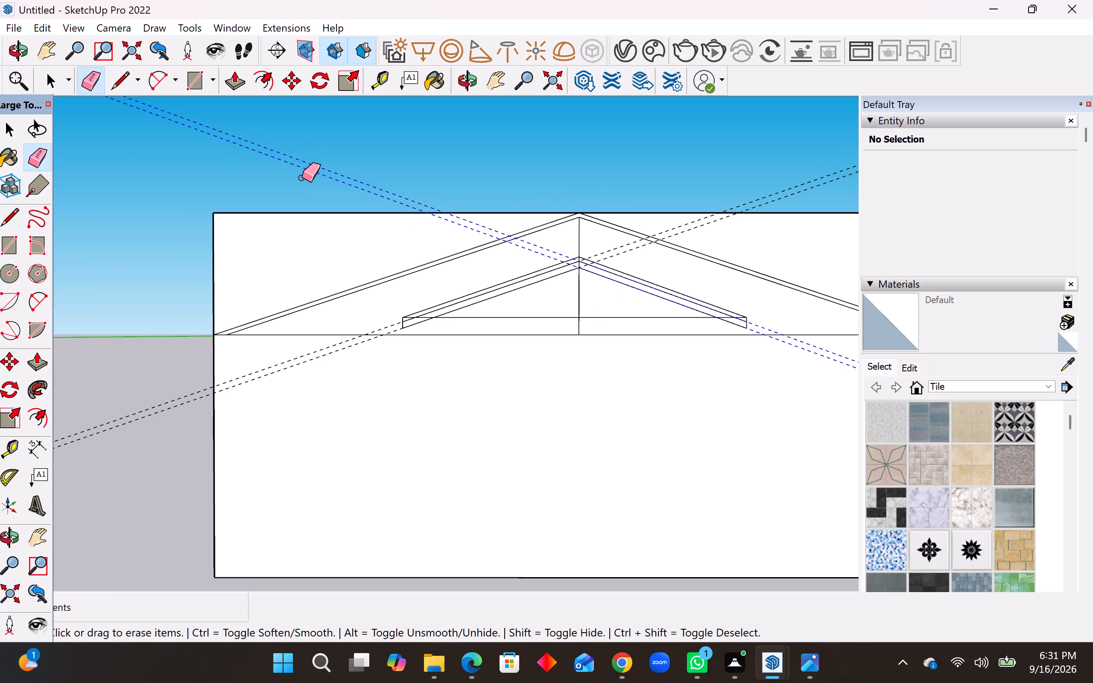
left_click_drag(302, 178, 301, 178)
left_click_drag(766, 196, 775, 203)
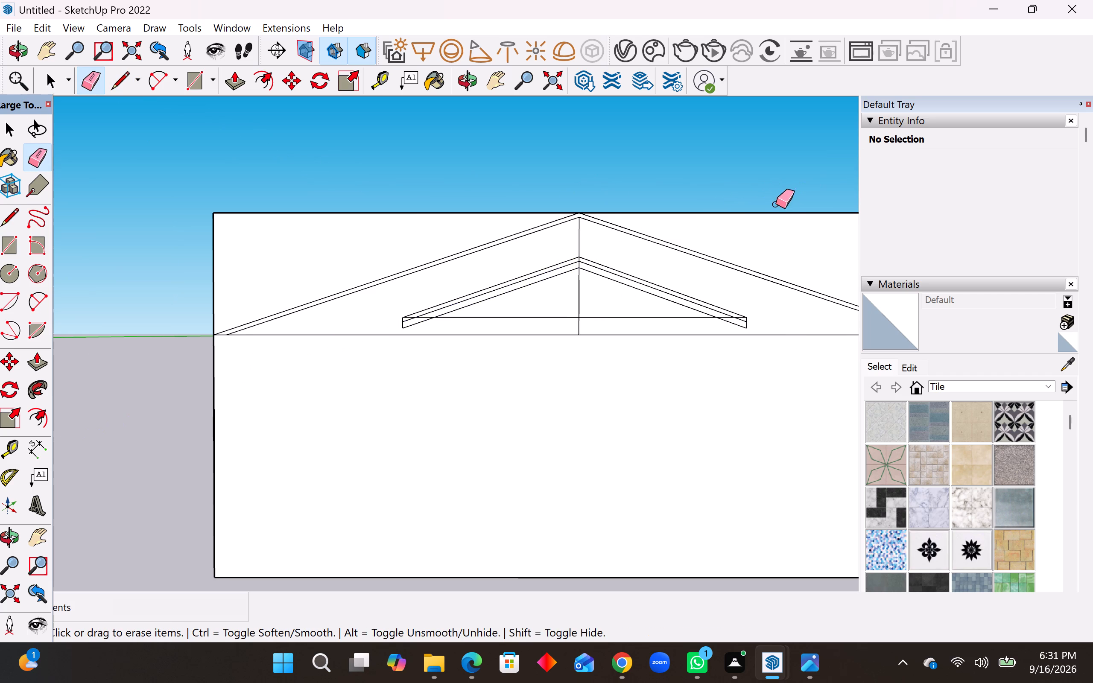
Erase the small triangle's horizontal base line between the sloped bands and its pieces crossing the left-hand band end.
left_click(541, 316)
left_click(544, 318)
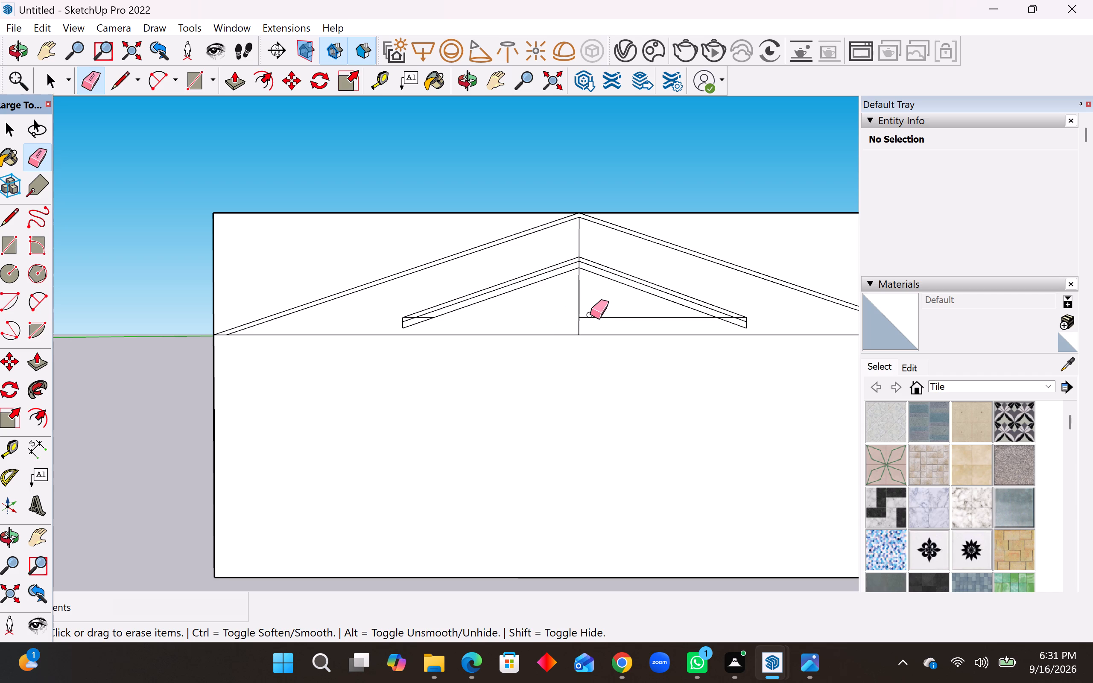
left_click(594, 317)
scroll(421, 312, "up", 3)
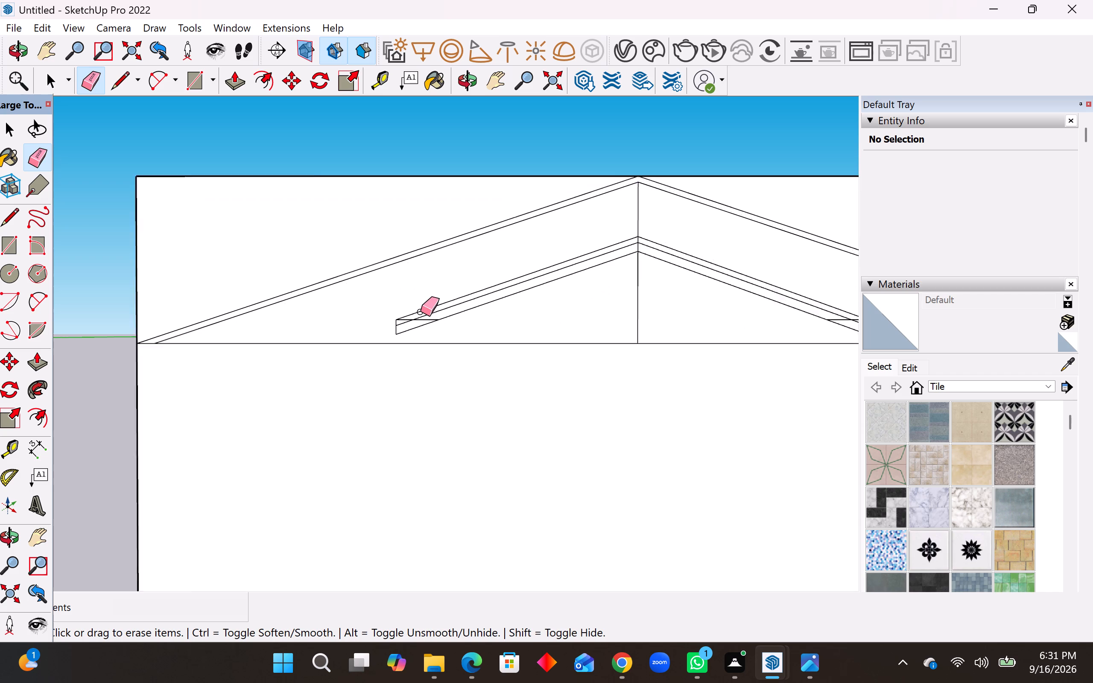
scroll(421, 312, "up", 5)
left_click(398, 323)
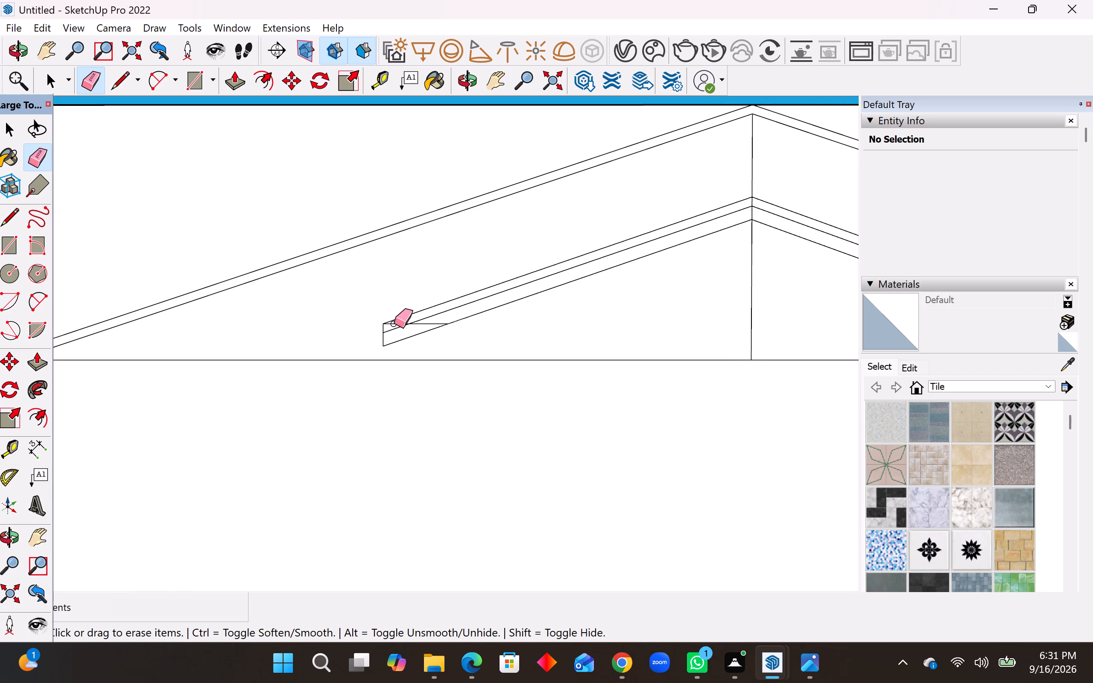
left_click(394, 325)
left_click(427, 326)
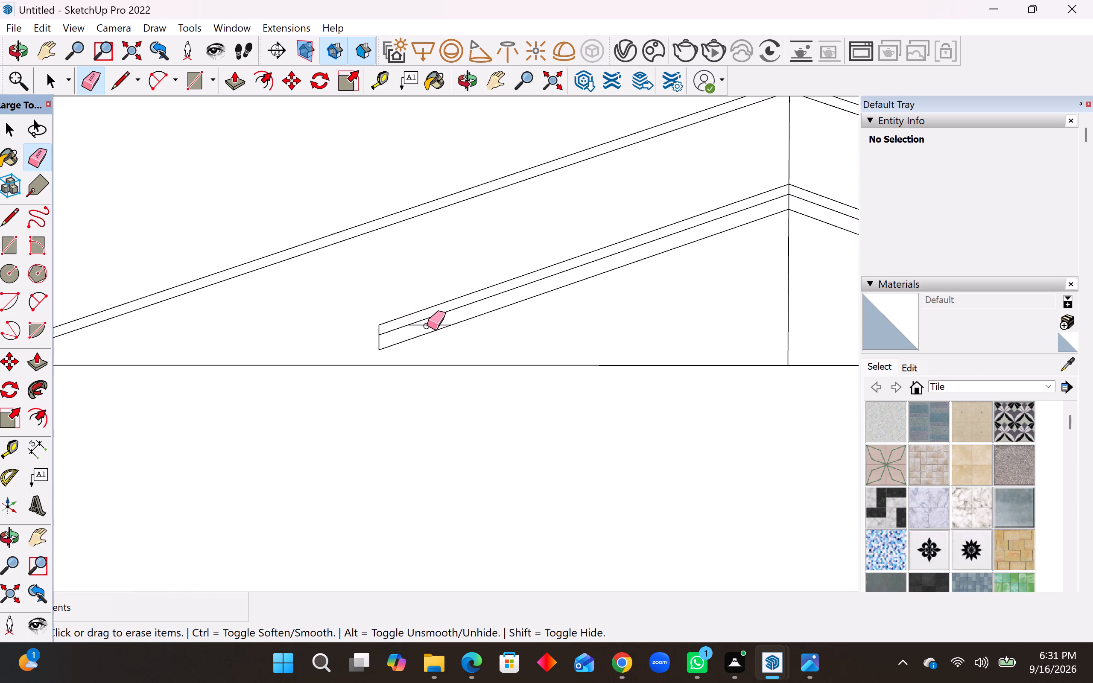
left_click(428, 325)
Erase the remaining base-line pieces crossing the small gable's right-hand band end.
scroll(348, 342, "down", 7)
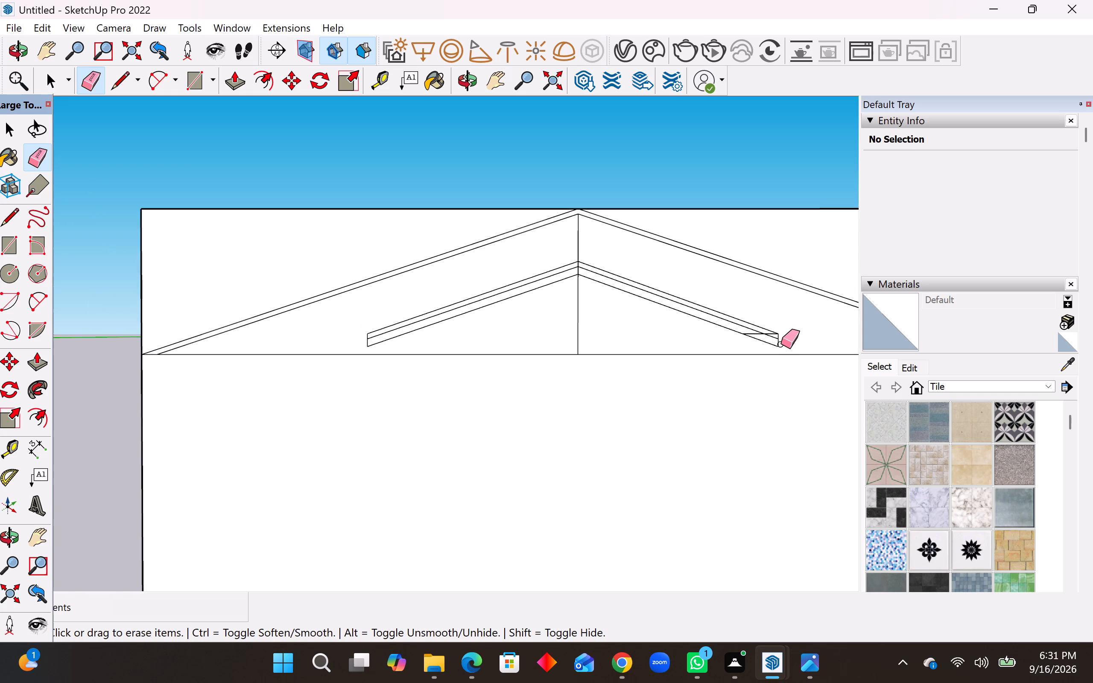
scroll(779, 342, "up", 11)
left_click(765, 320)
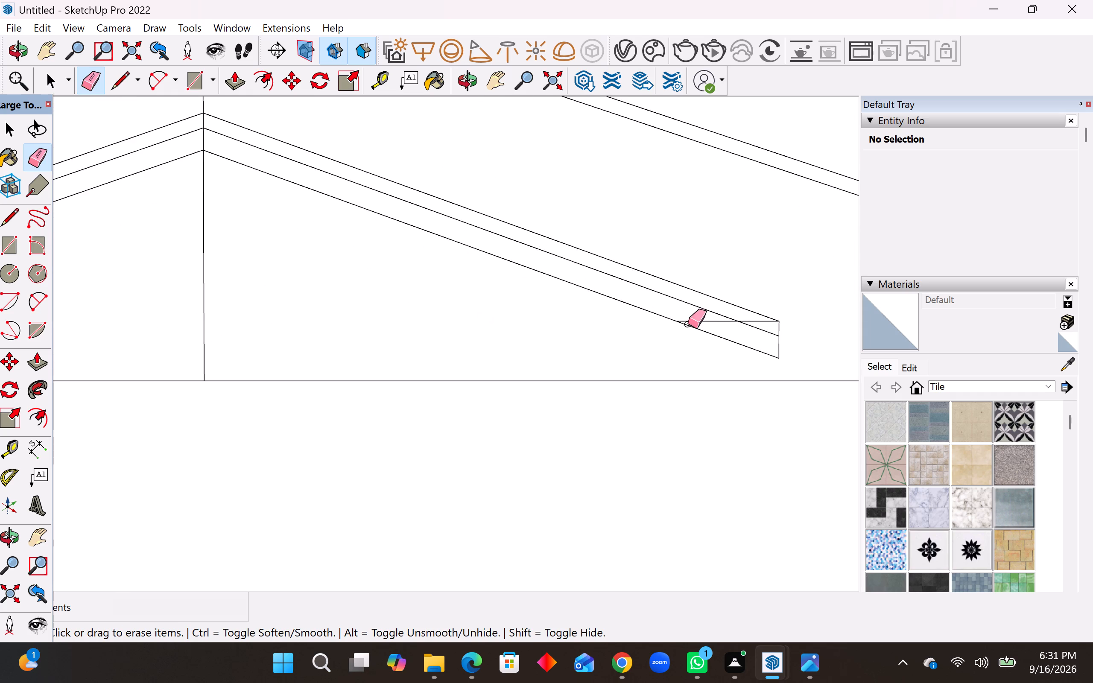
left_click(701, 320)
left_click(714, 320)
left_click(714, 323)
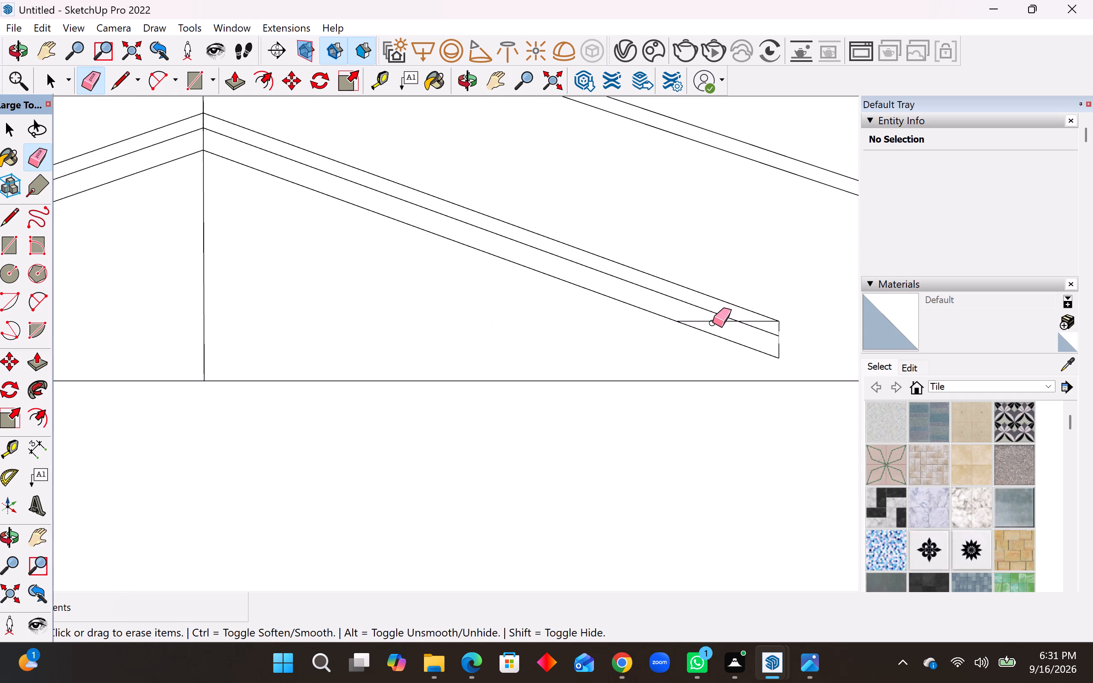
left_click(712, 322)
left_click(747, 321)
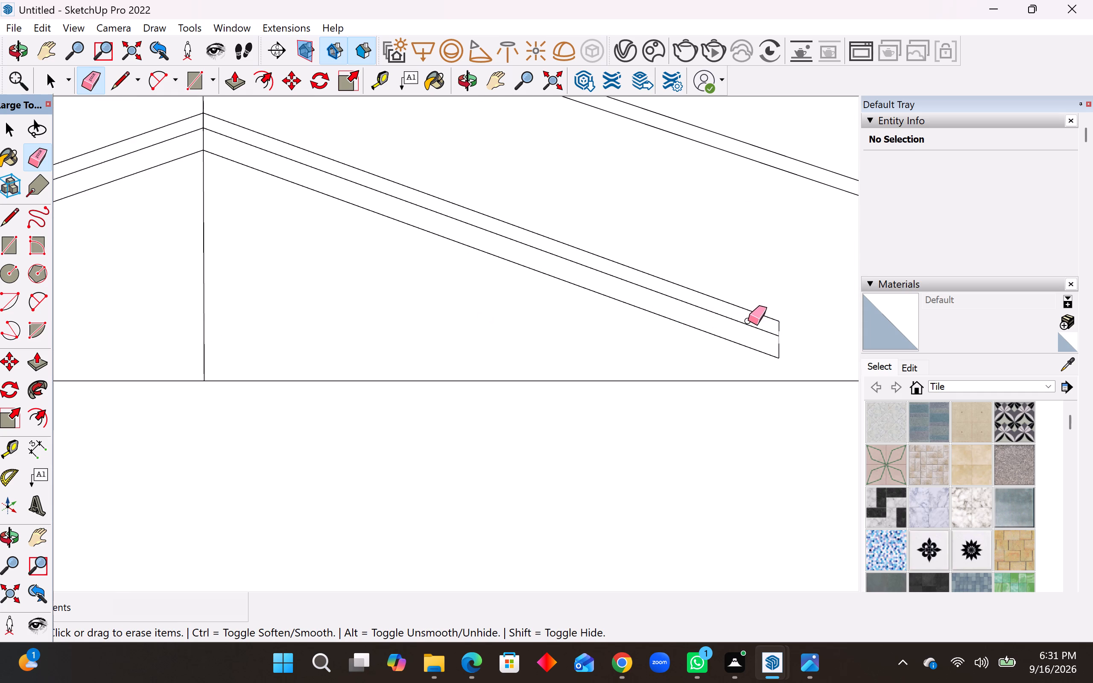
Erase the vertical centre line below and above the small gable, including the short segments inside its 3" and 2" bands.
scroll(785, 352, "up", 4)
scroll(805, 326, "down", 8)
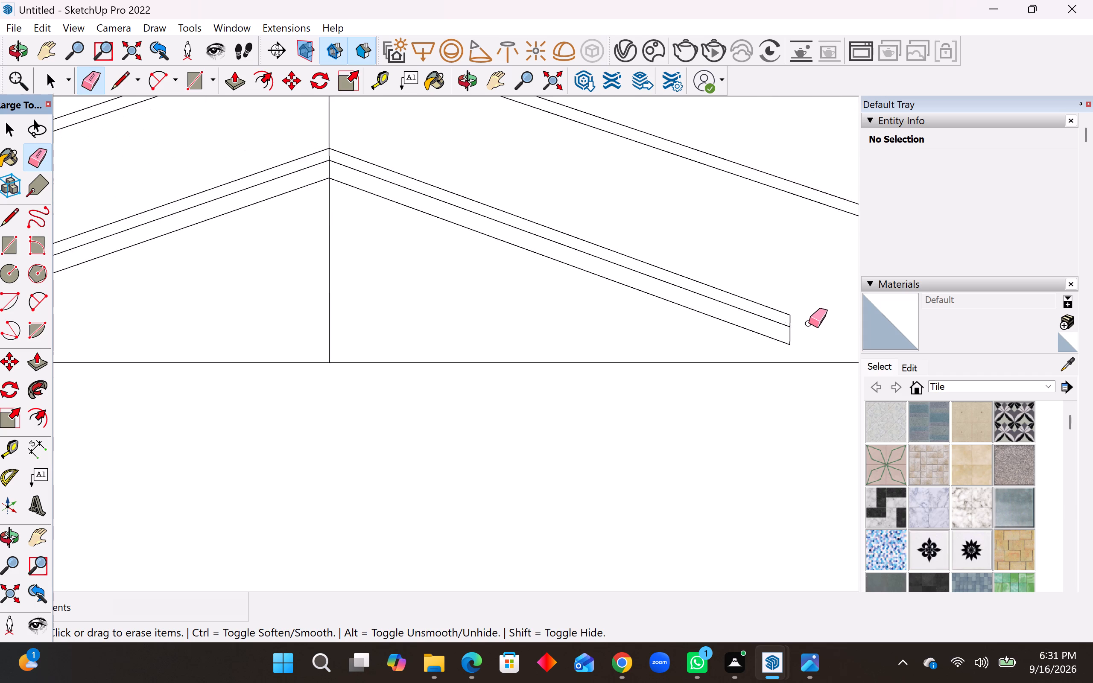
scroll(672, 337, "down", 8)
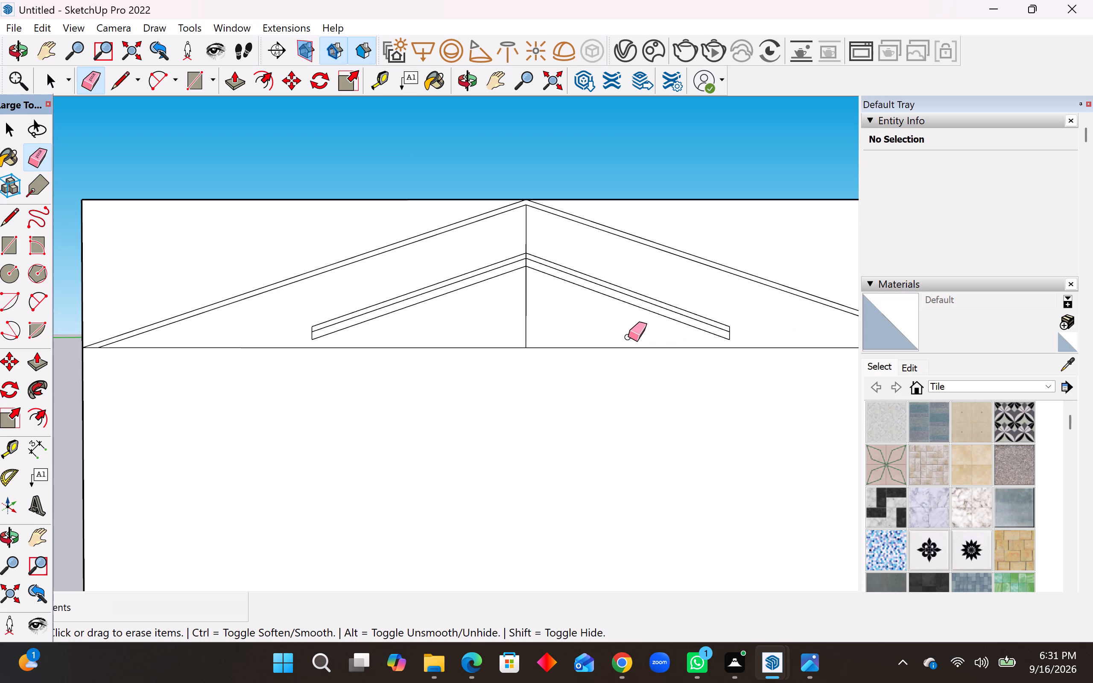
left_click(526, 338)
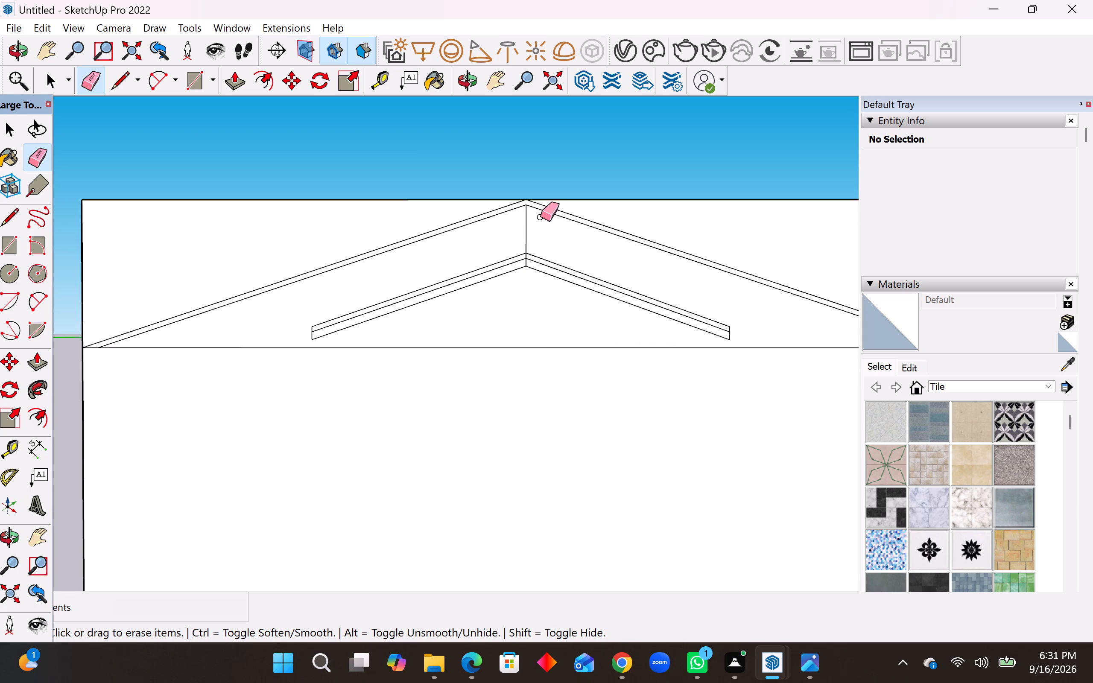
left_click(525, 233)
scroll(529, 272, "up", 8)
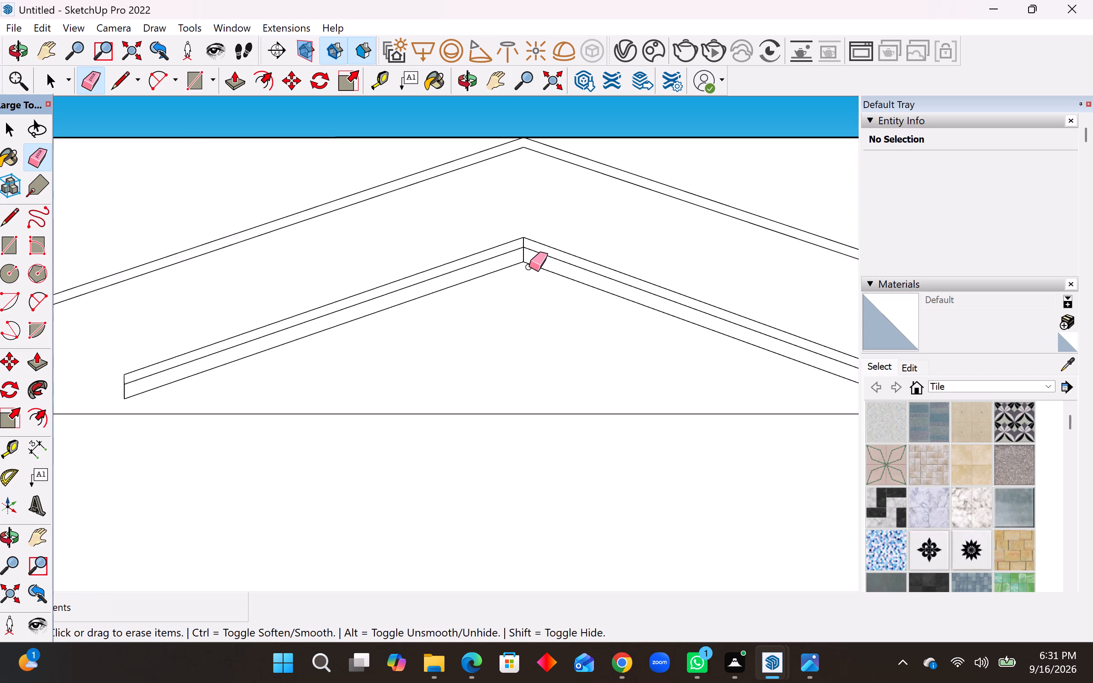
scroll(529, 267, "up", 1)
left_click(520, 252)
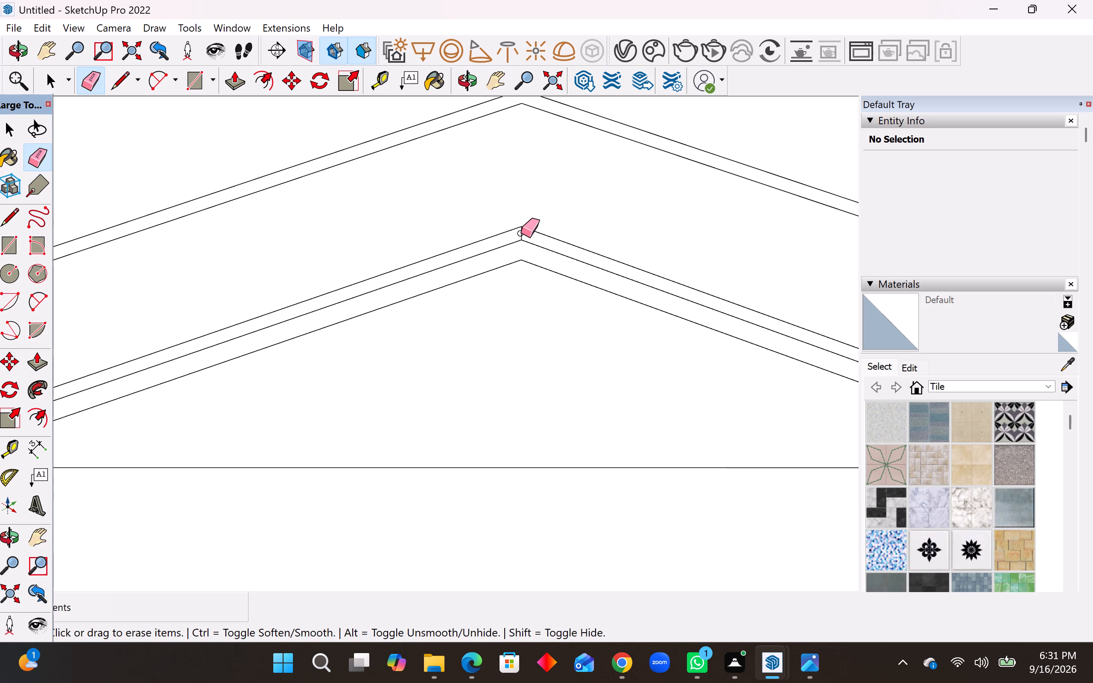
left_click(522, 233)
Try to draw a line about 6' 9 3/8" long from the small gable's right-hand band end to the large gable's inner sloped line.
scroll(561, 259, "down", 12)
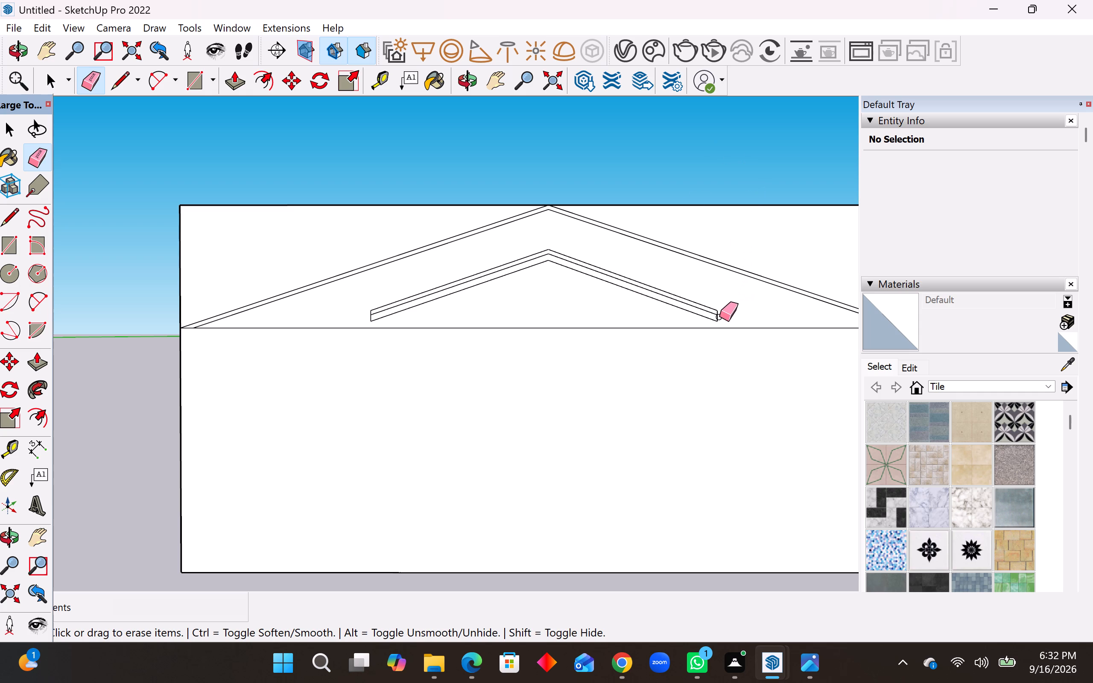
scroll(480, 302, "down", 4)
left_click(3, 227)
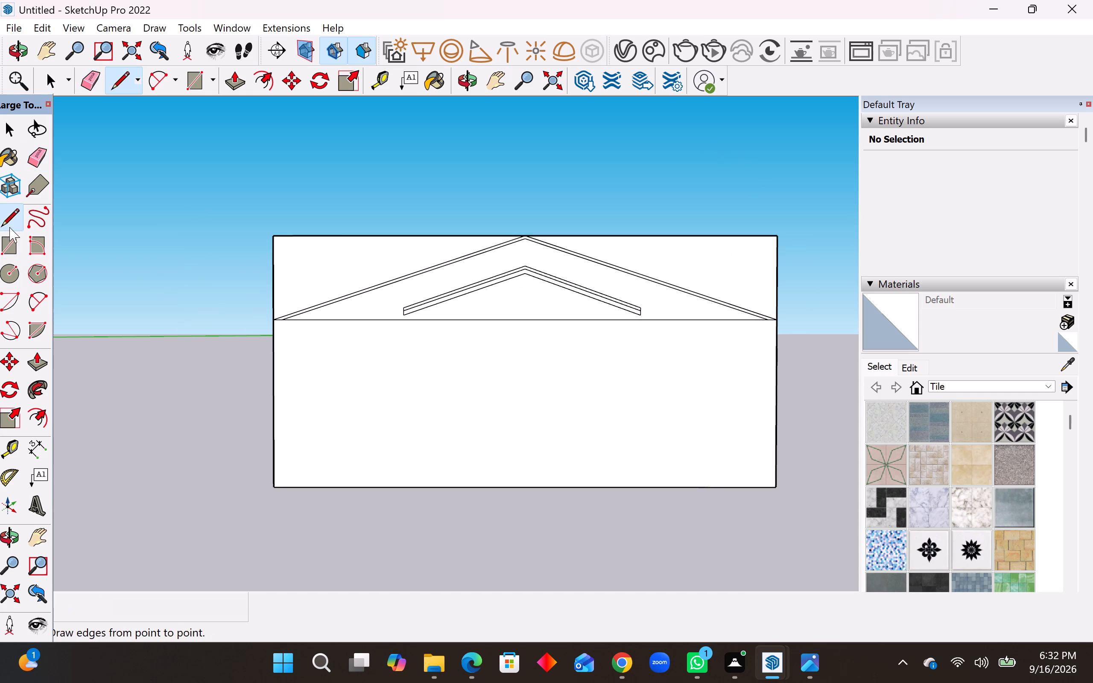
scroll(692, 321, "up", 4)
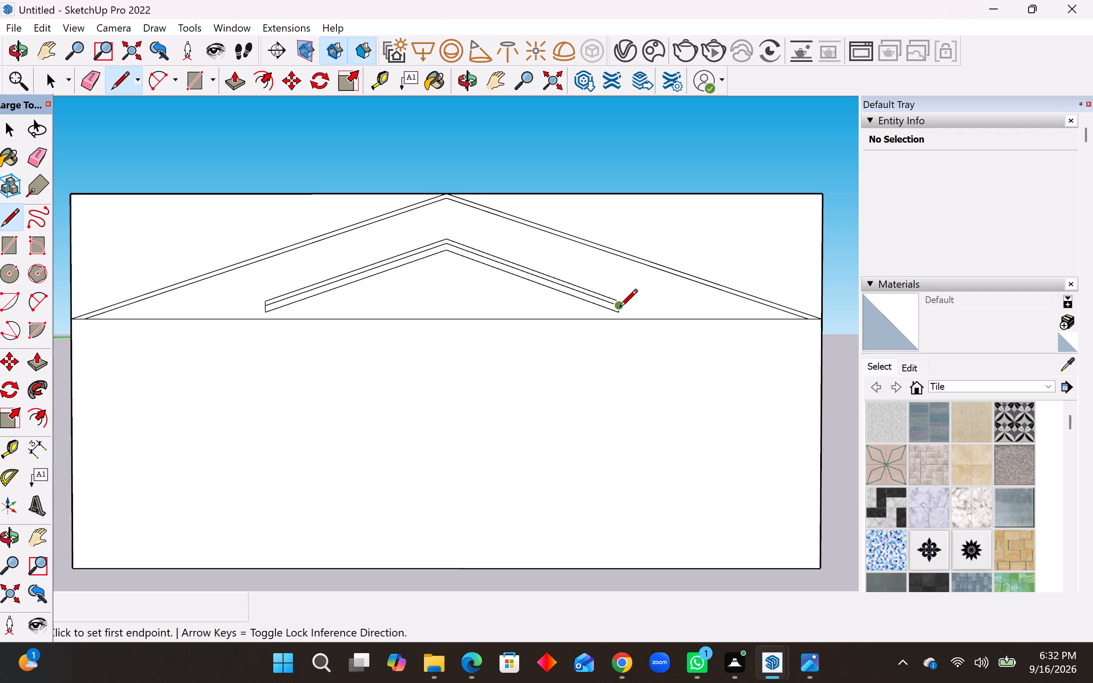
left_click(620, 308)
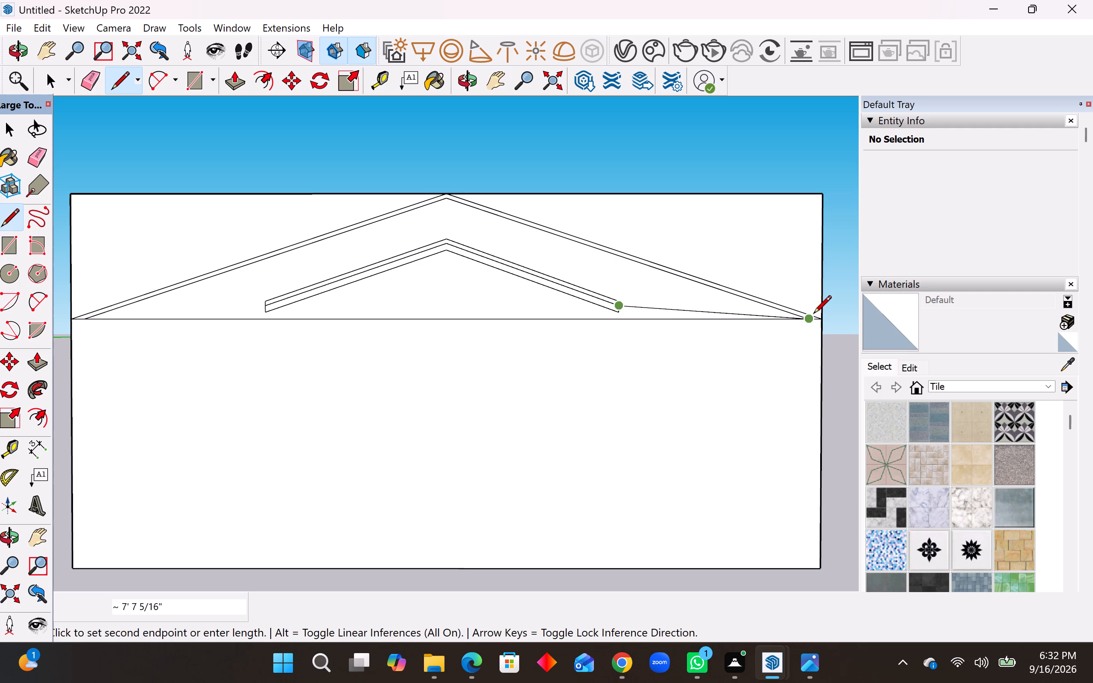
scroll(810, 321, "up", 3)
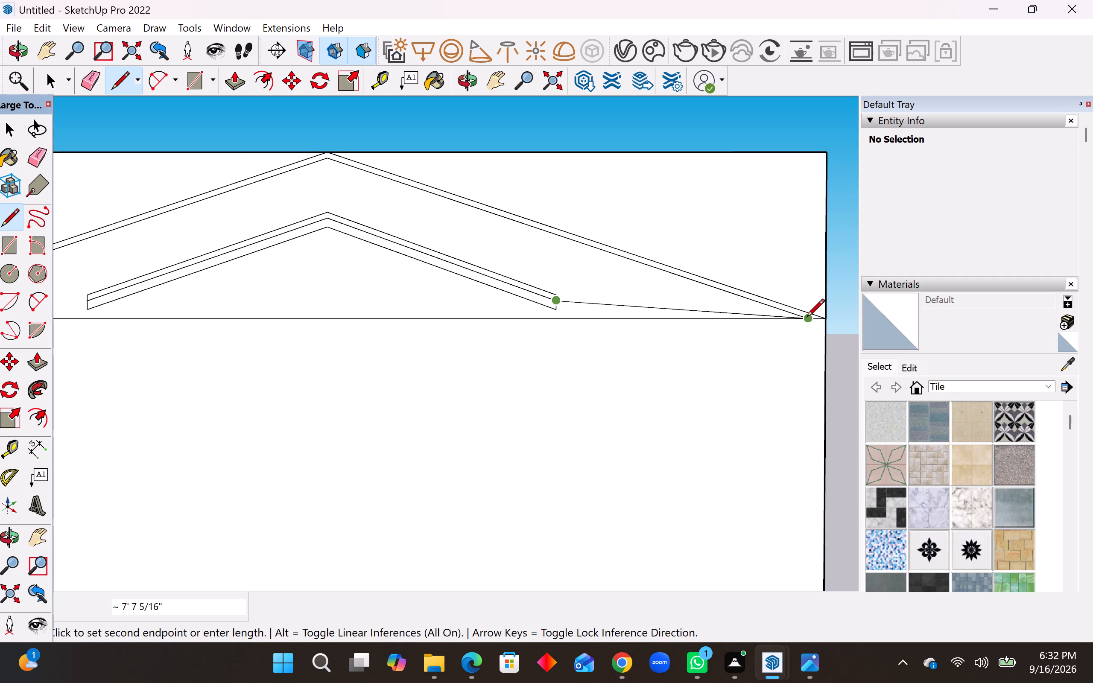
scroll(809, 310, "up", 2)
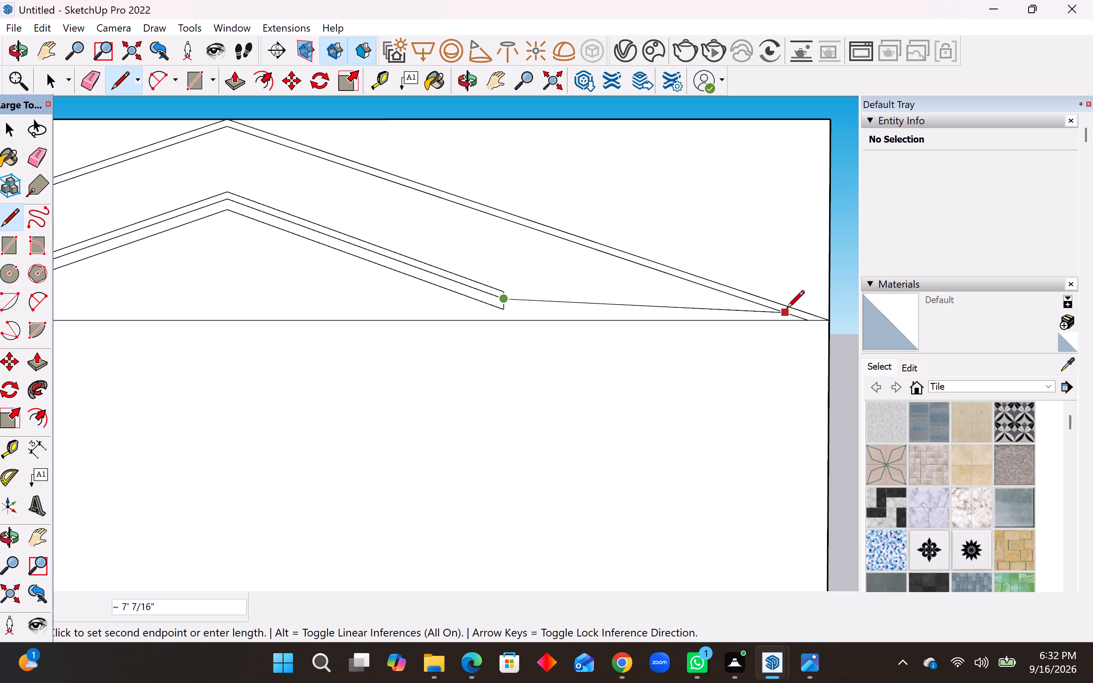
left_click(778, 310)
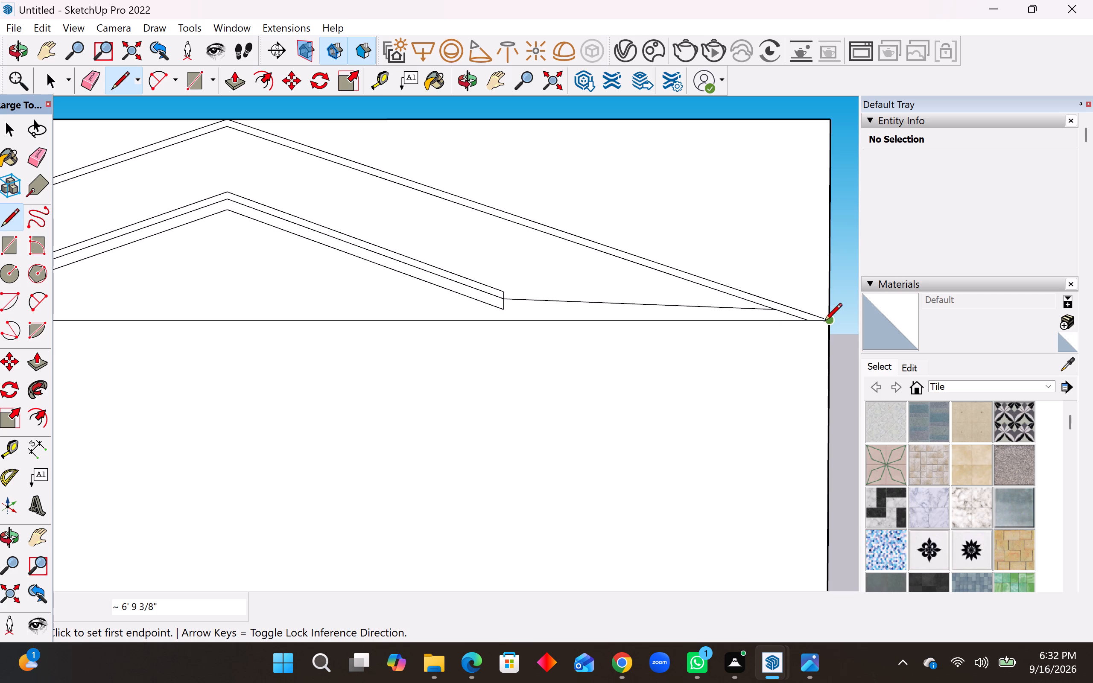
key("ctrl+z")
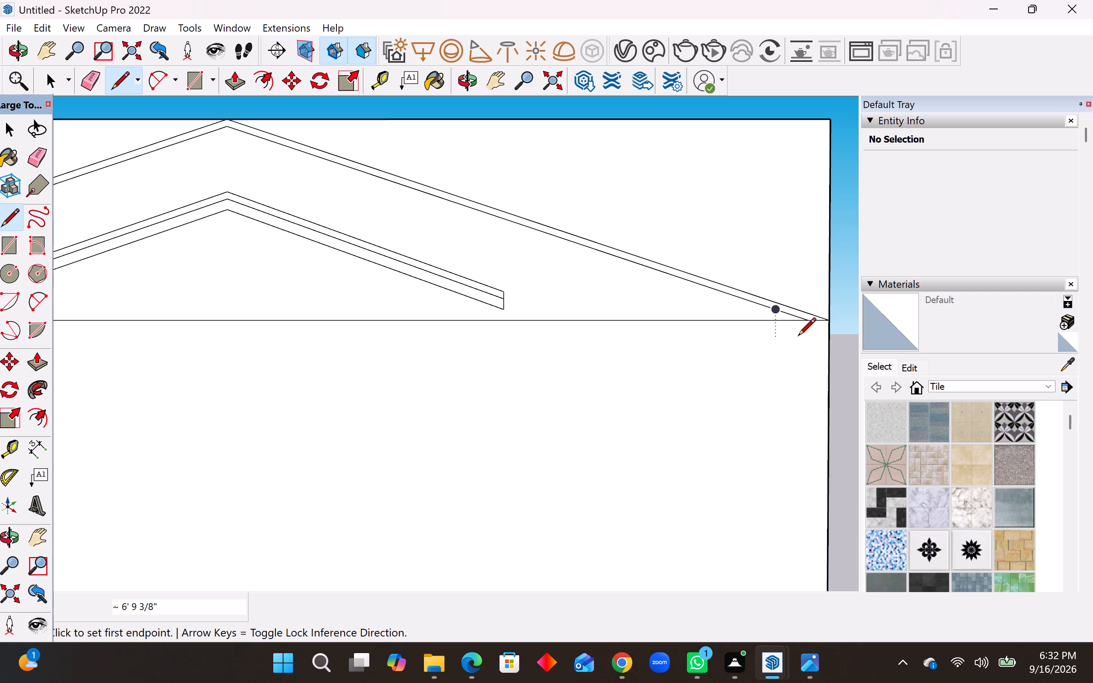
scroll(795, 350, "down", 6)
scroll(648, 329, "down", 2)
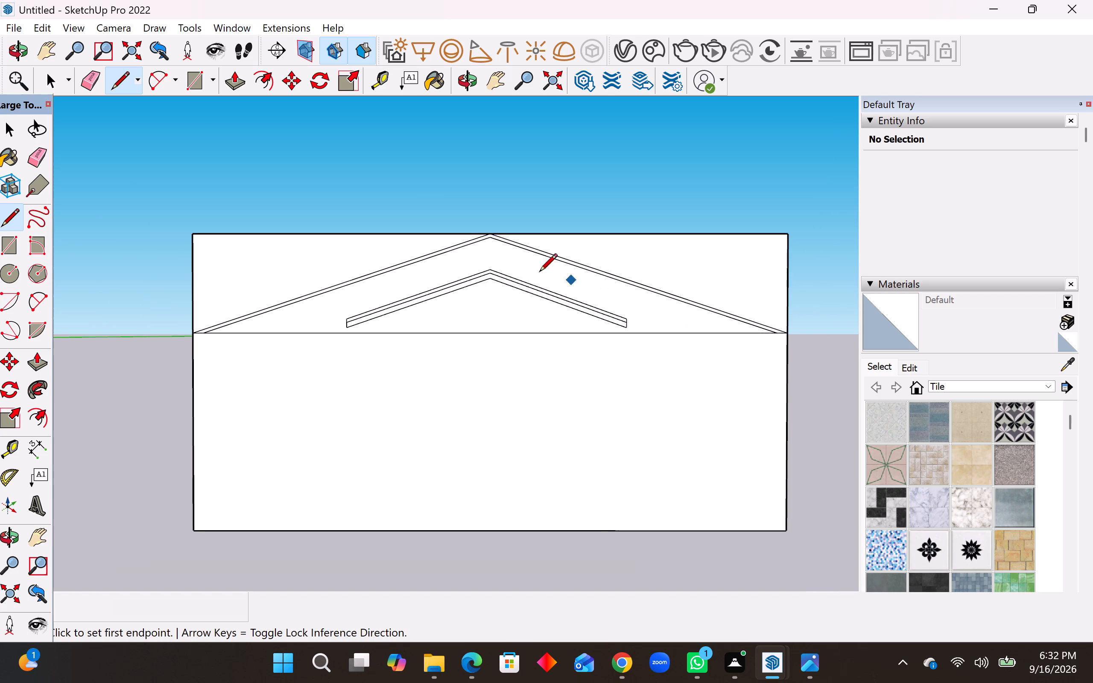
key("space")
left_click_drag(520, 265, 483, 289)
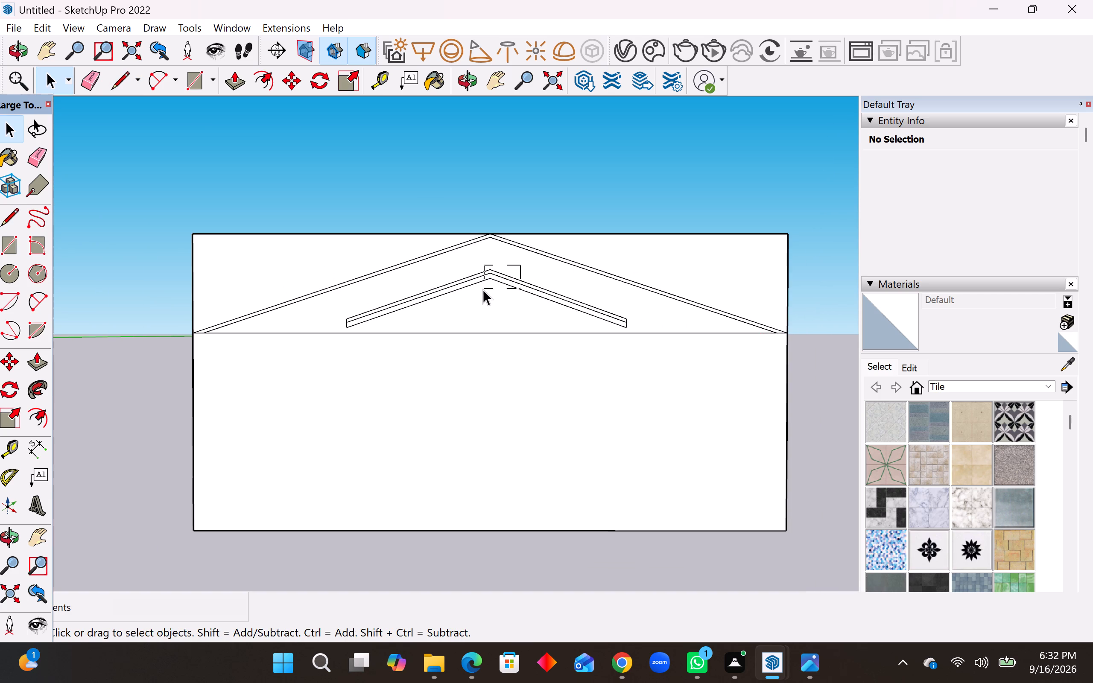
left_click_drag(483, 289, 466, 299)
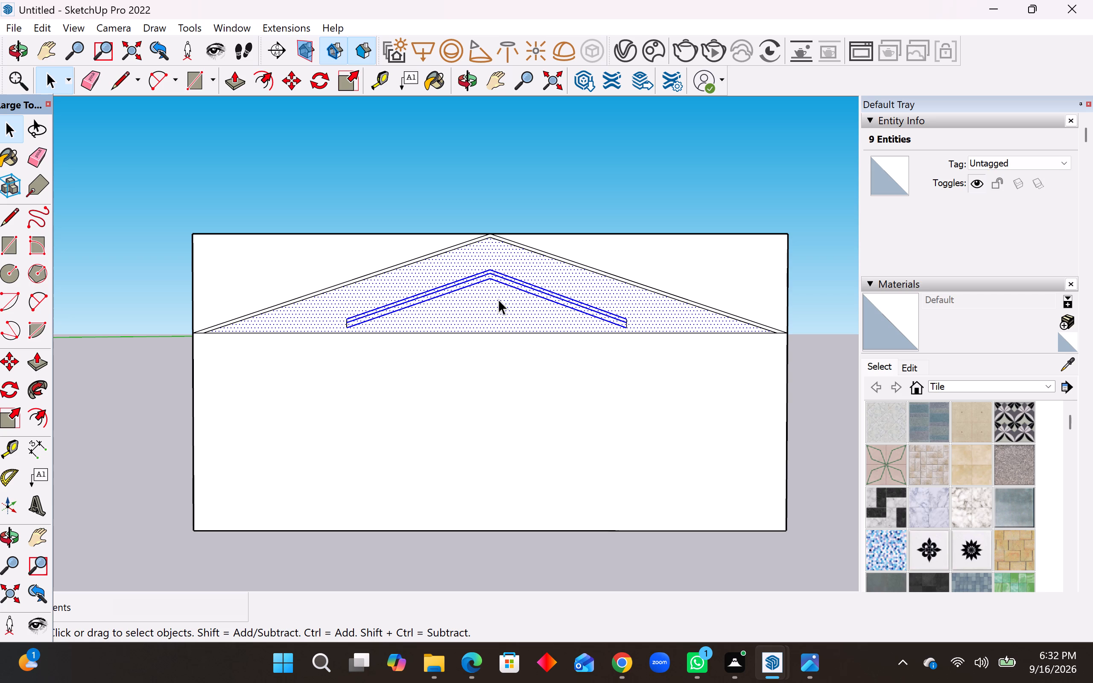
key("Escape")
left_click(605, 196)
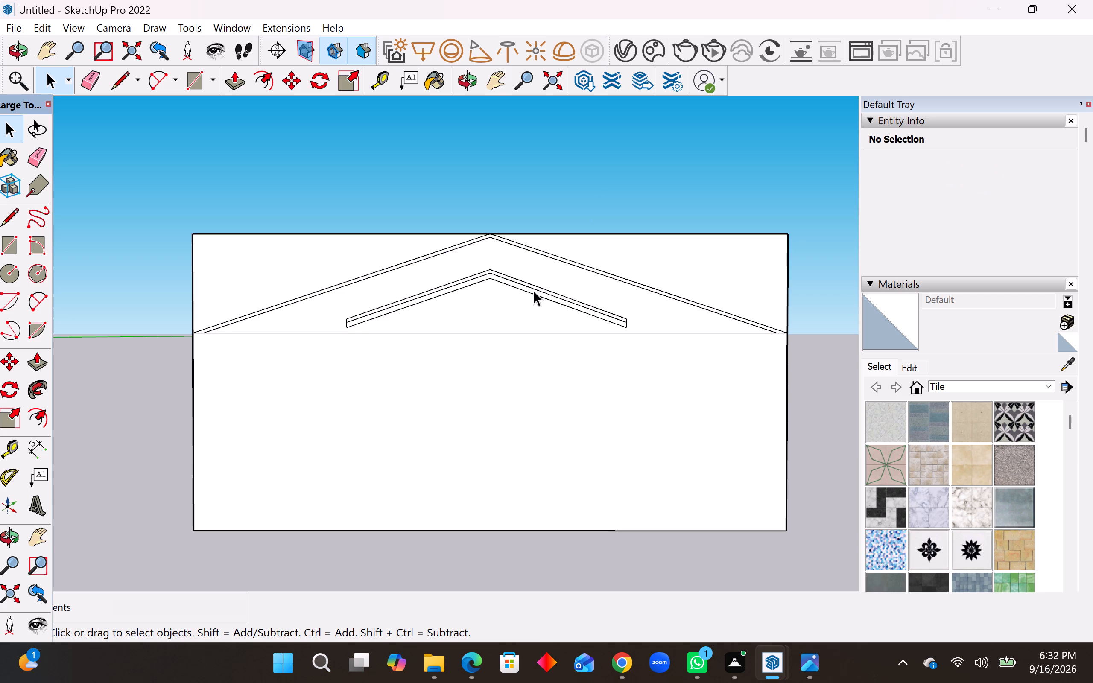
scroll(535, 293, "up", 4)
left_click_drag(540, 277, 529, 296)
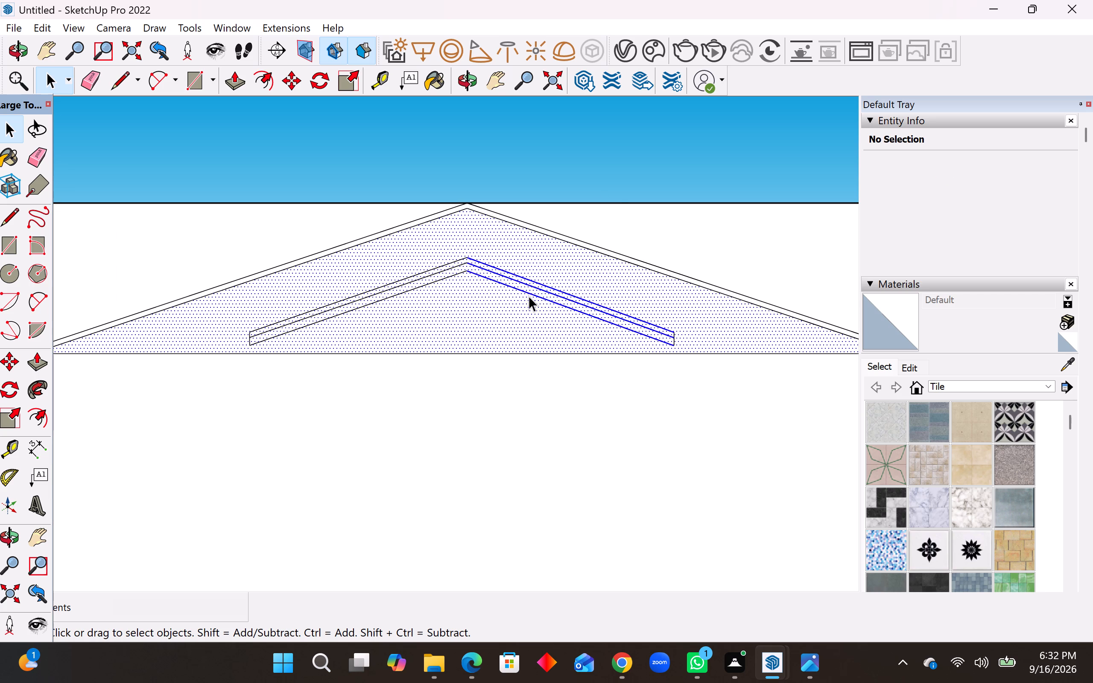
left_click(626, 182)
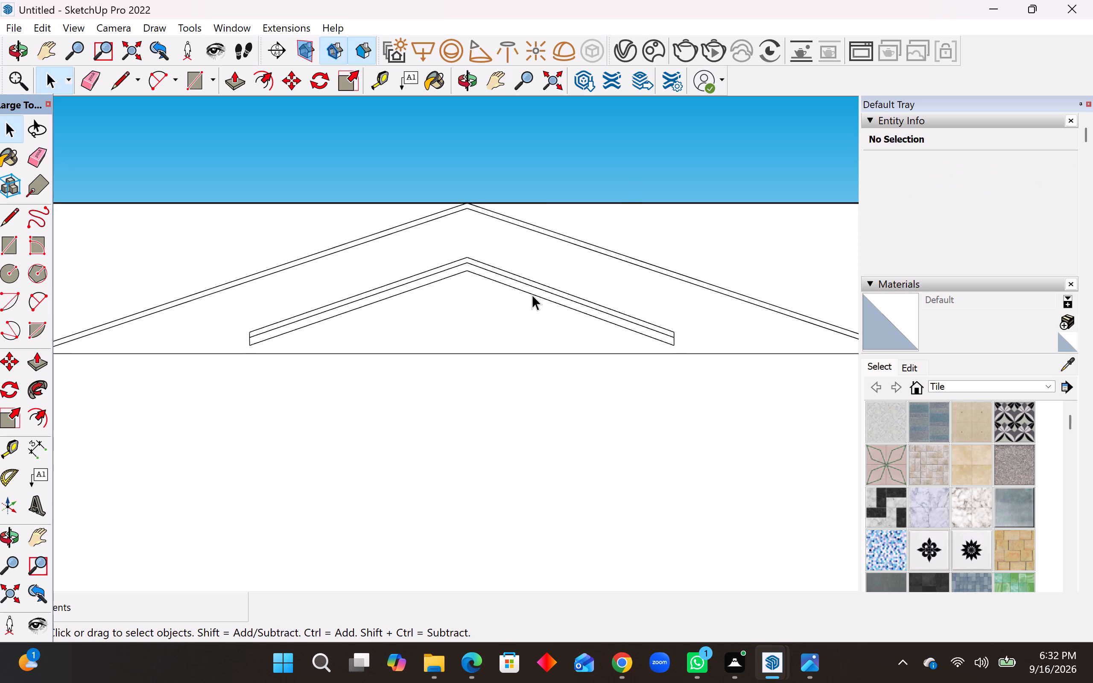
Move all ten edges of the small gable's 2" and 3" bands, including both band ends, down about 3 1/4" onto the large gable's horizontal base line.
left_click(532, 295)
left_click(535, 285, "ctrl")
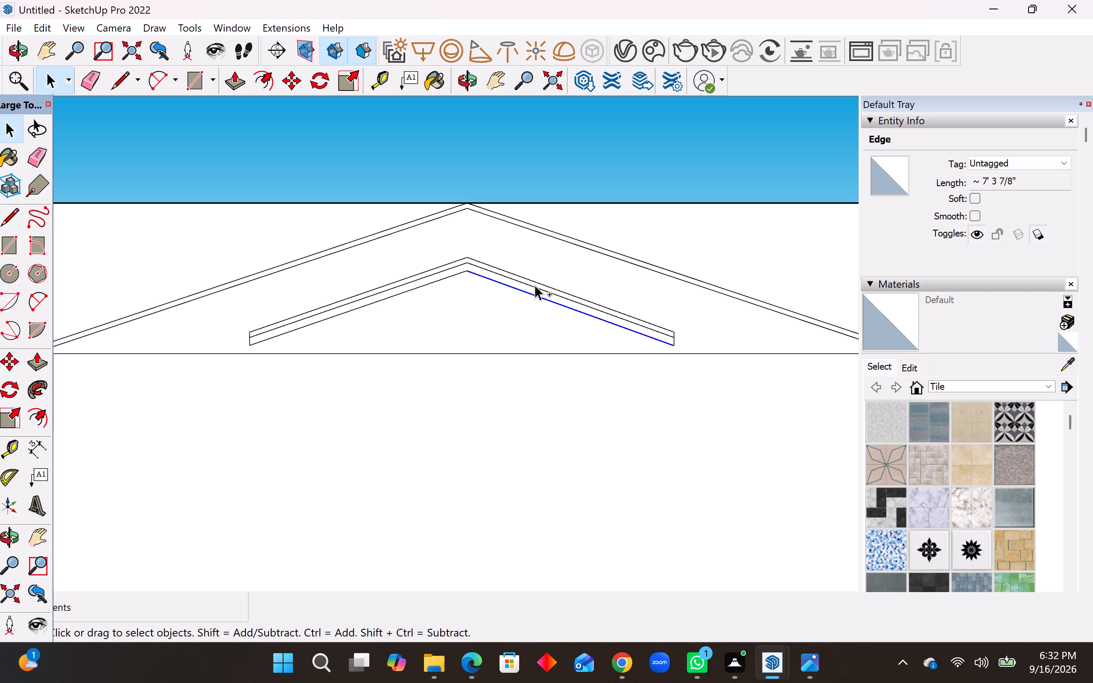
left_click(535, 282, "ctrl")
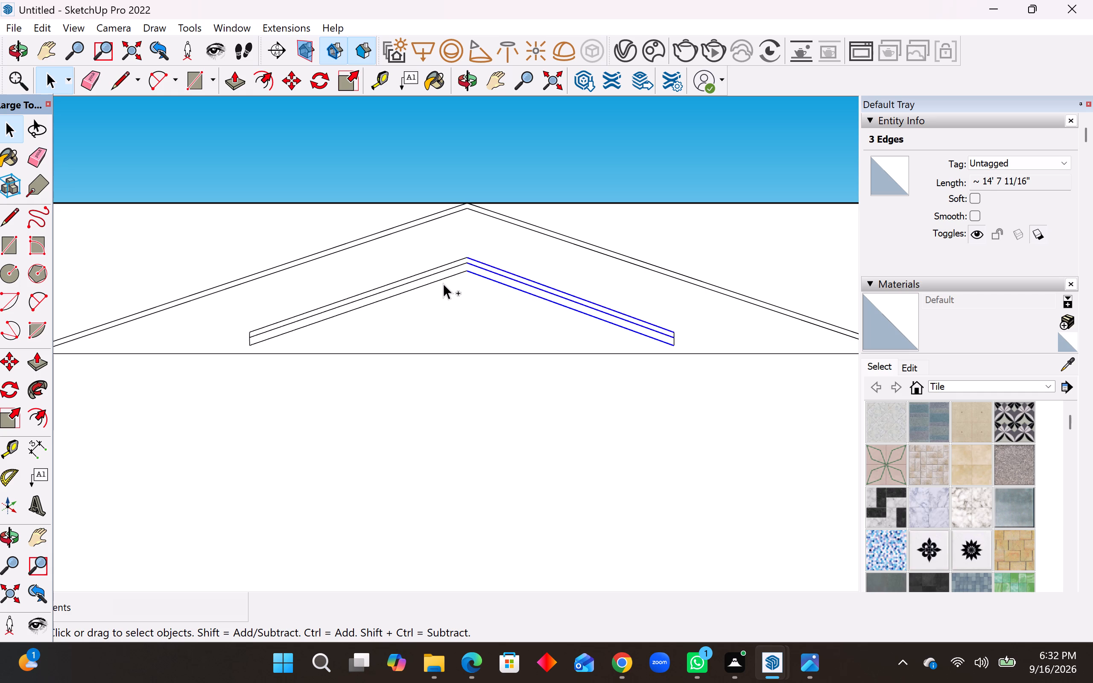
left_click(442, 278, "ctrl")
left_click(444, 269, "ctrl")
left_click(444, 265, "ctrl")
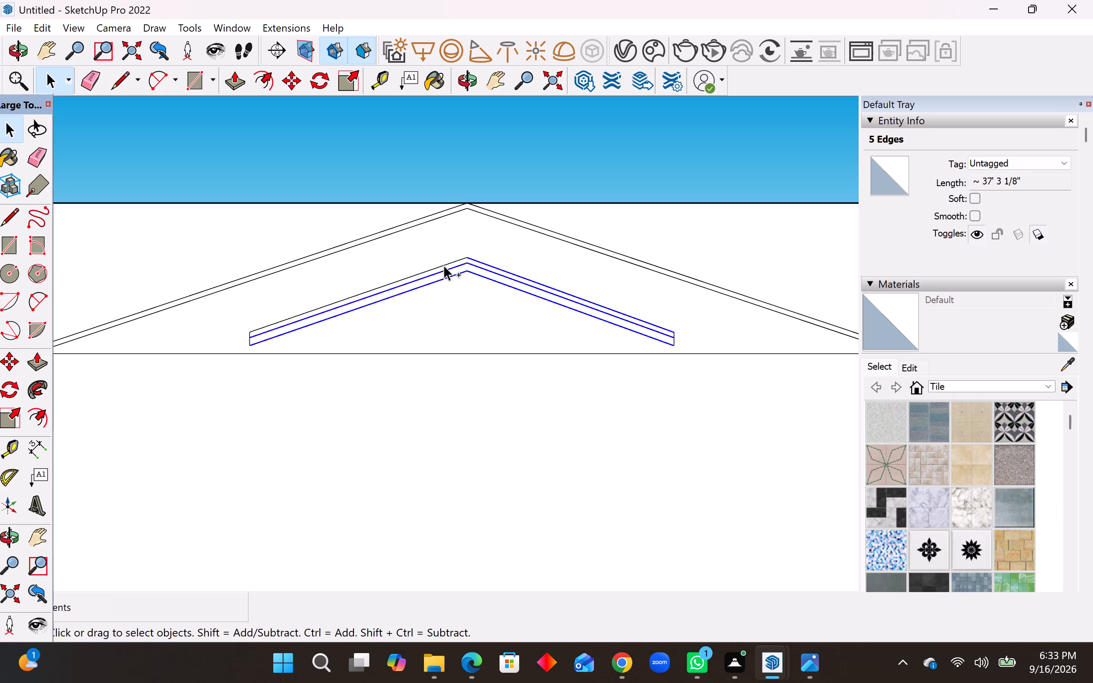
scroll(676, 340, "up", 3, "ctrl")
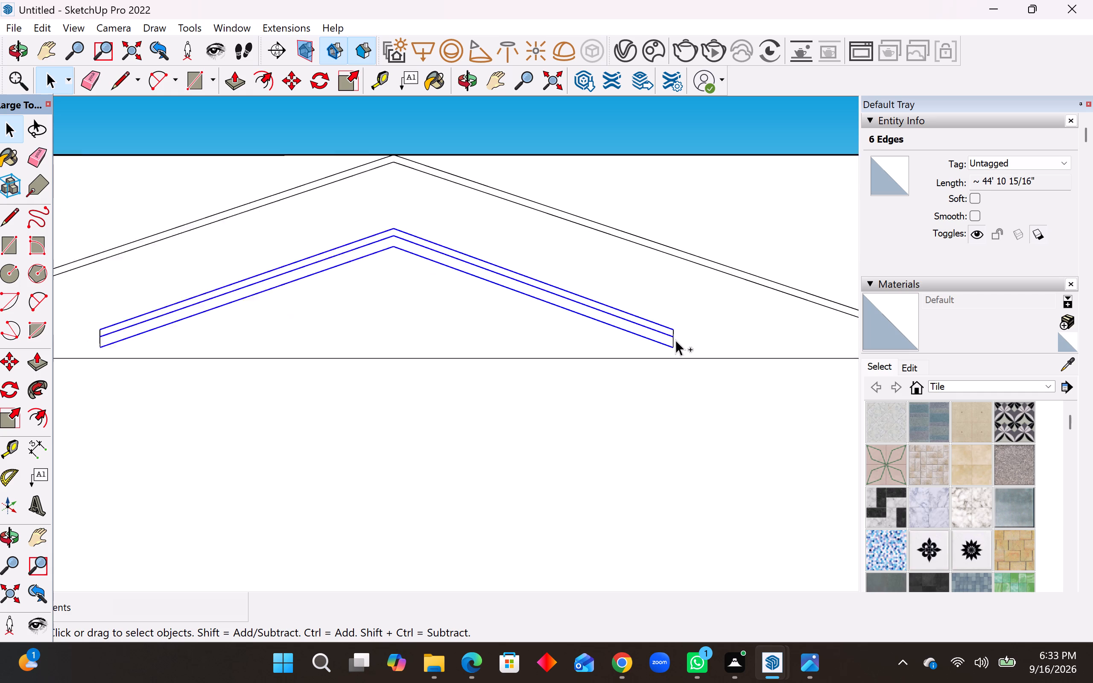
scroll(675, 340, "up", 4, "ctrl")
left_click(672, 339, "ctrl")
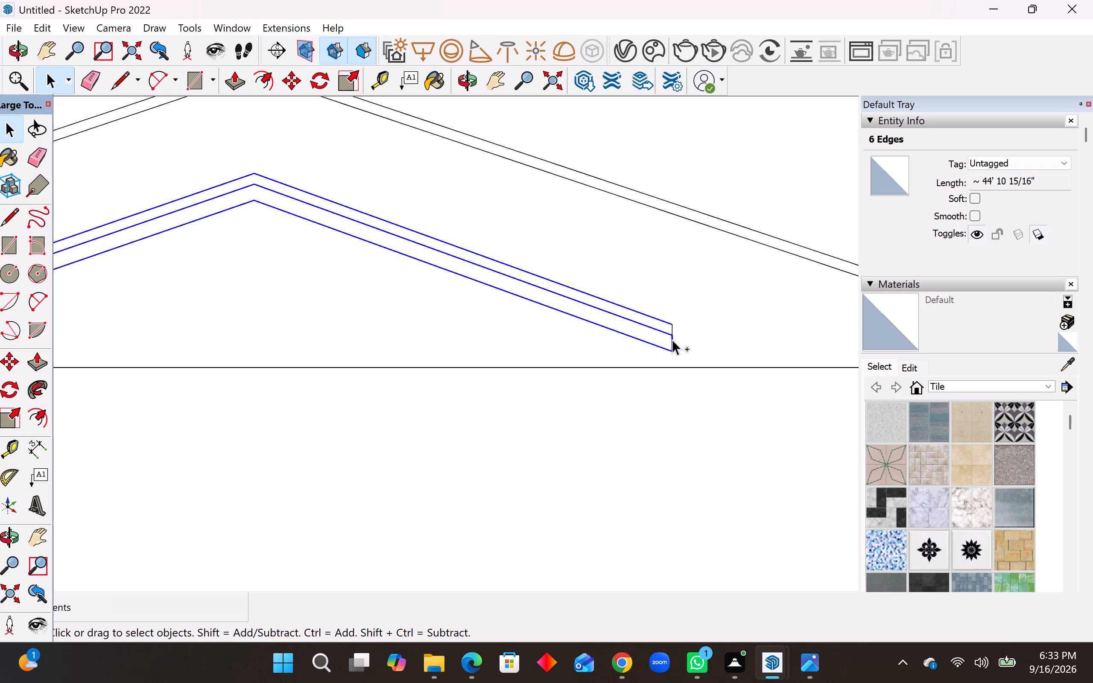
left_click(672, 329, "ctrl")
scroll(758, 329, "down", 4, "ctrl")
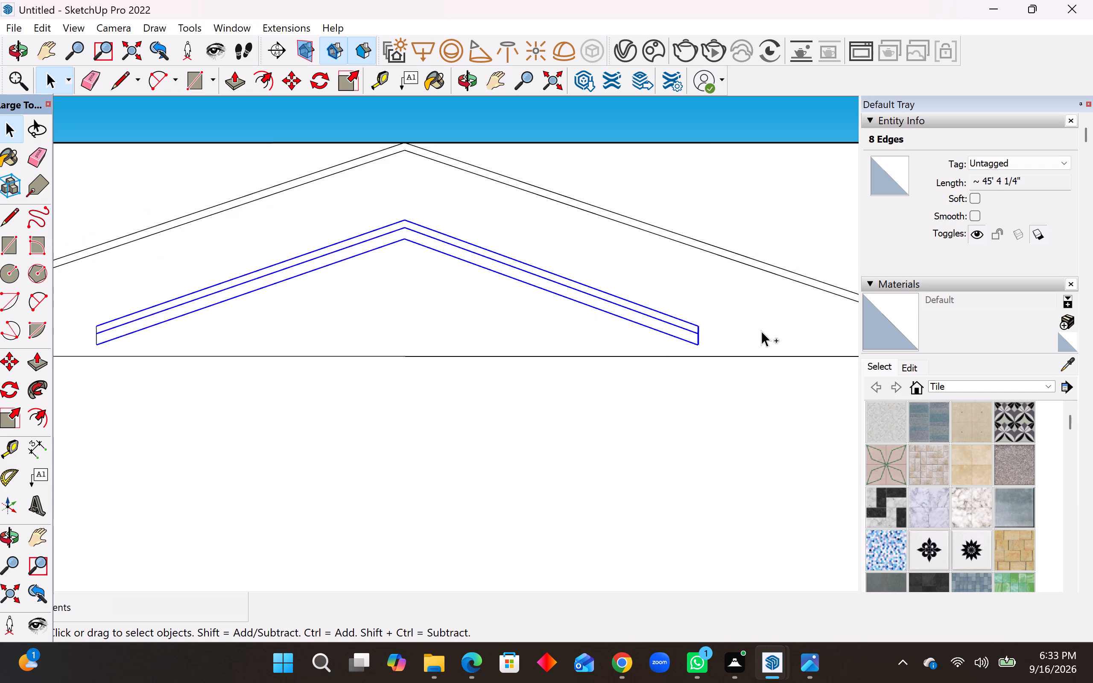
scroll(761, 331, "down", 2, "ctrl")
scroll(166, 346, "up", 7, "ctrl")
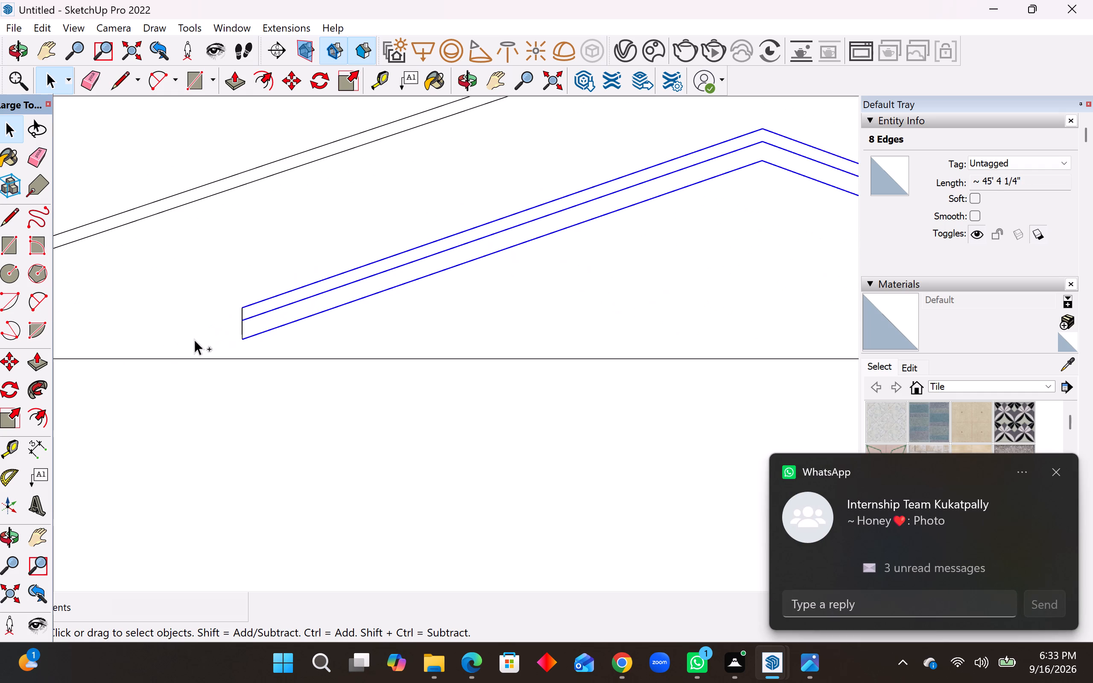
left_click(242, 328, "ctrl")
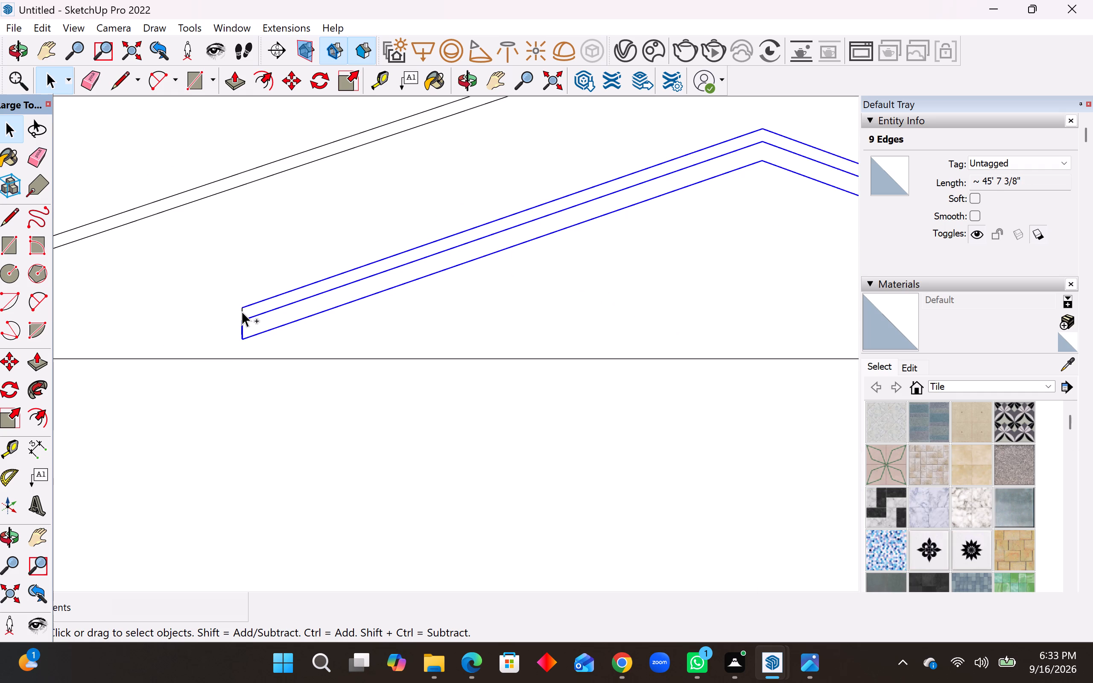
left_click(242, 311, "ctrl")
scroll(237, 330, "down", 3)
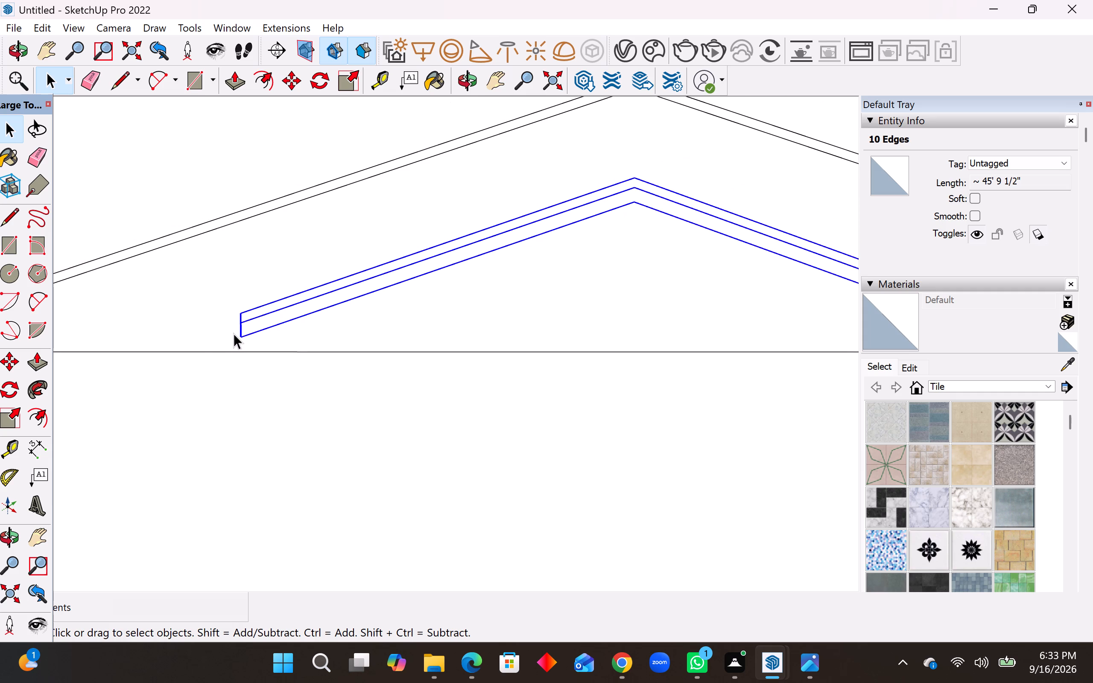
scroll(208, 352, "down", 4)
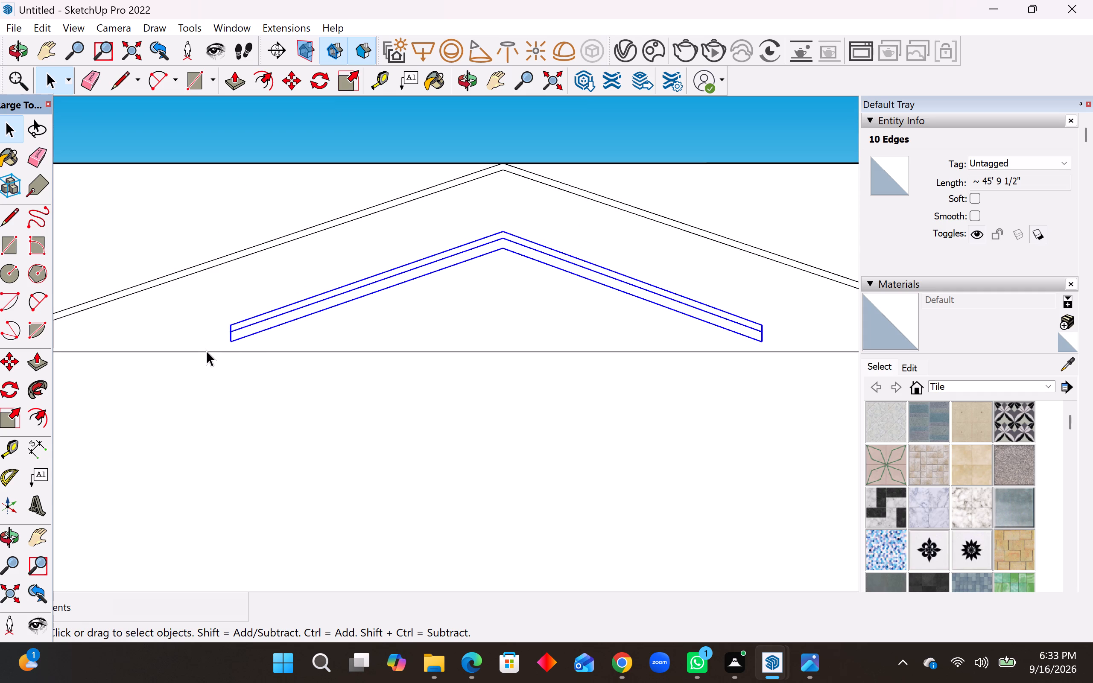
key("m")
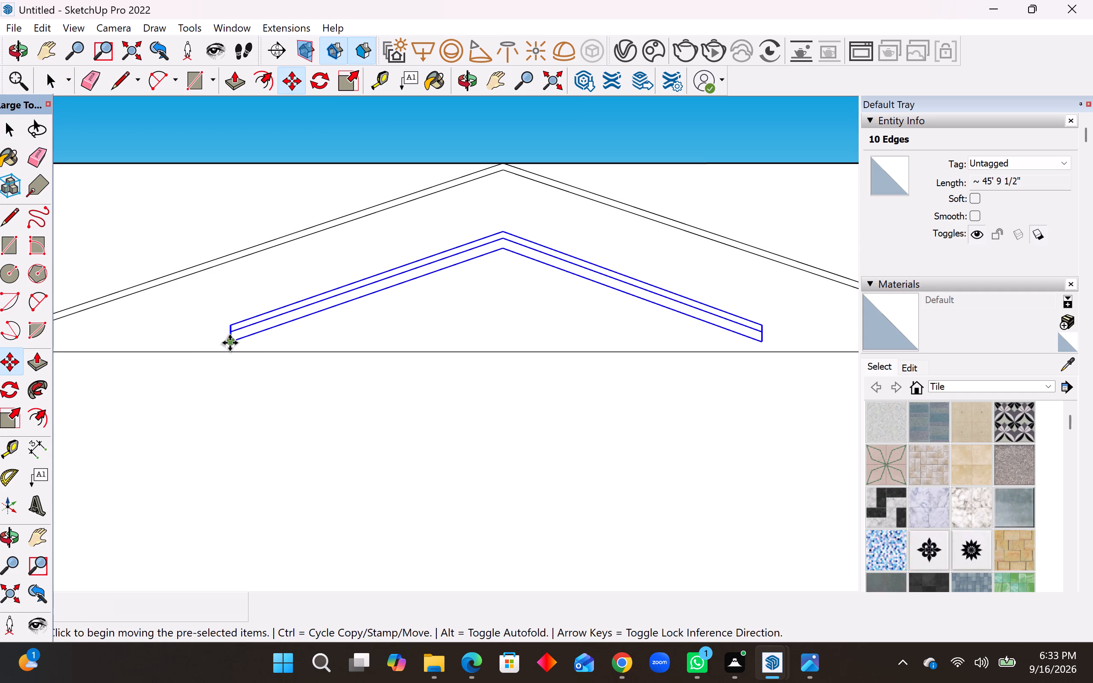
left_click(230, 343)
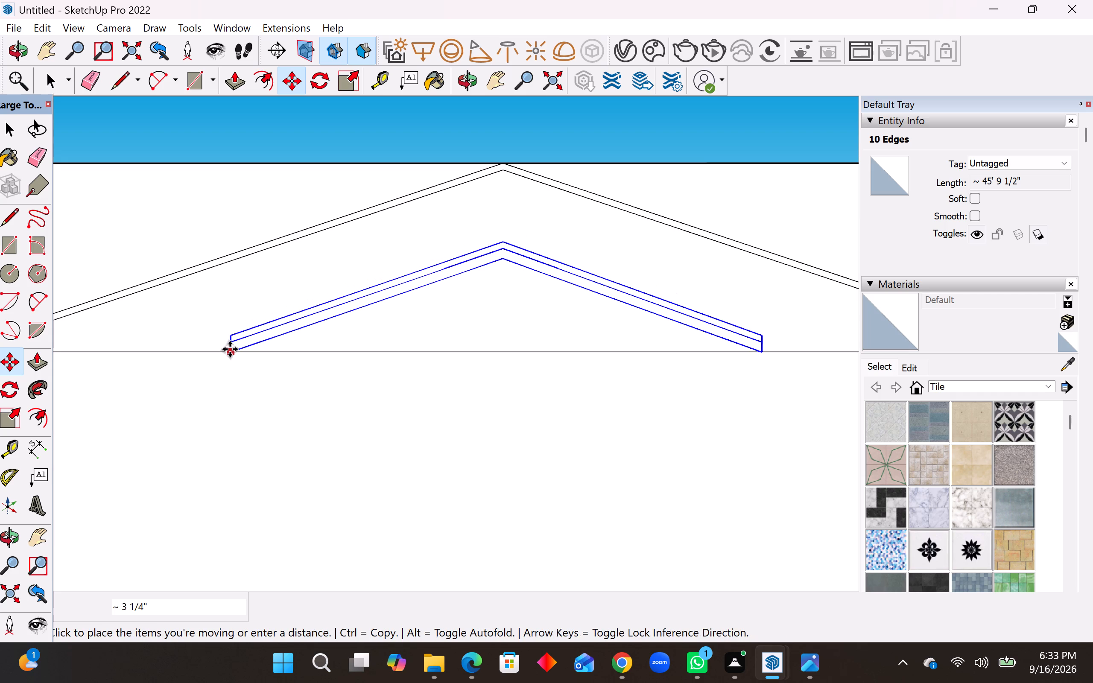
left_click(230, 349)
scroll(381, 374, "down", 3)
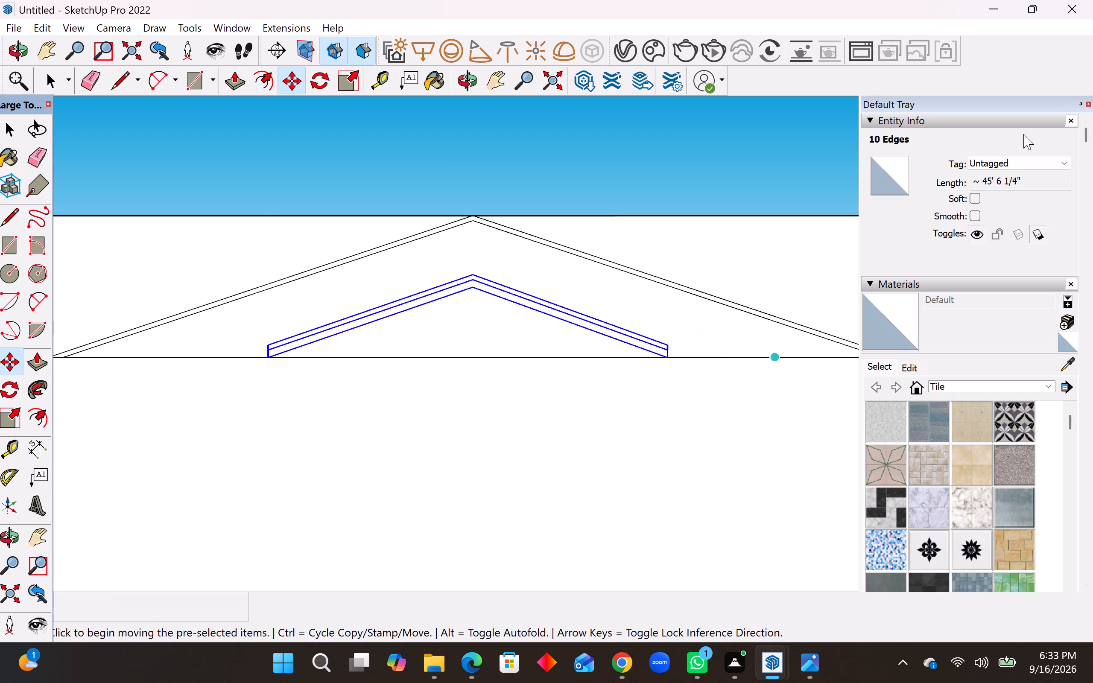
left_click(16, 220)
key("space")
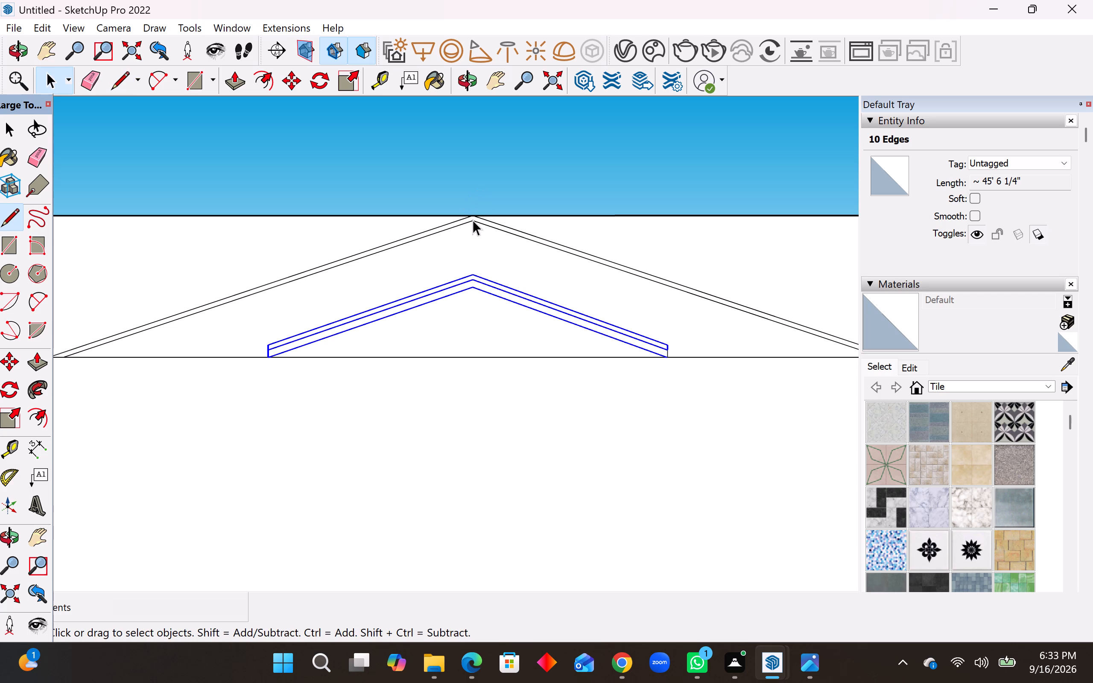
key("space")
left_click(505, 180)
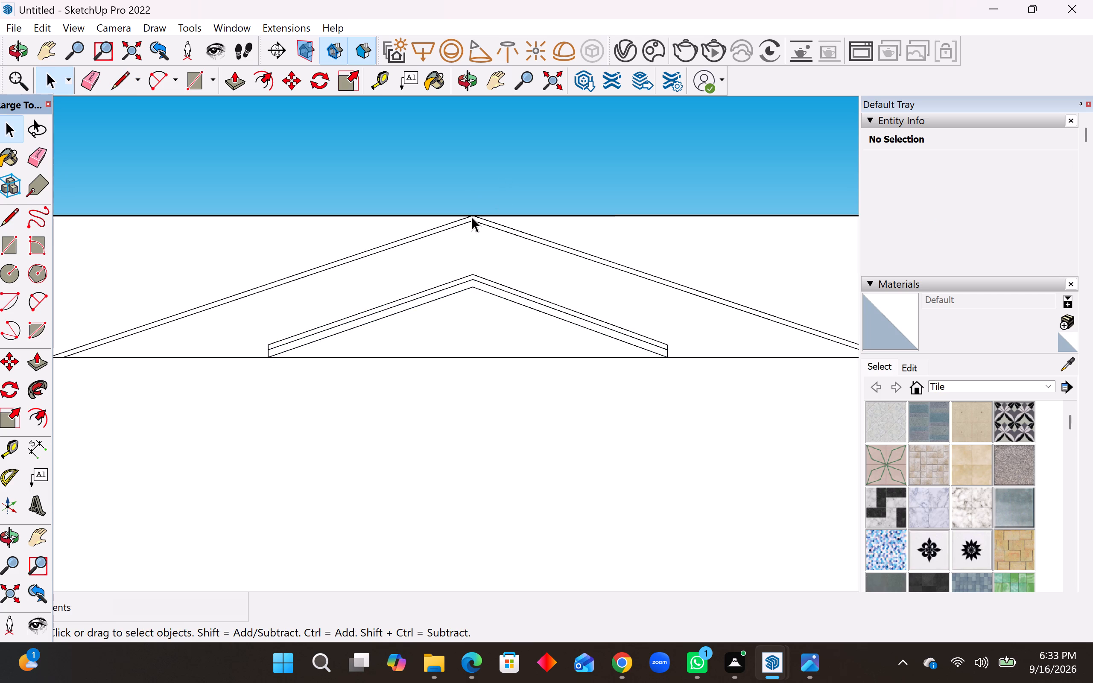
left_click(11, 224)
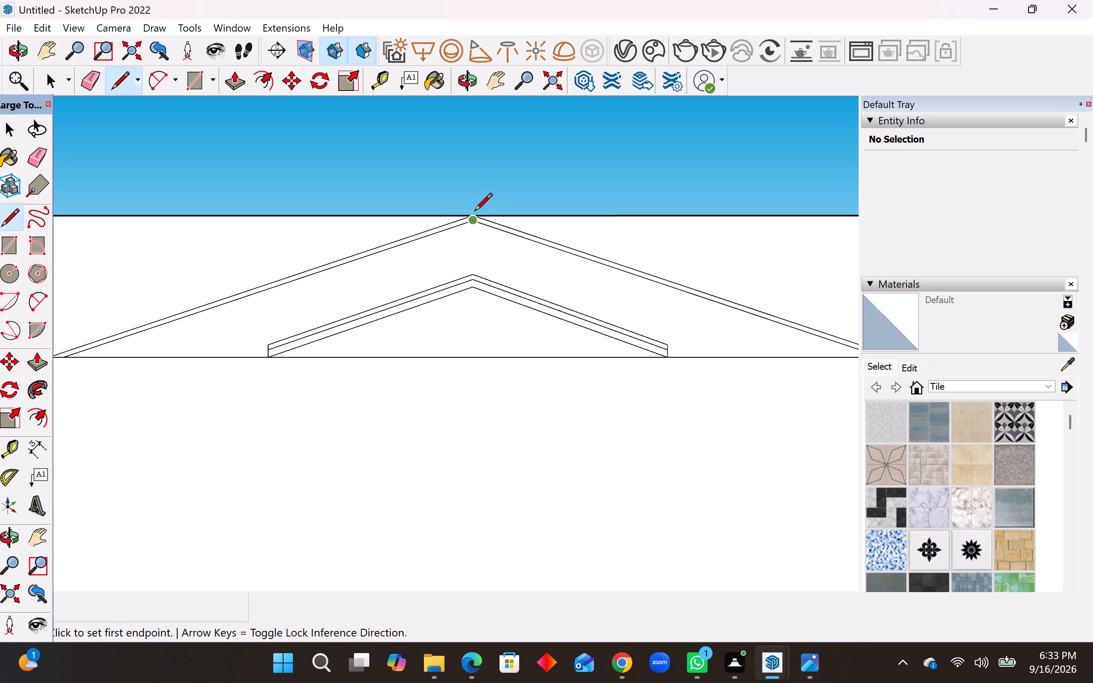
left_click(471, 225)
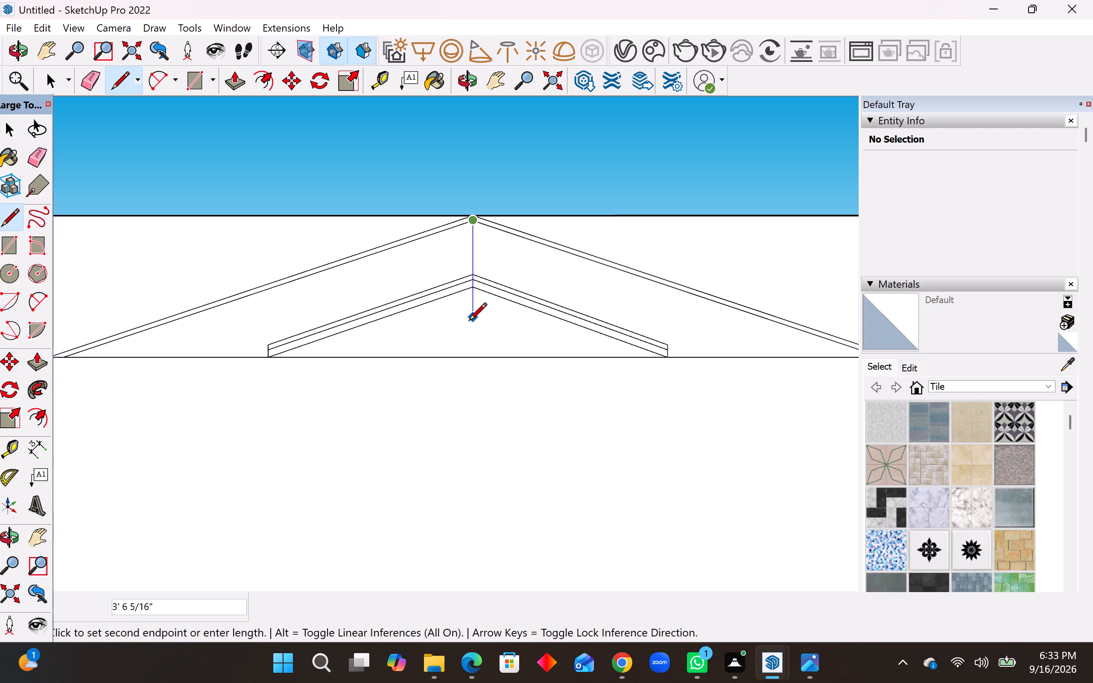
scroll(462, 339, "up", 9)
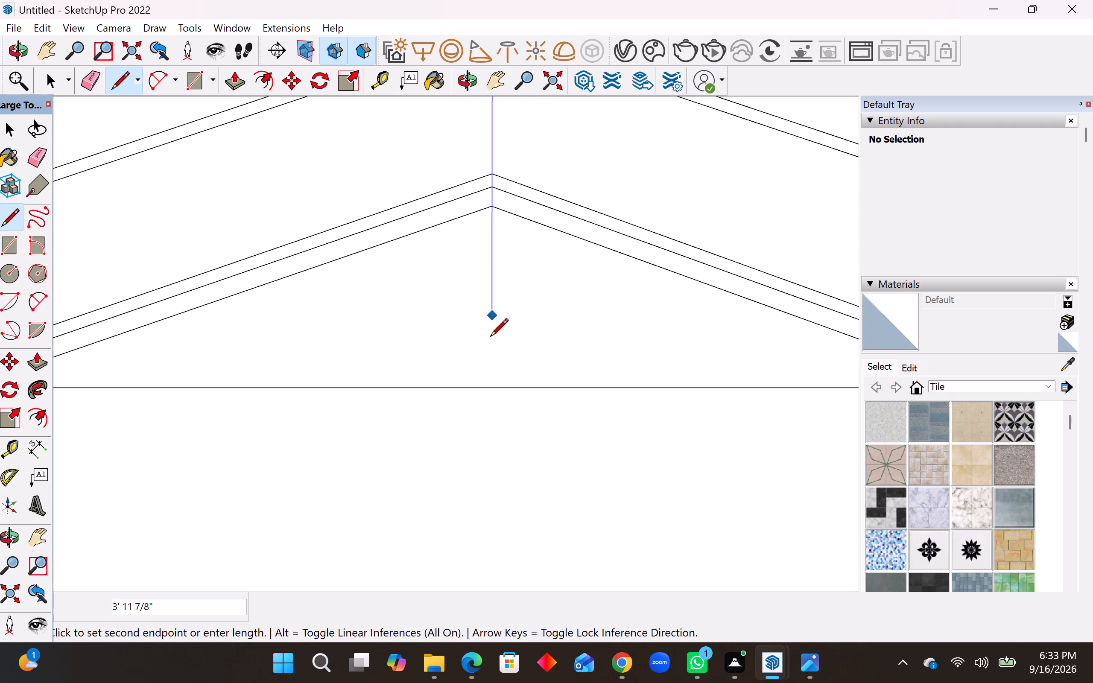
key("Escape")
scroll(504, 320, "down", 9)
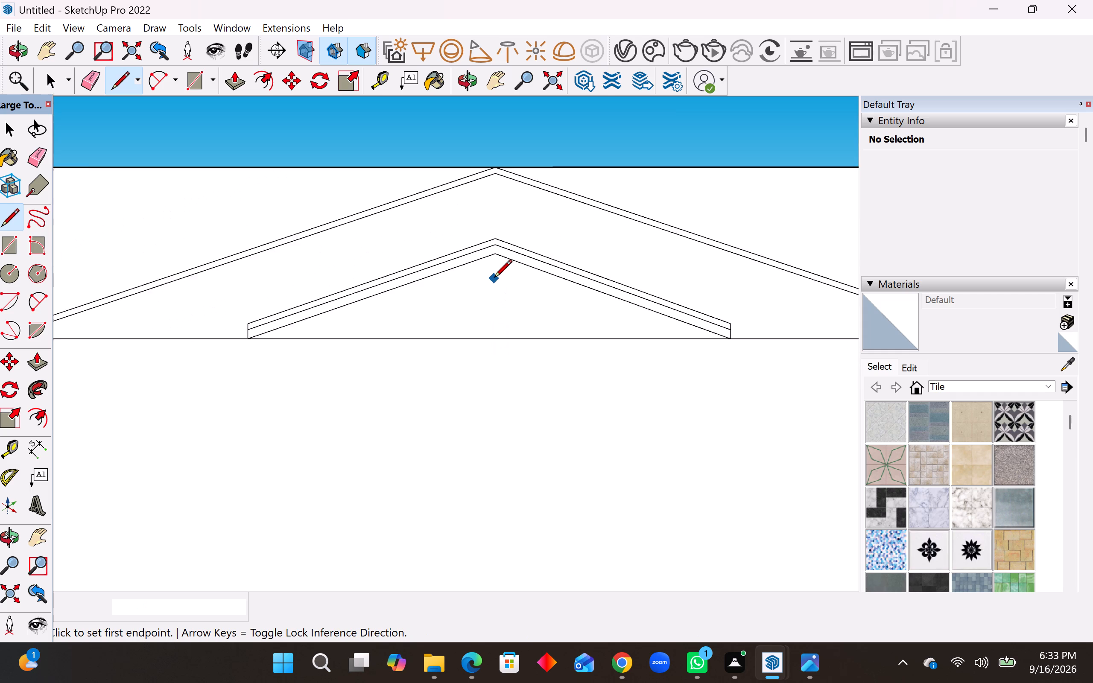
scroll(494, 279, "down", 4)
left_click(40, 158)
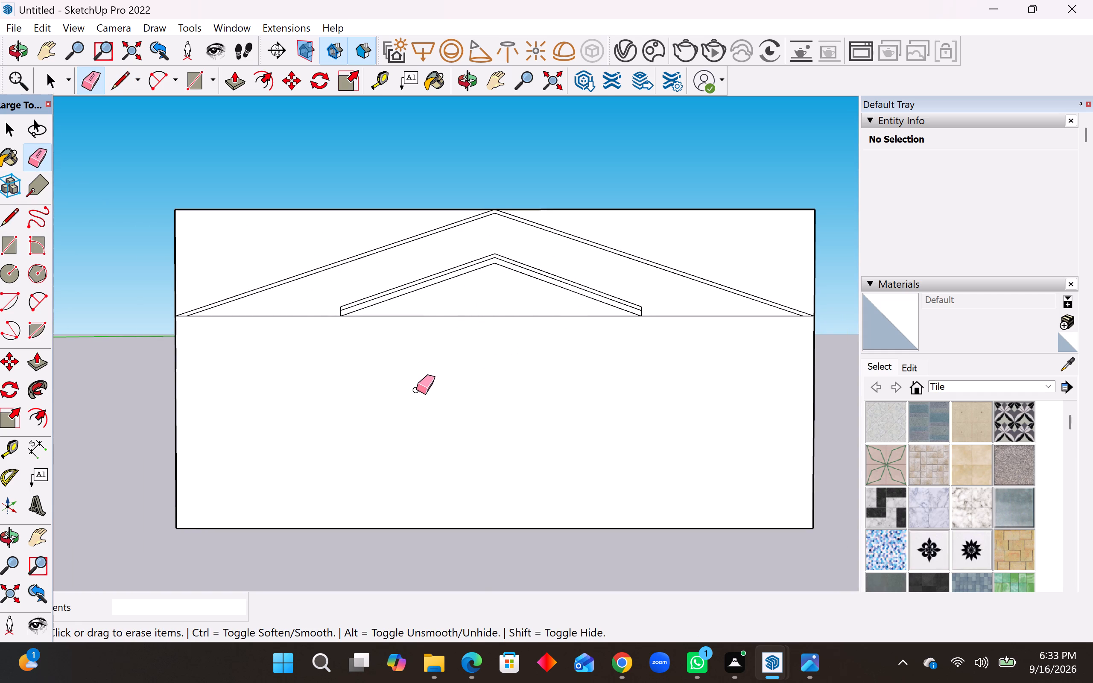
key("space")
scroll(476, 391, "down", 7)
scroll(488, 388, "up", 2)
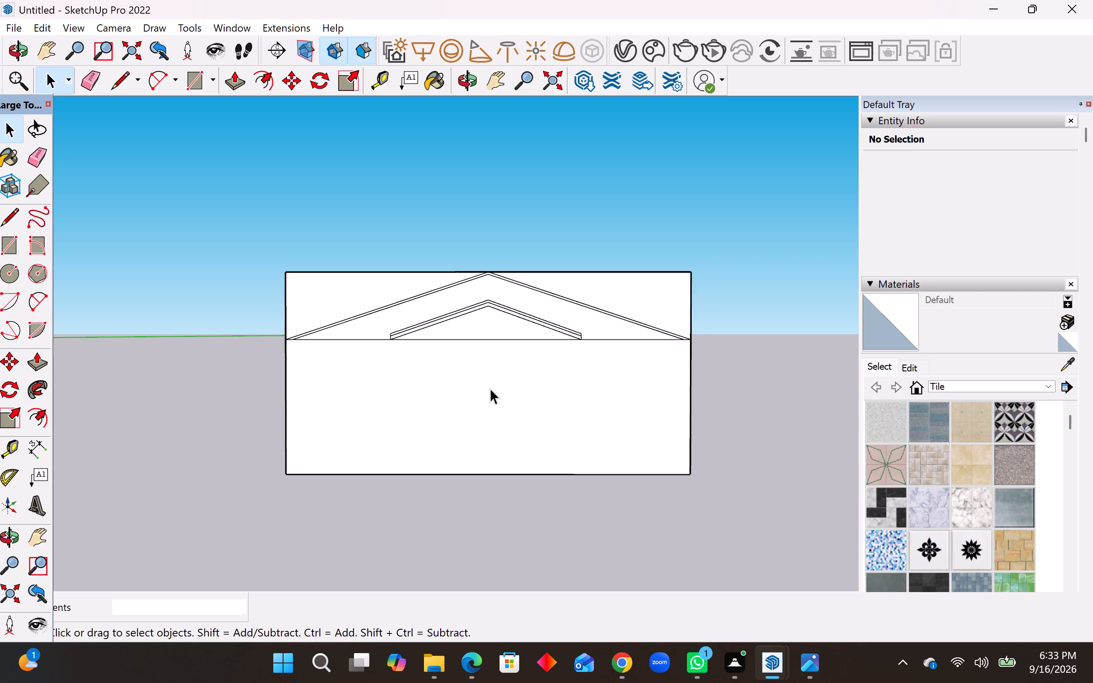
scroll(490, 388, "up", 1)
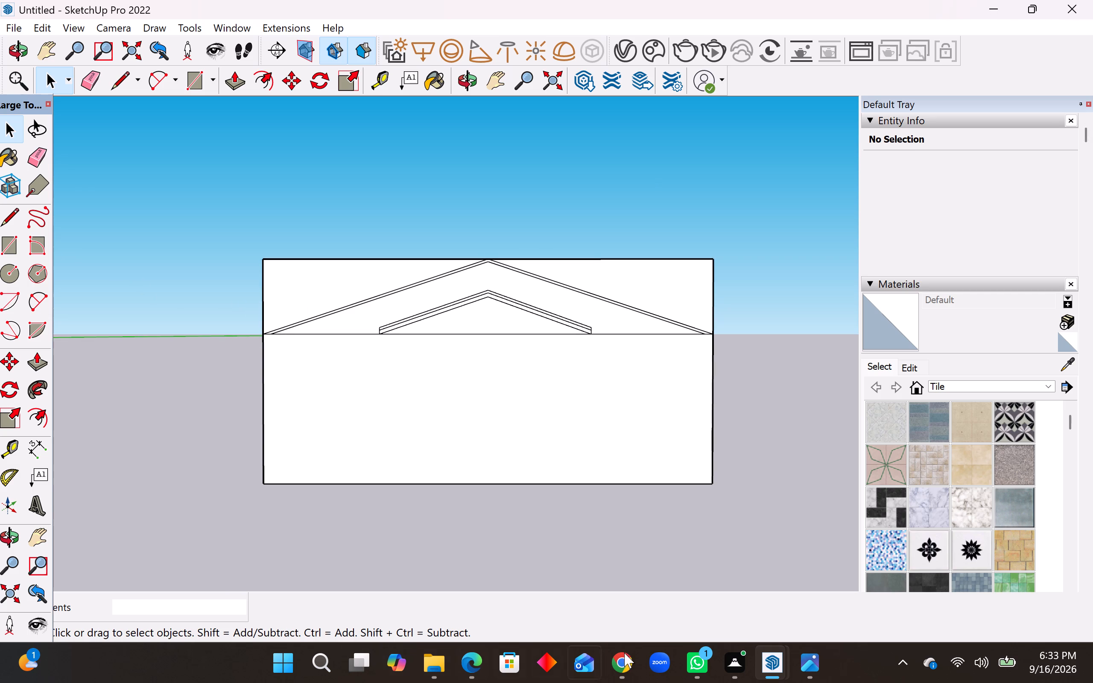
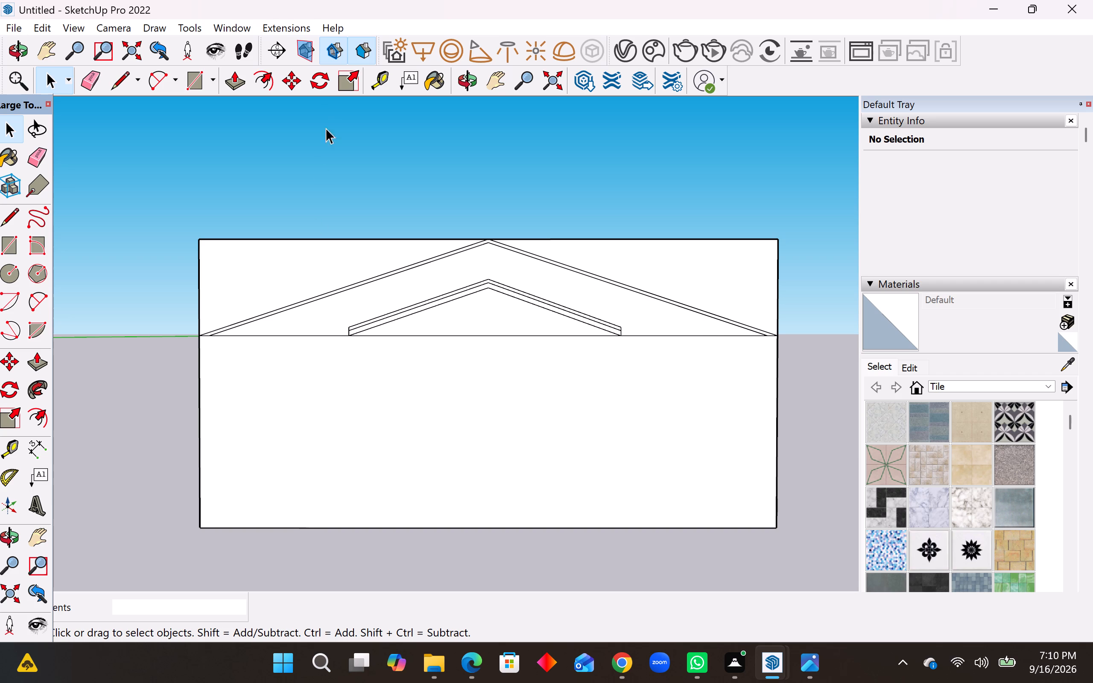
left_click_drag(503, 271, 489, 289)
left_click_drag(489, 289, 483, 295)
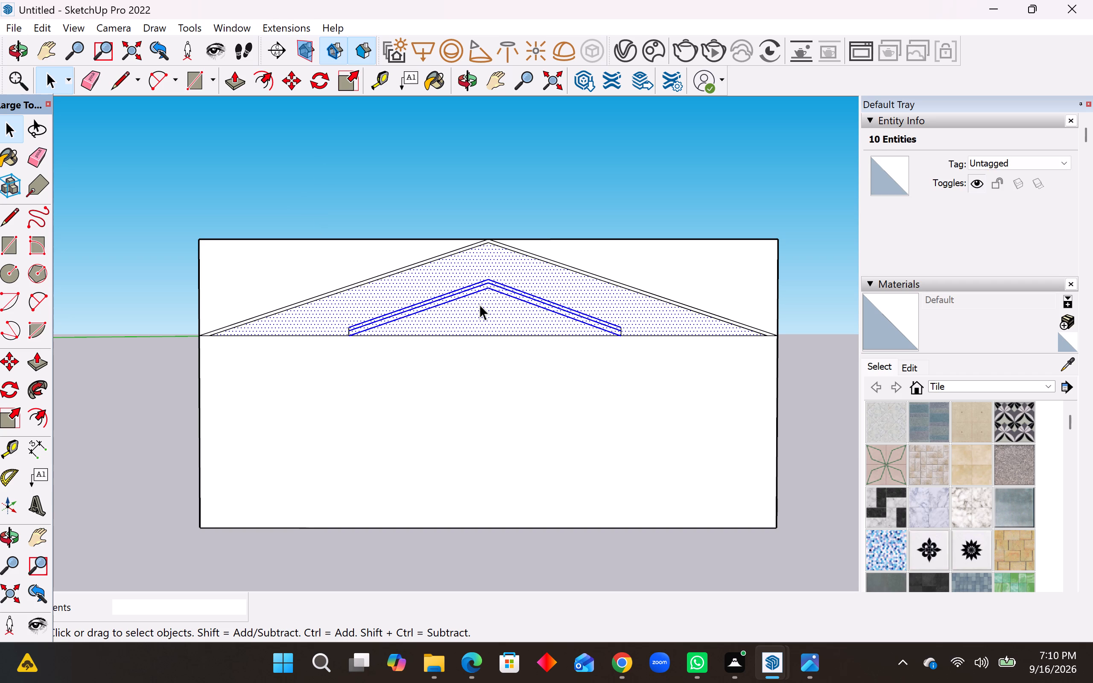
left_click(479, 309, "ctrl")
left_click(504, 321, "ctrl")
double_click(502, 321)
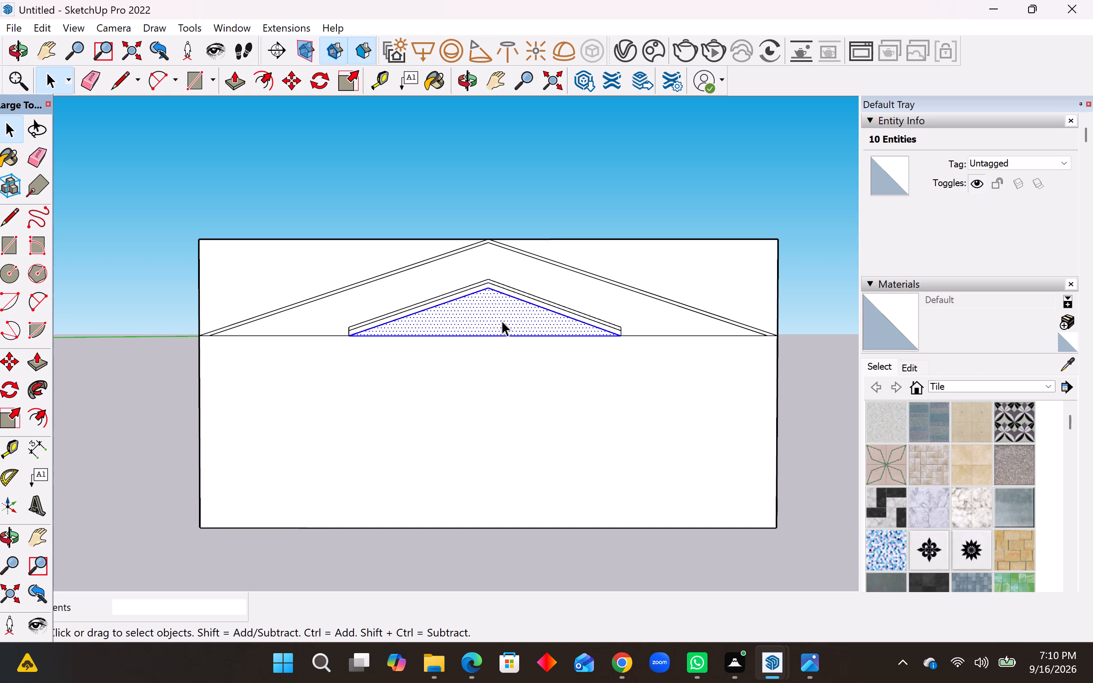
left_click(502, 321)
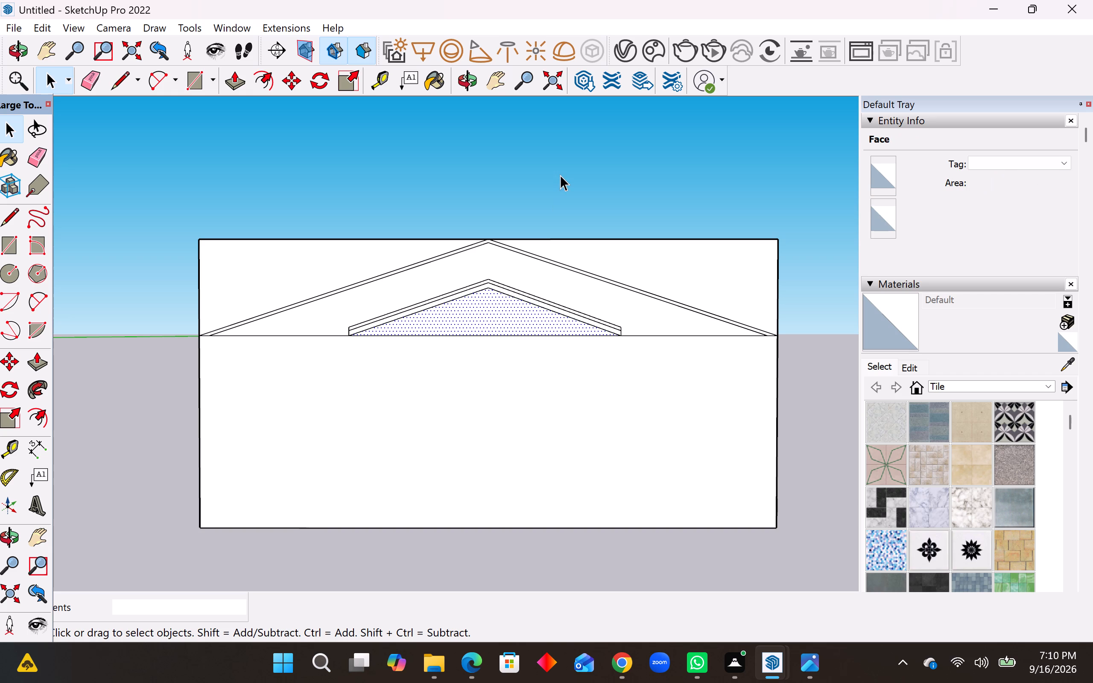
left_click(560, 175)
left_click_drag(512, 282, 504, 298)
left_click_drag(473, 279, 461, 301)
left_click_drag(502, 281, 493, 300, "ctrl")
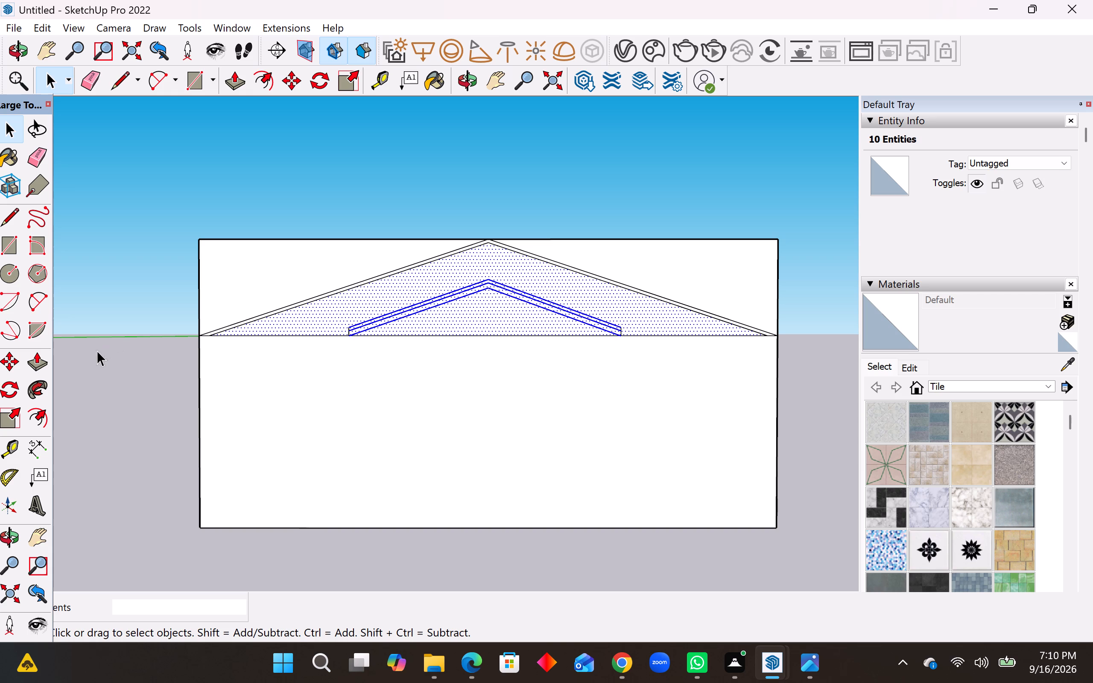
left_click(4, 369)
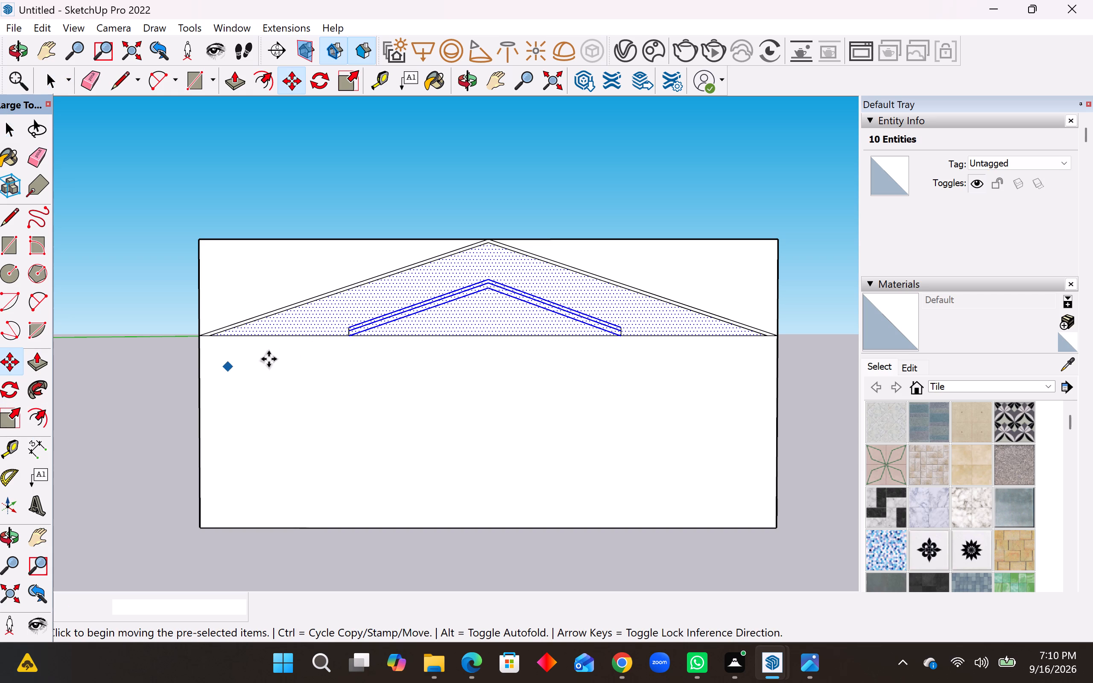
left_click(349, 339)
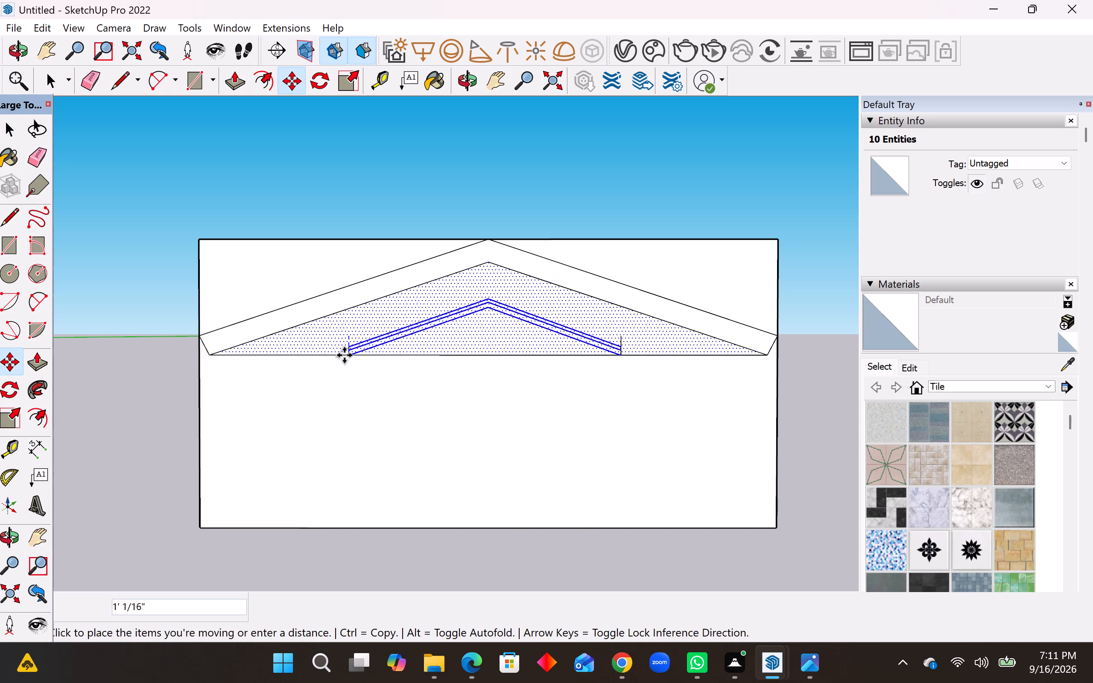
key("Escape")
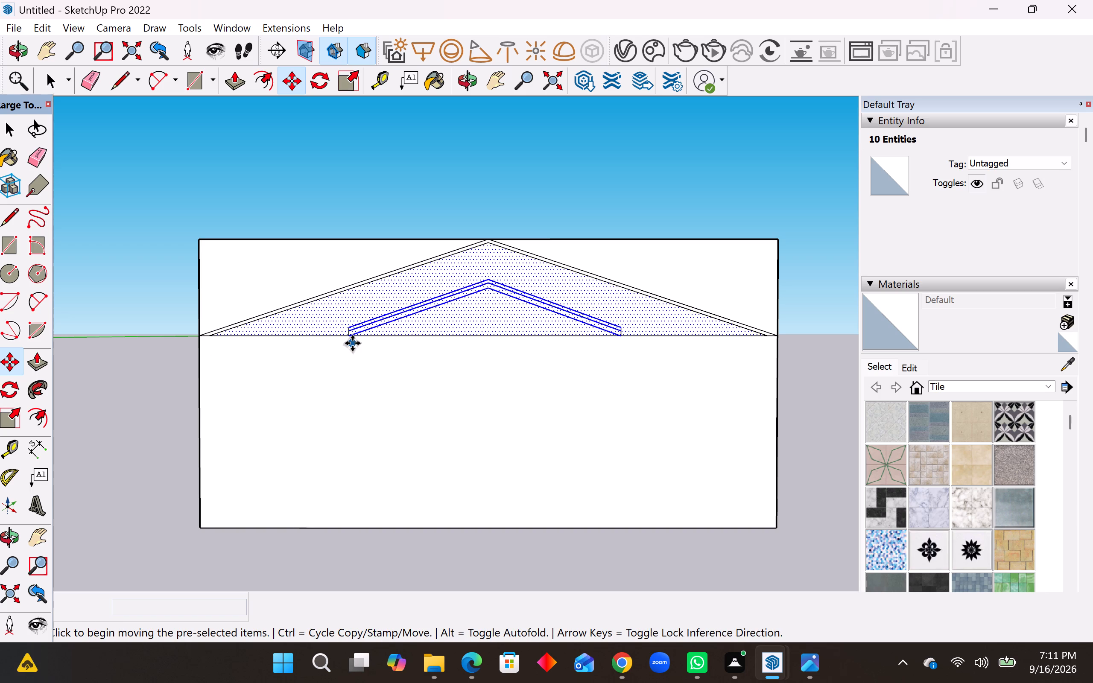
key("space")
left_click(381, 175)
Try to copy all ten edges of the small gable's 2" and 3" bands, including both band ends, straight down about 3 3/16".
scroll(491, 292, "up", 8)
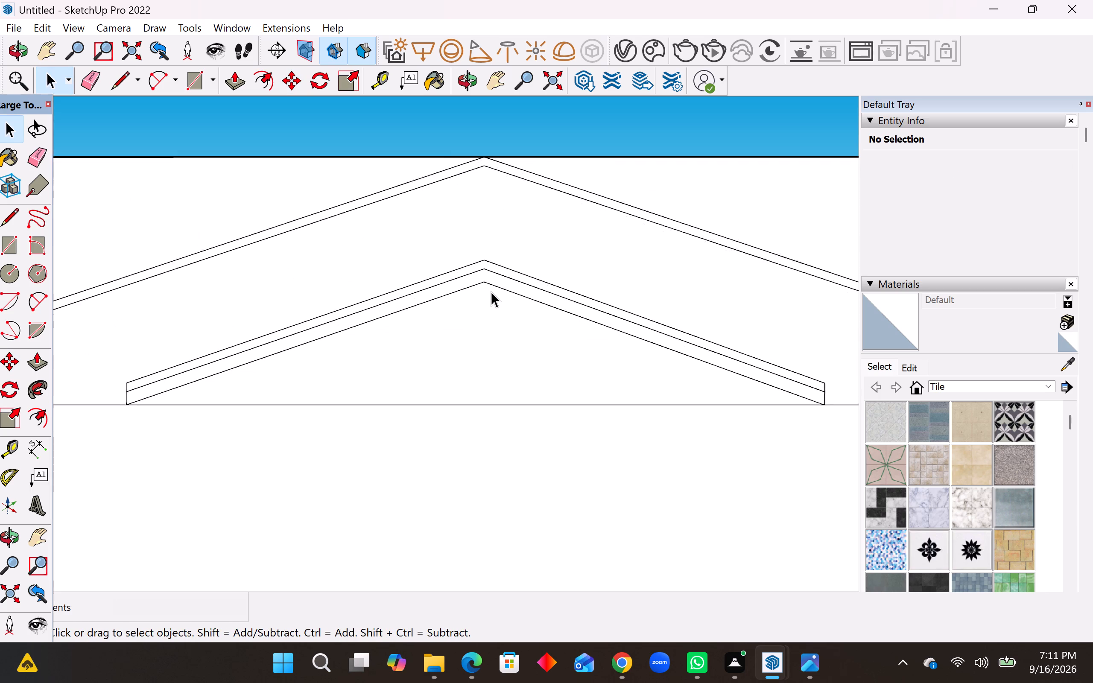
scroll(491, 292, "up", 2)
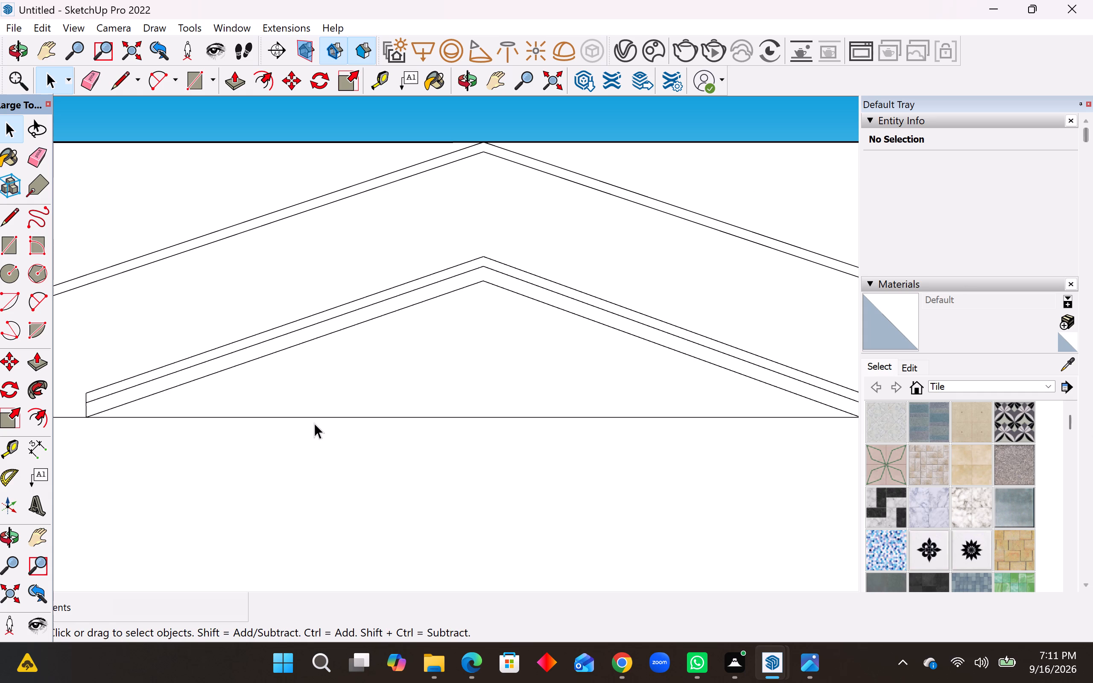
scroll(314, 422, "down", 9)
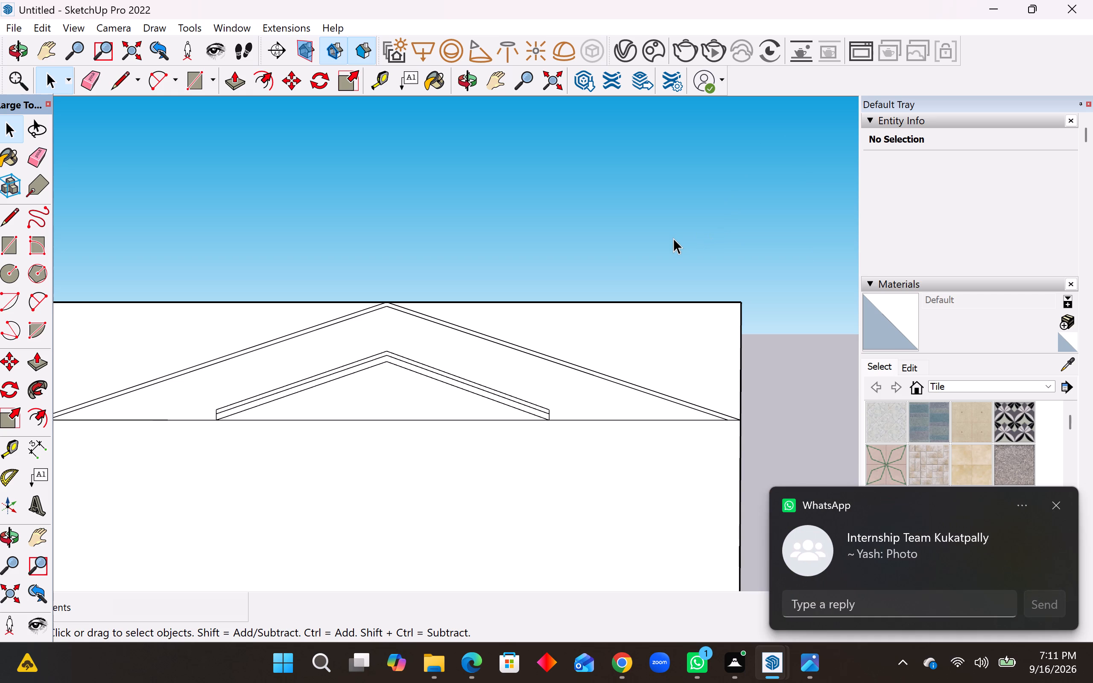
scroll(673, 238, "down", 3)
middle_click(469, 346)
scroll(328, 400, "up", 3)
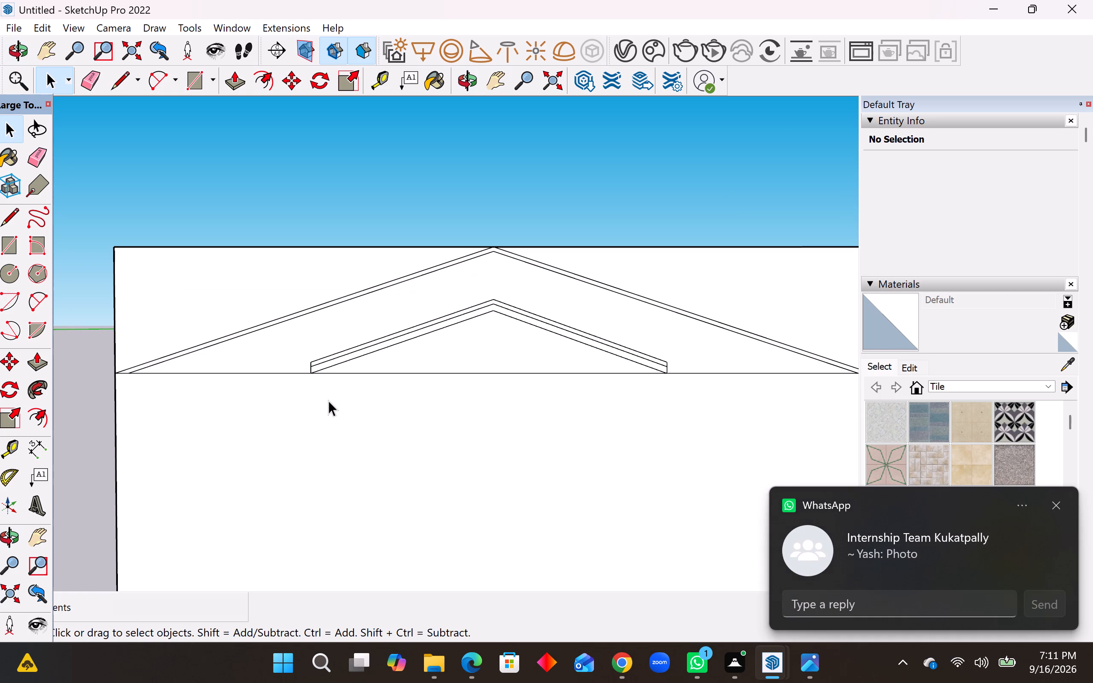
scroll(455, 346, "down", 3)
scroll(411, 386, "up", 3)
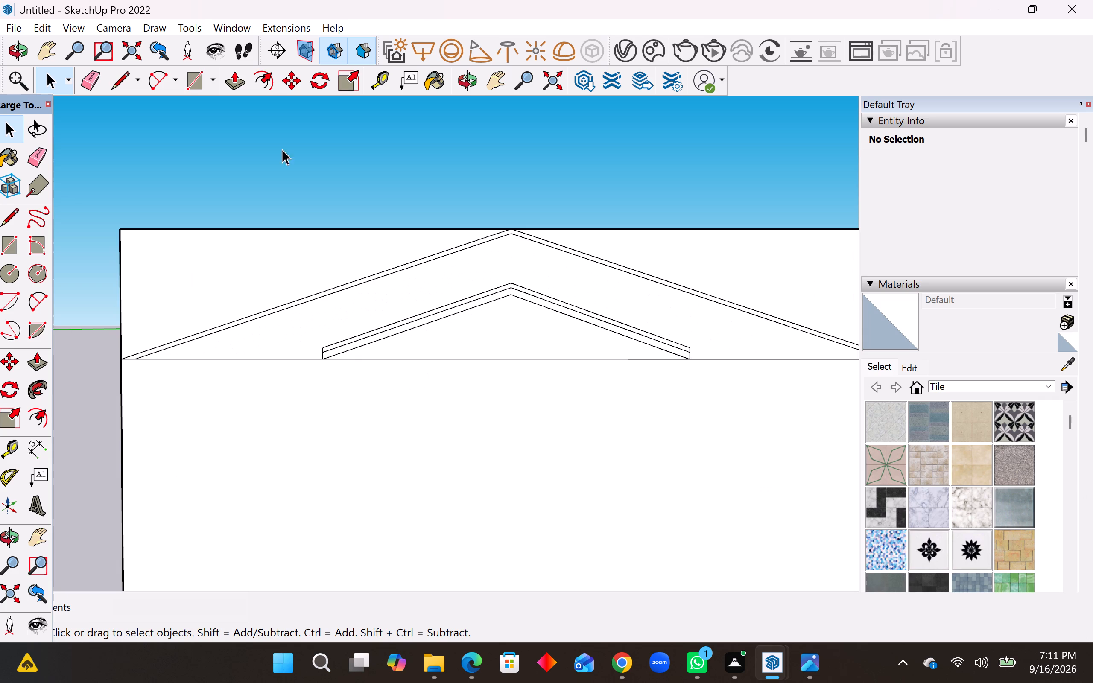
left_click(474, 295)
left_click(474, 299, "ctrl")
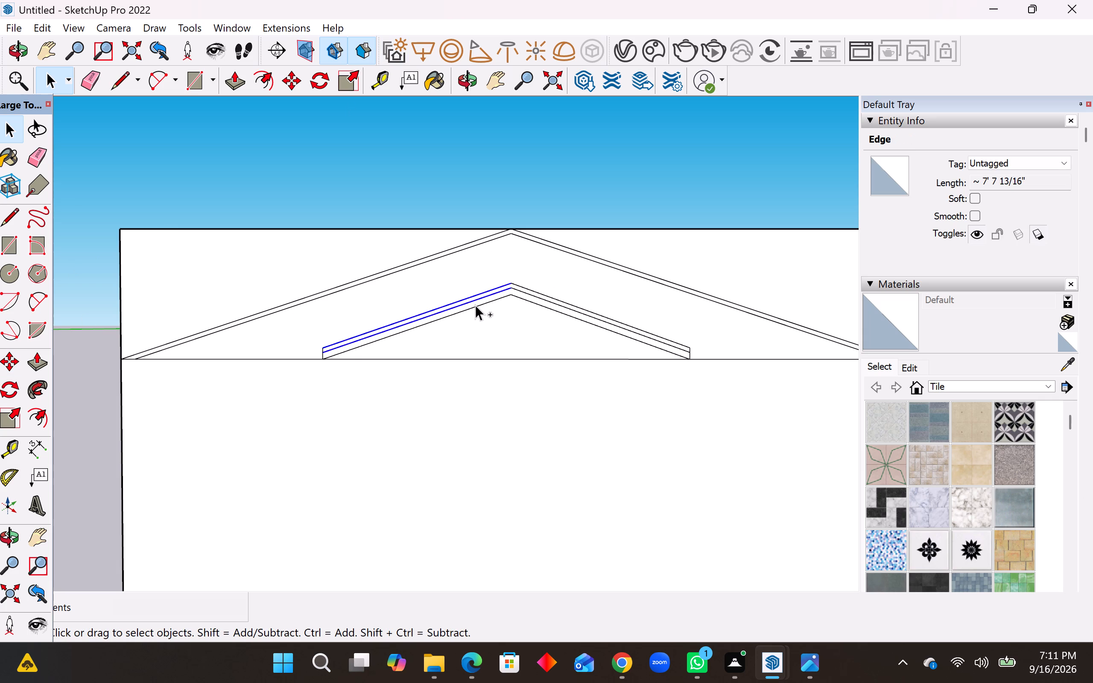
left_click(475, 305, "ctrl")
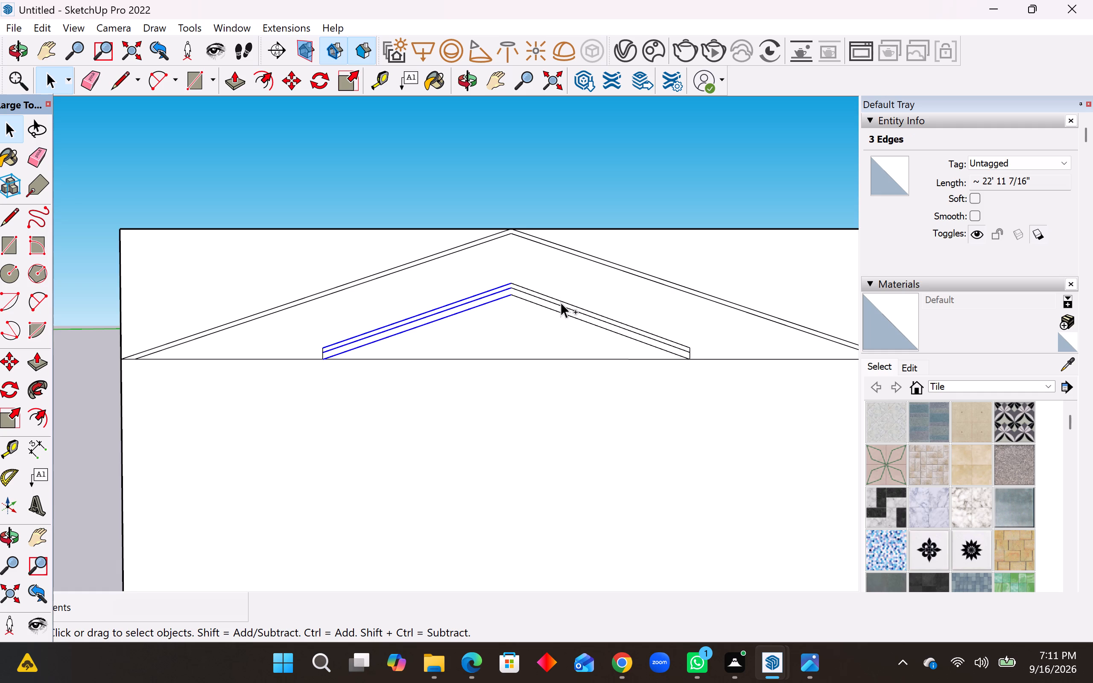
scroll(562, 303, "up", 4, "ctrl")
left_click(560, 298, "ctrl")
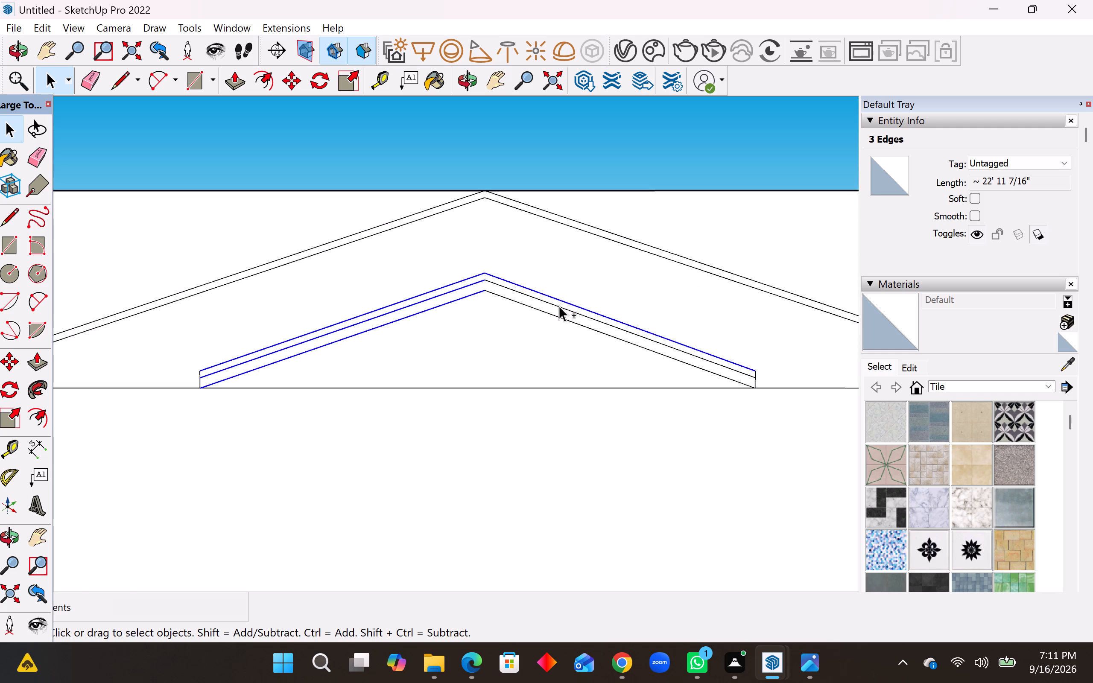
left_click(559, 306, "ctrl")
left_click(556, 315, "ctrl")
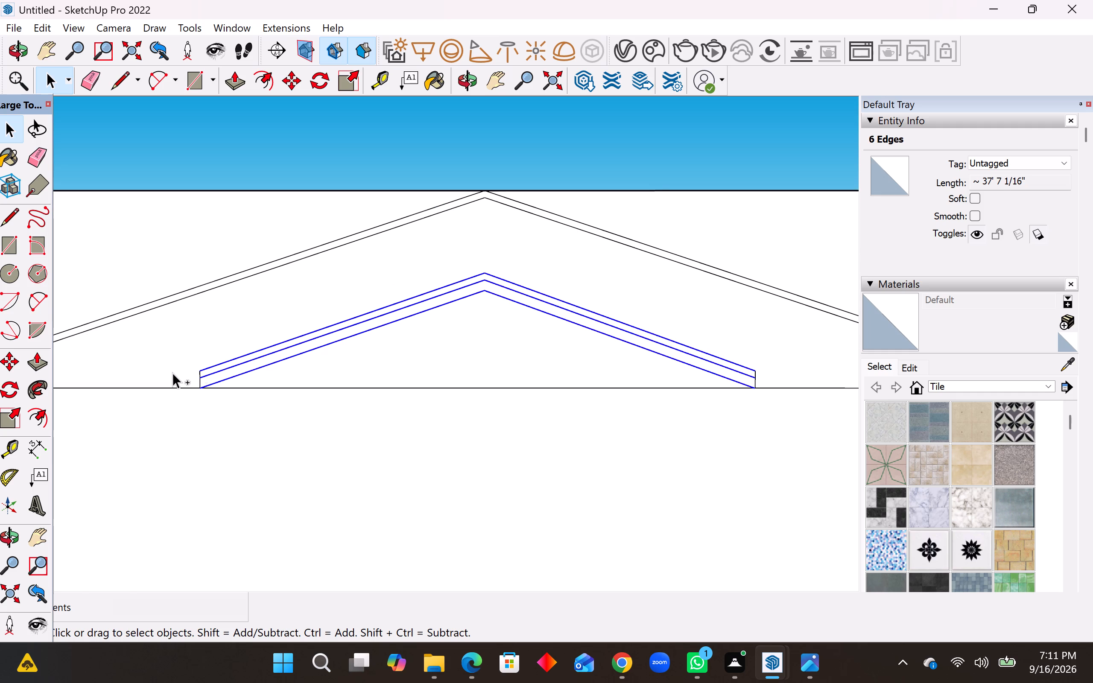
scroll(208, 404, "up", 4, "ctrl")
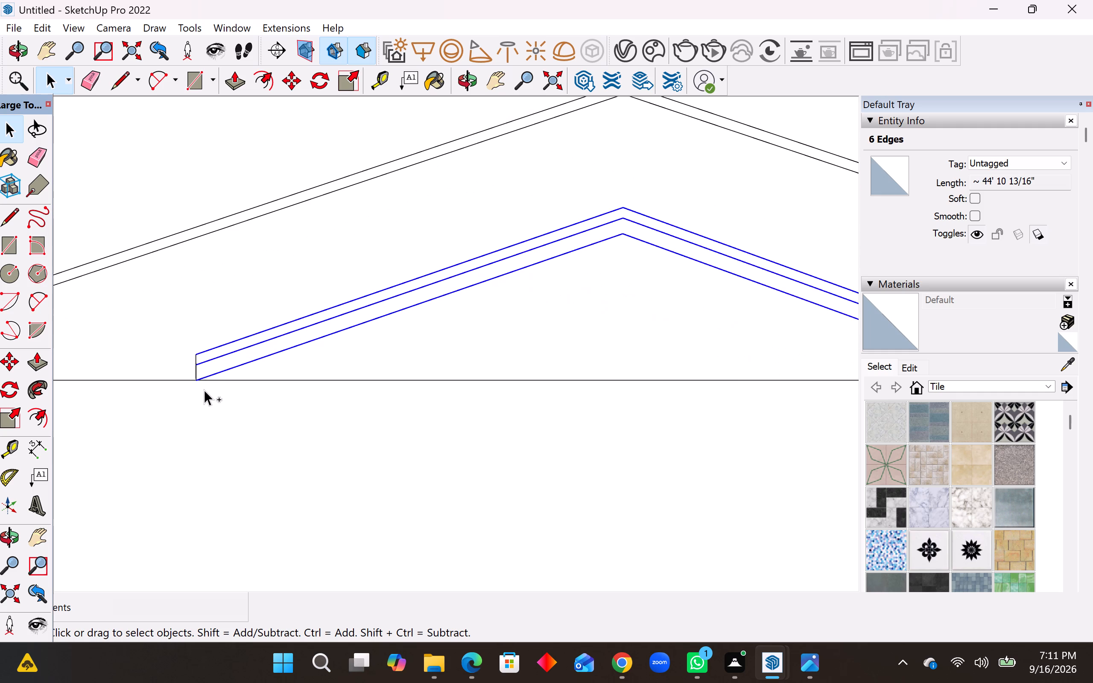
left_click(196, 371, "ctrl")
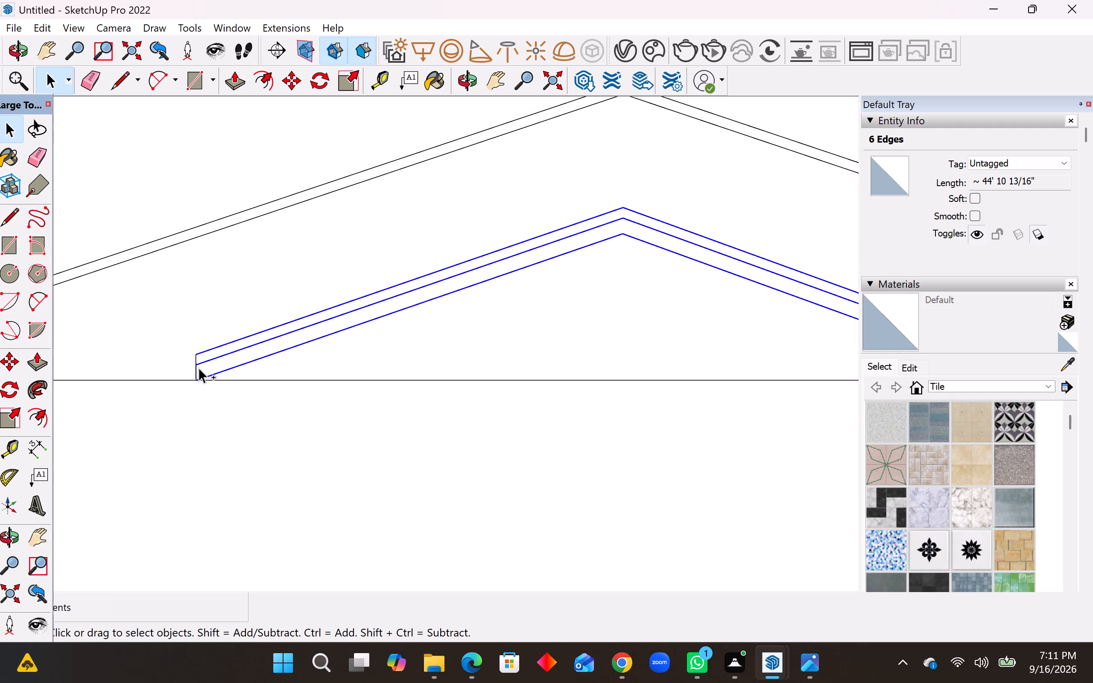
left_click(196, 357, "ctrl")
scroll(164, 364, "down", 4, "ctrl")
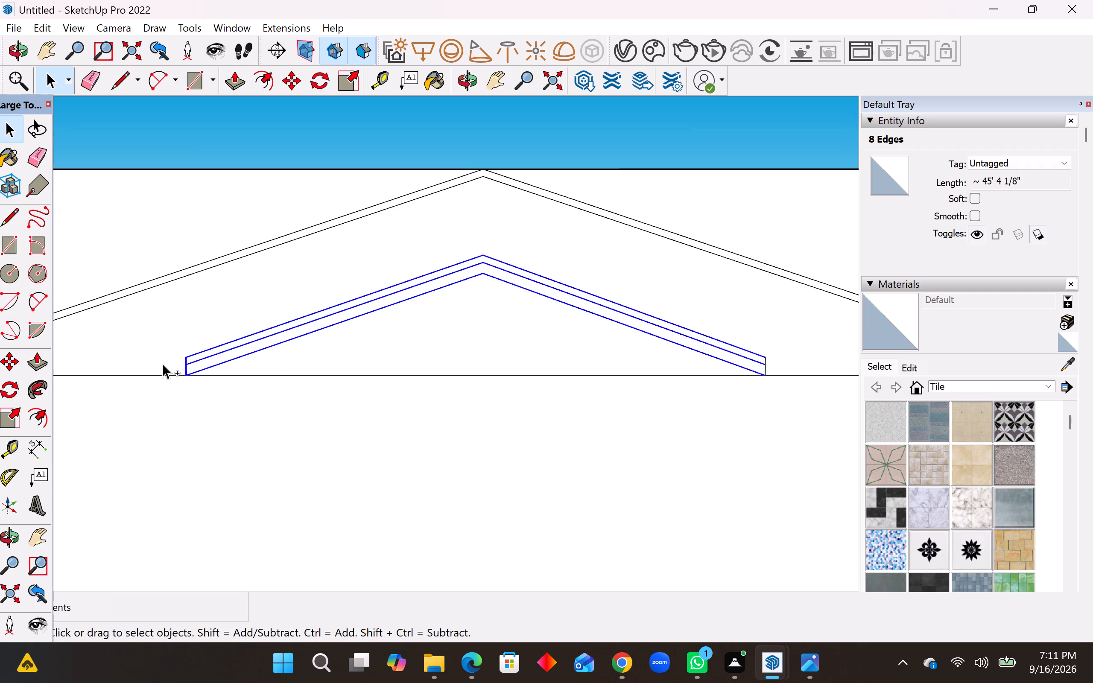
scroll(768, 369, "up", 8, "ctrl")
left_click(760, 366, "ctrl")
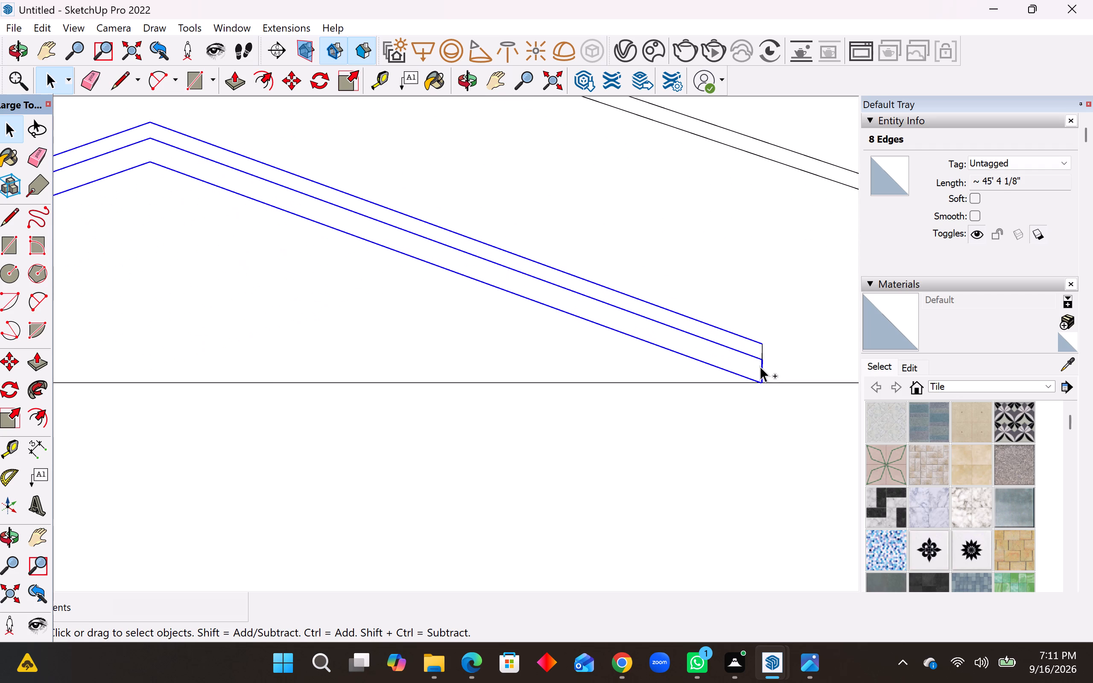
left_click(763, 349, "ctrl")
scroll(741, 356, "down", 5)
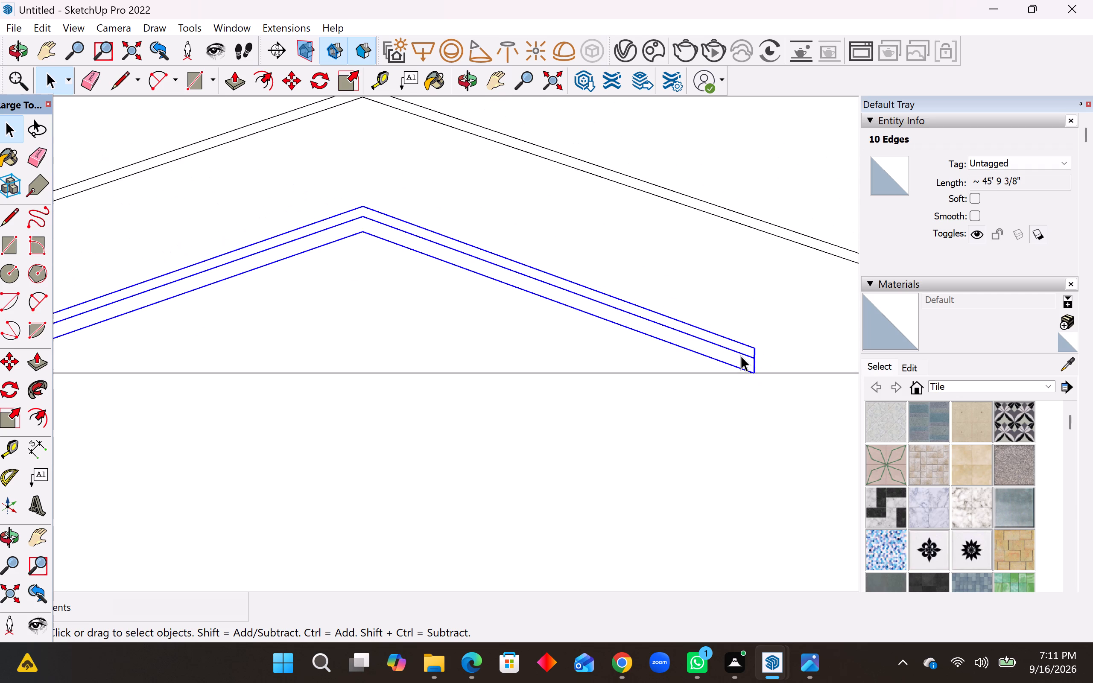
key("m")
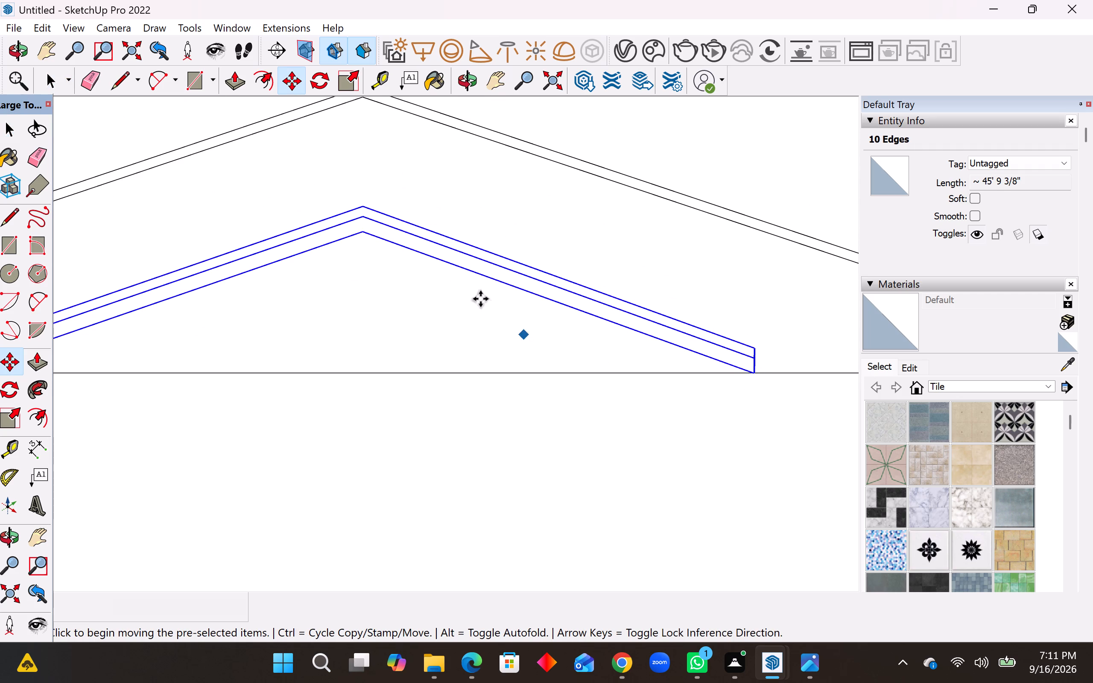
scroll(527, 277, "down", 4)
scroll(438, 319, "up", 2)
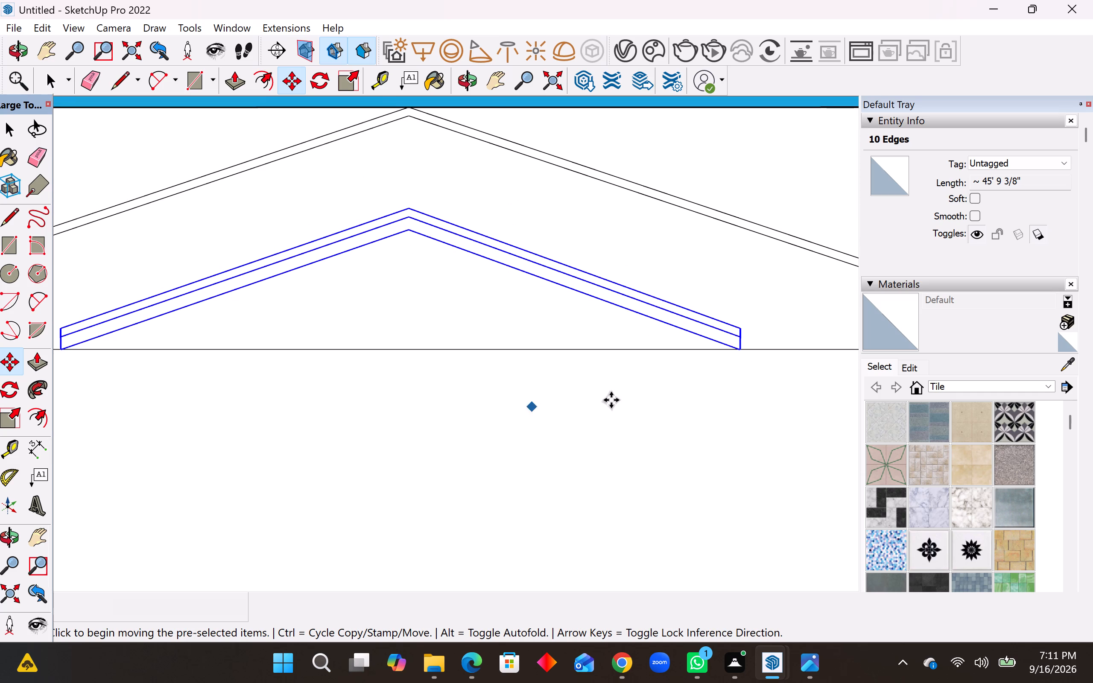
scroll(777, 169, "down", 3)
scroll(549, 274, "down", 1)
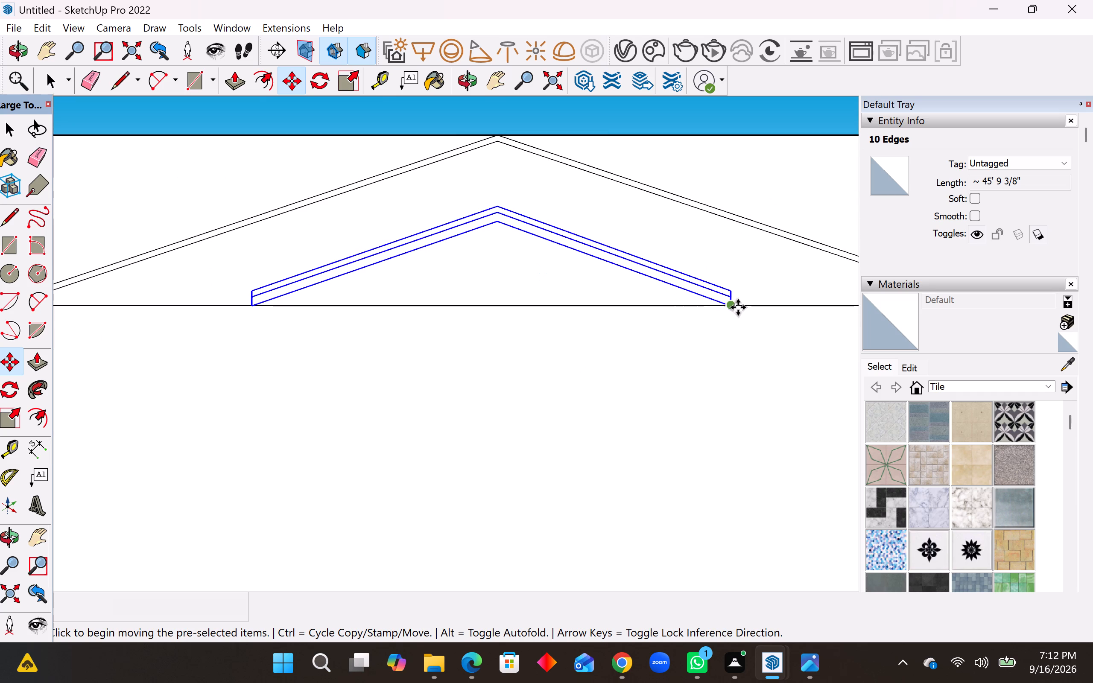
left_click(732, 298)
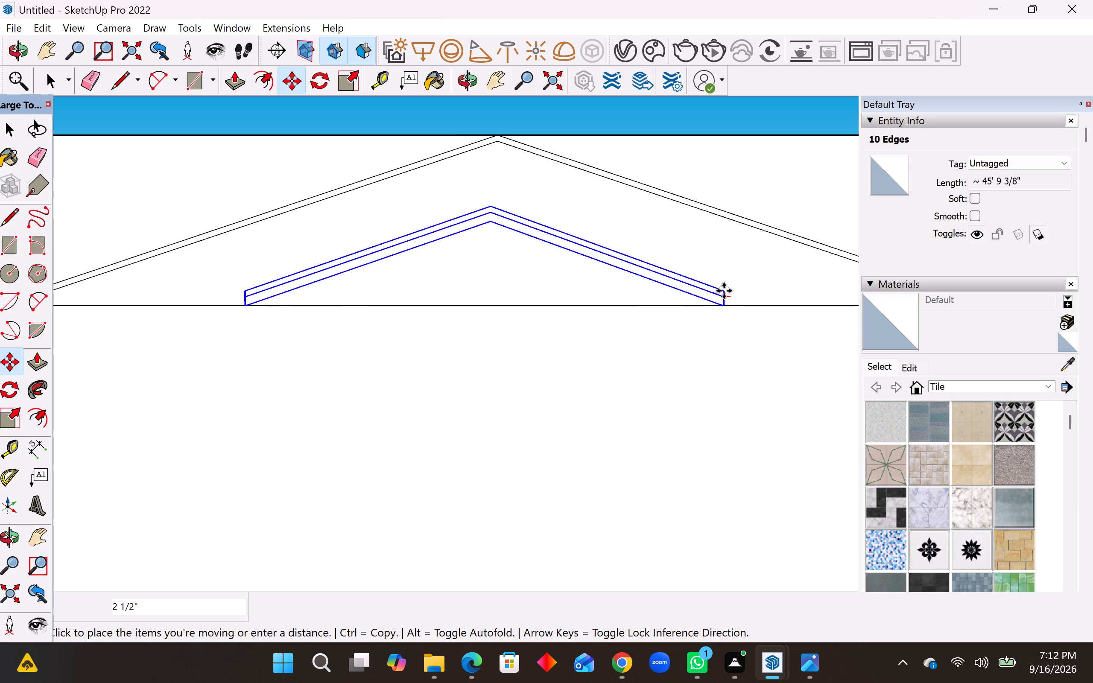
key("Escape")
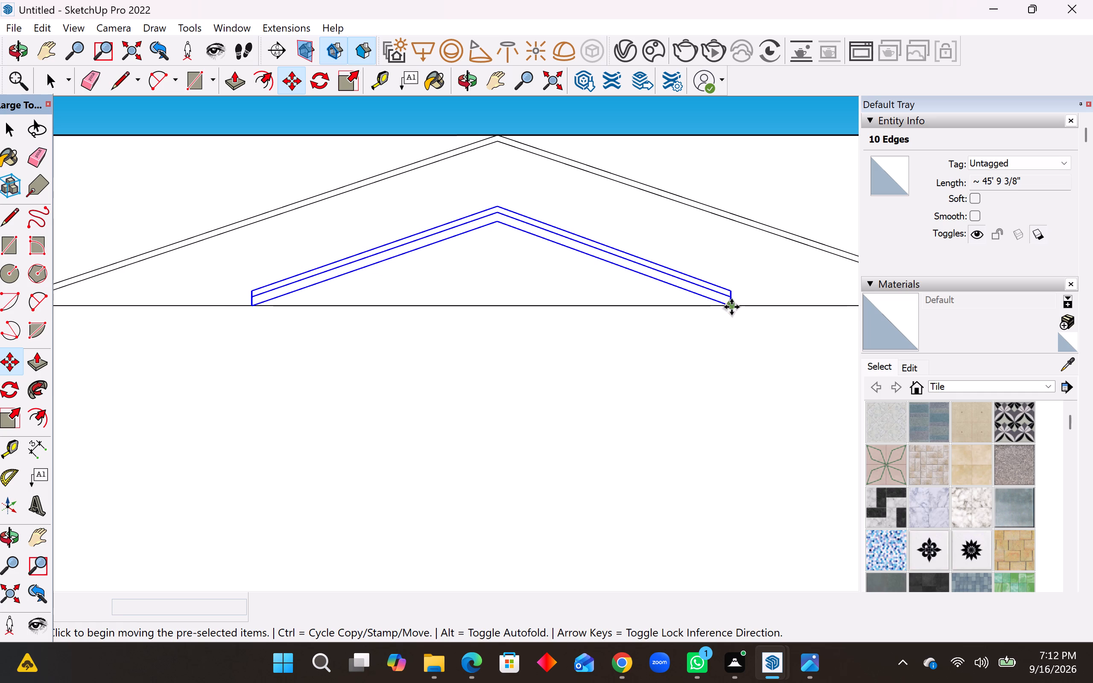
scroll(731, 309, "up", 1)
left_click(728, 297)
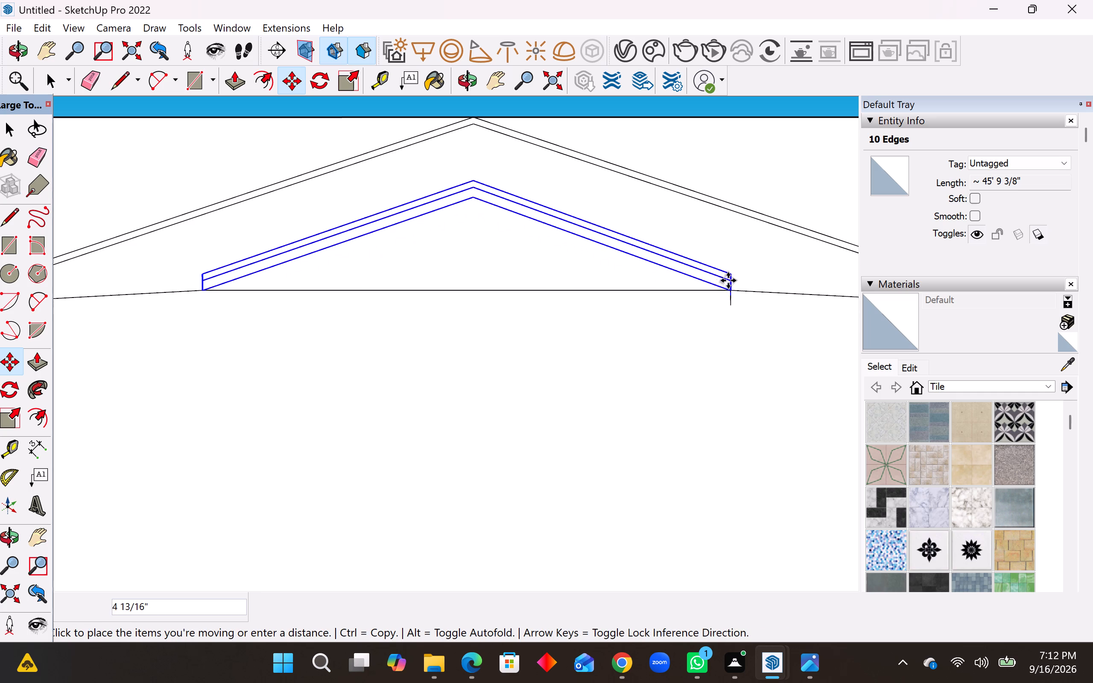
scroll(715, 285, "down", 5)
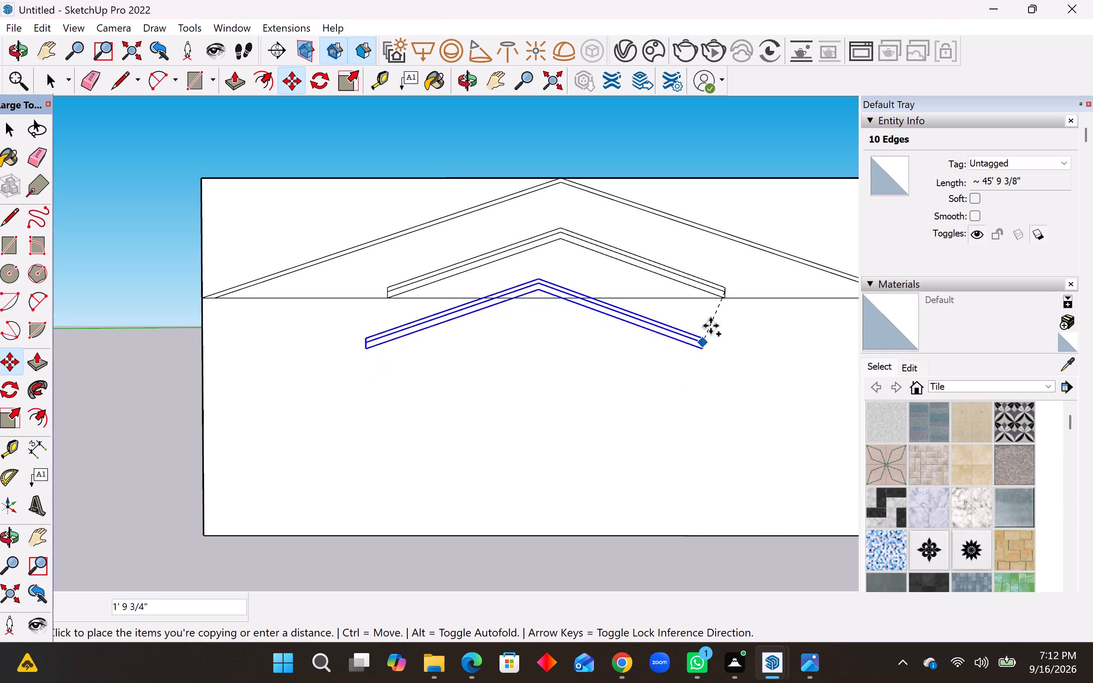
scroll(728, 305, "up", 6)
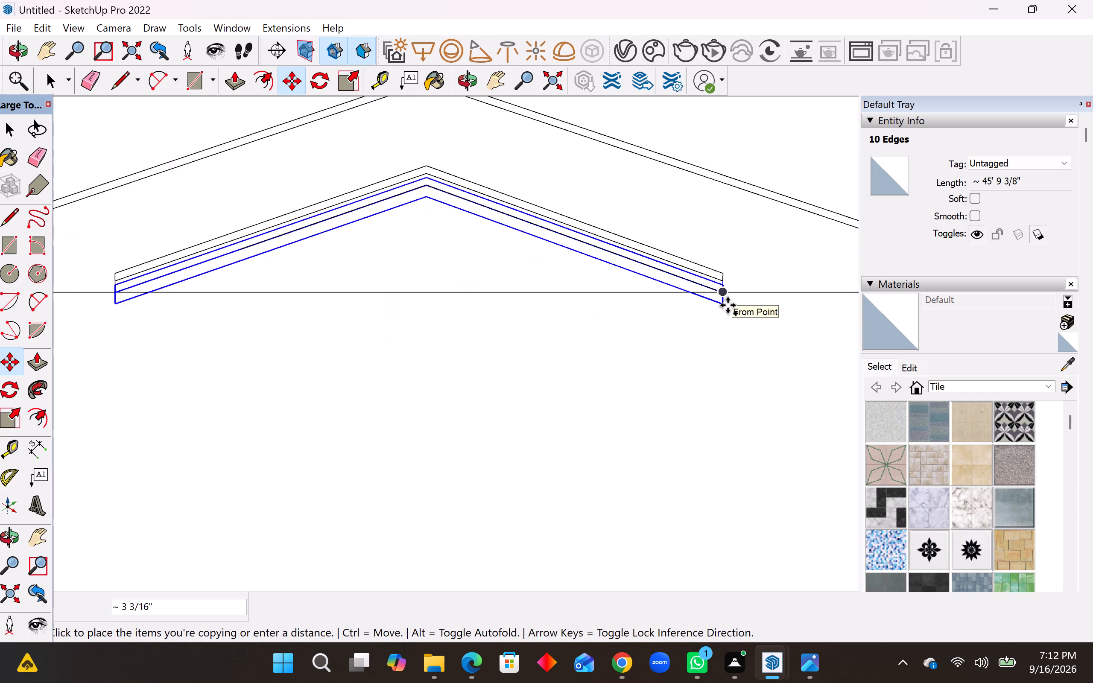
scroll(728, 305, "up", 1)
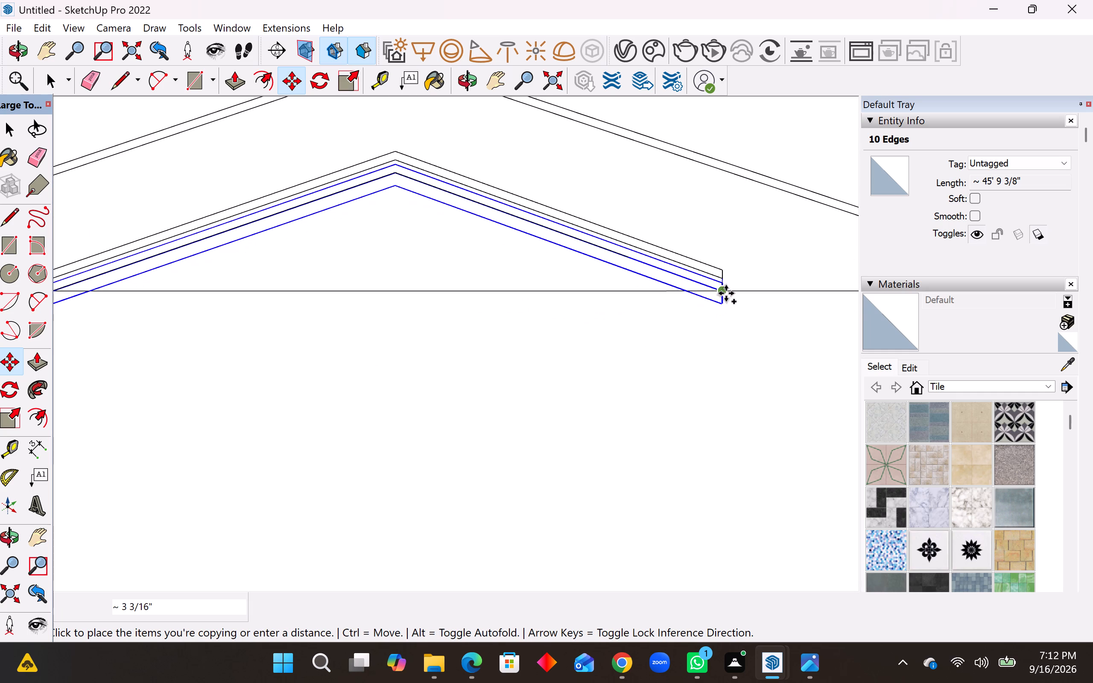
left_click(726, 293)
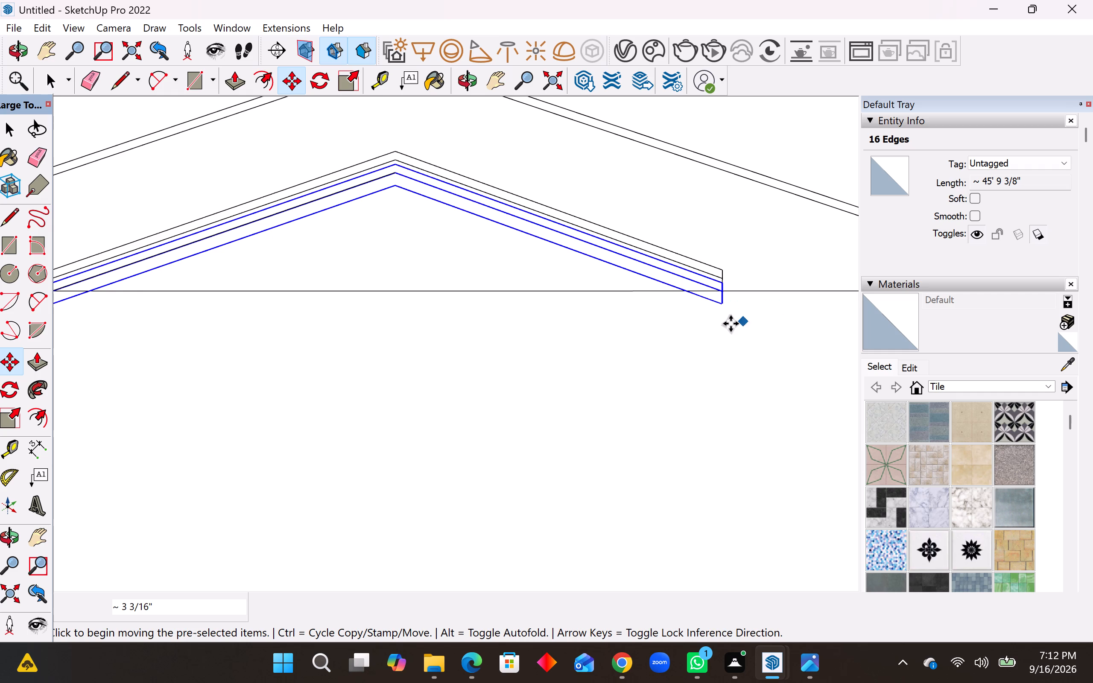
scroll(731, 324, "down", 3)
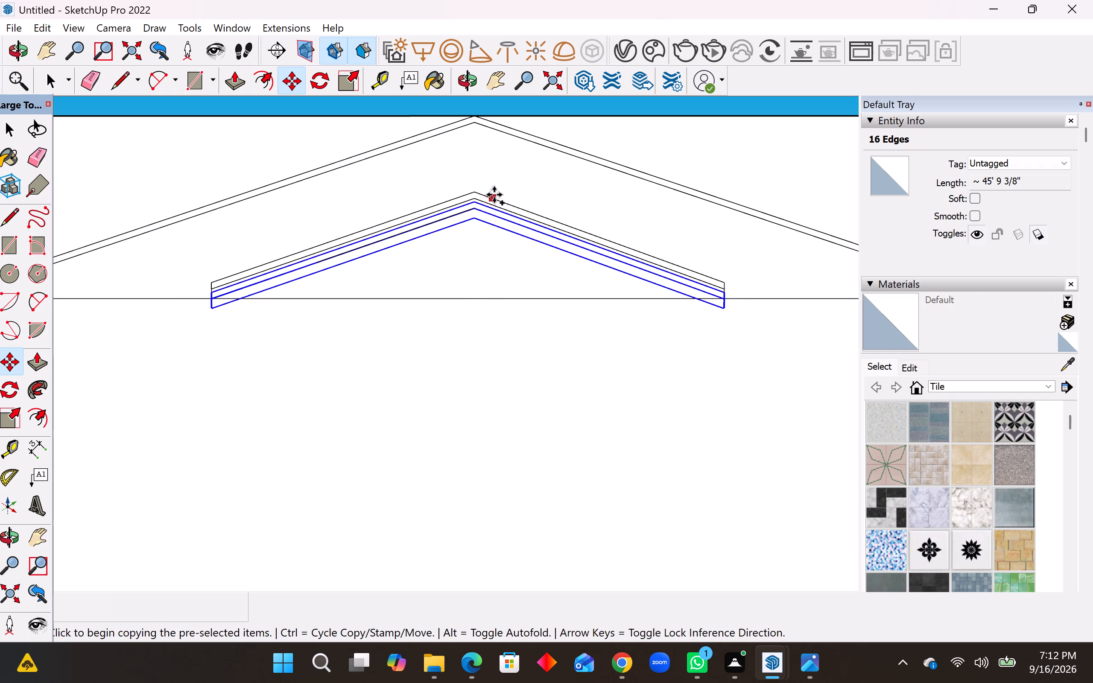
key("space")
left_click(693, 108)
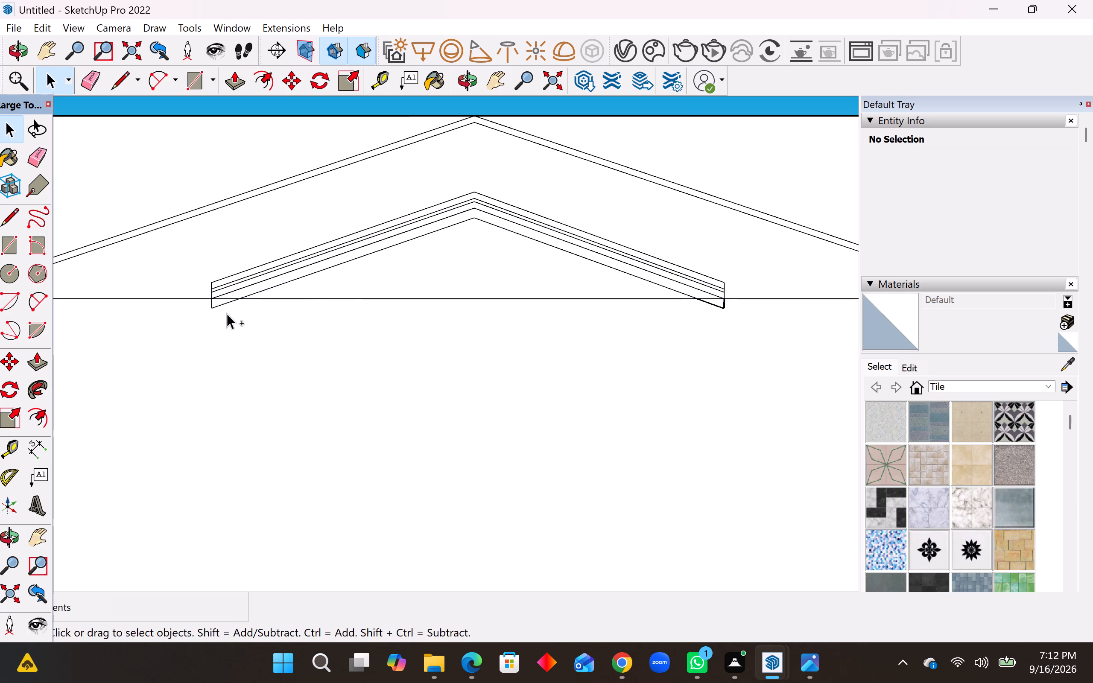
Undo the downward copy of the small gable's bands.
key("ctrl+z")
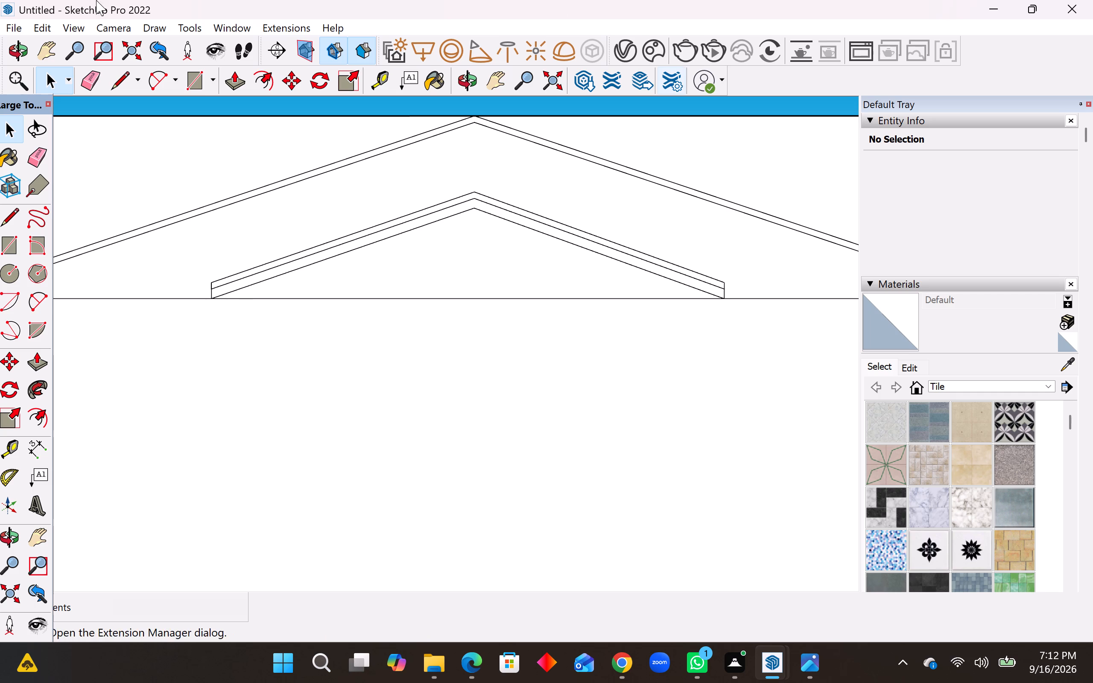
Copy all ten edges of the small gable's 2" and 3" bands, including both band ends, straight down about 3 3/16".
scroll(183, 356, "down", 9)
scroll(628, 333, "down", 4)
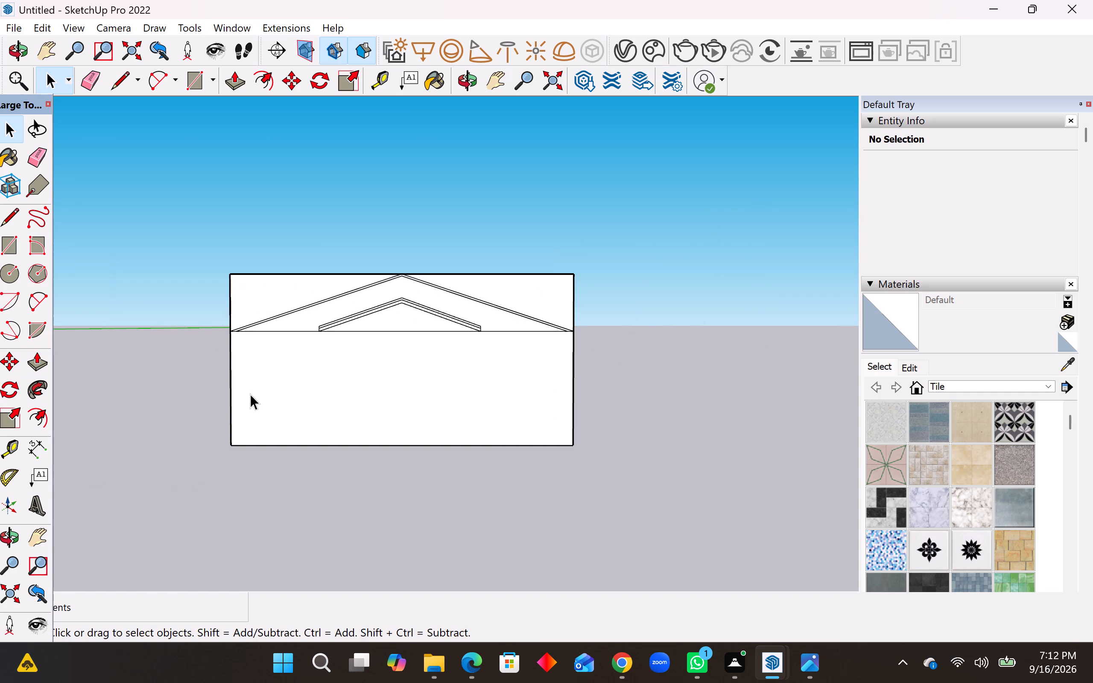
scroll(248, 386, "up", 3)
scroll(312, 312, "up", 4)
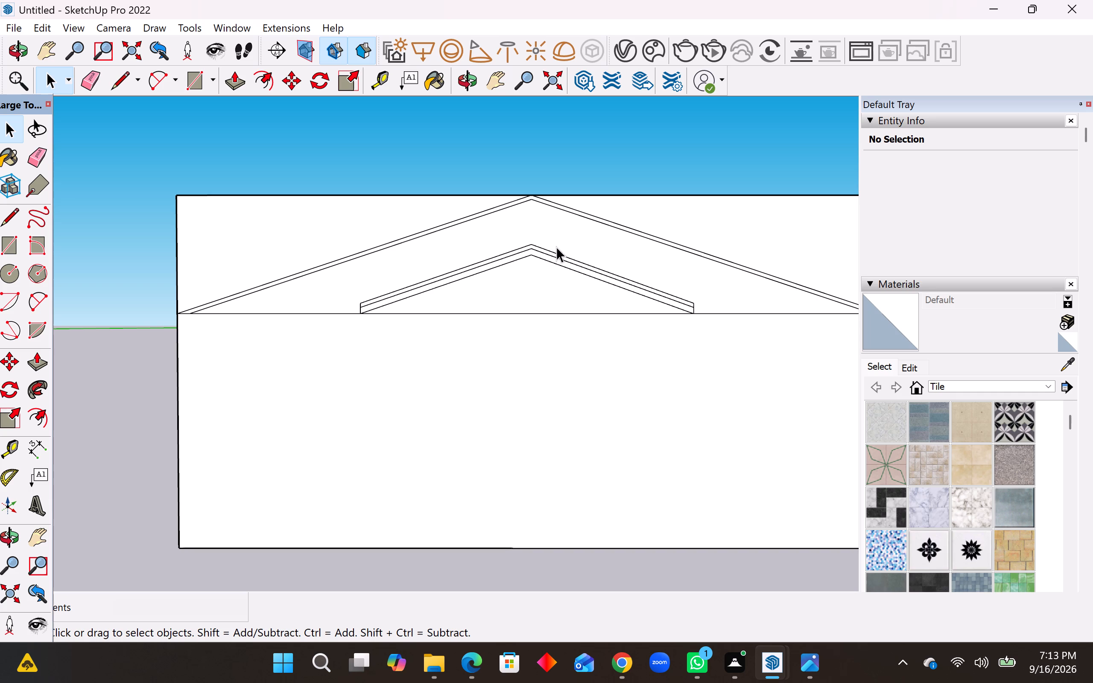
scroll(566, 253, "up", 8)
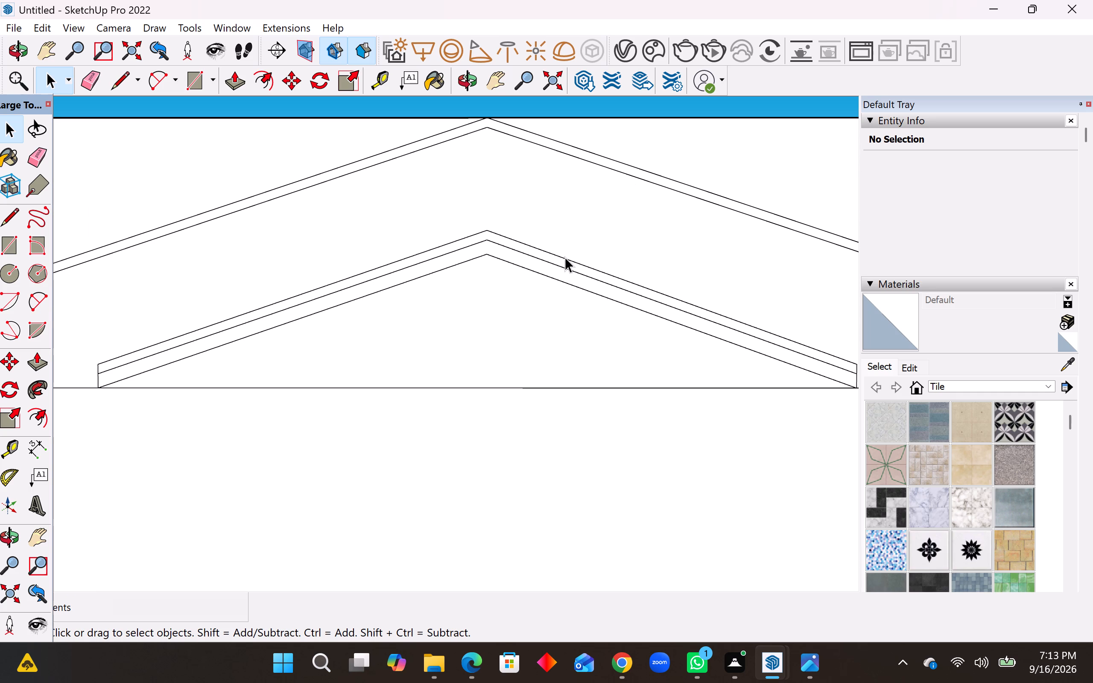
left_click(565, 257)
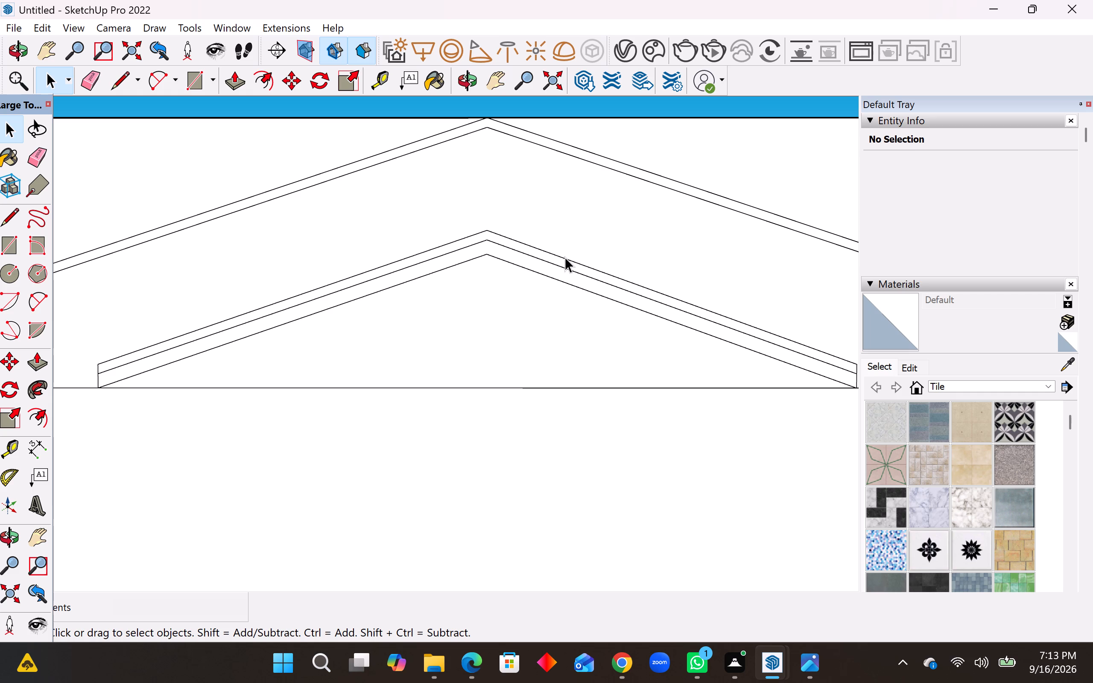
left_click(565, 266)
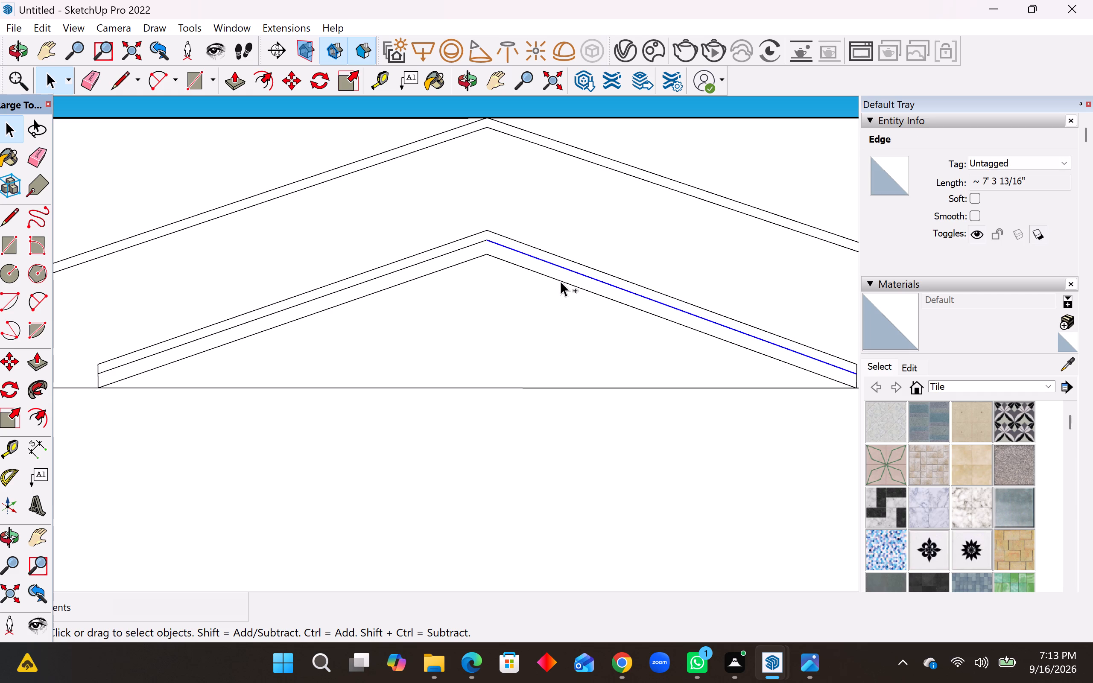
left_click(560, 281, "ctrl")
left_click(568, 258, "ctrl")
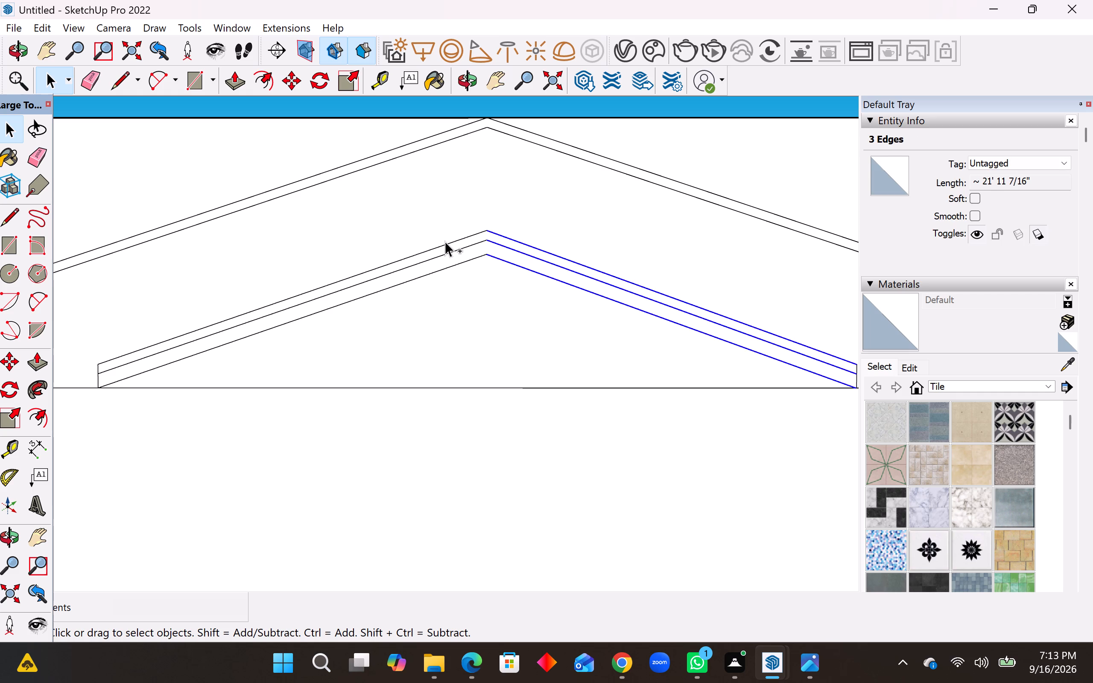
left_click(446, 241, "ctrl")
left_click(447, 251, "ctrl")
left_click(453, 263, "ctrl")
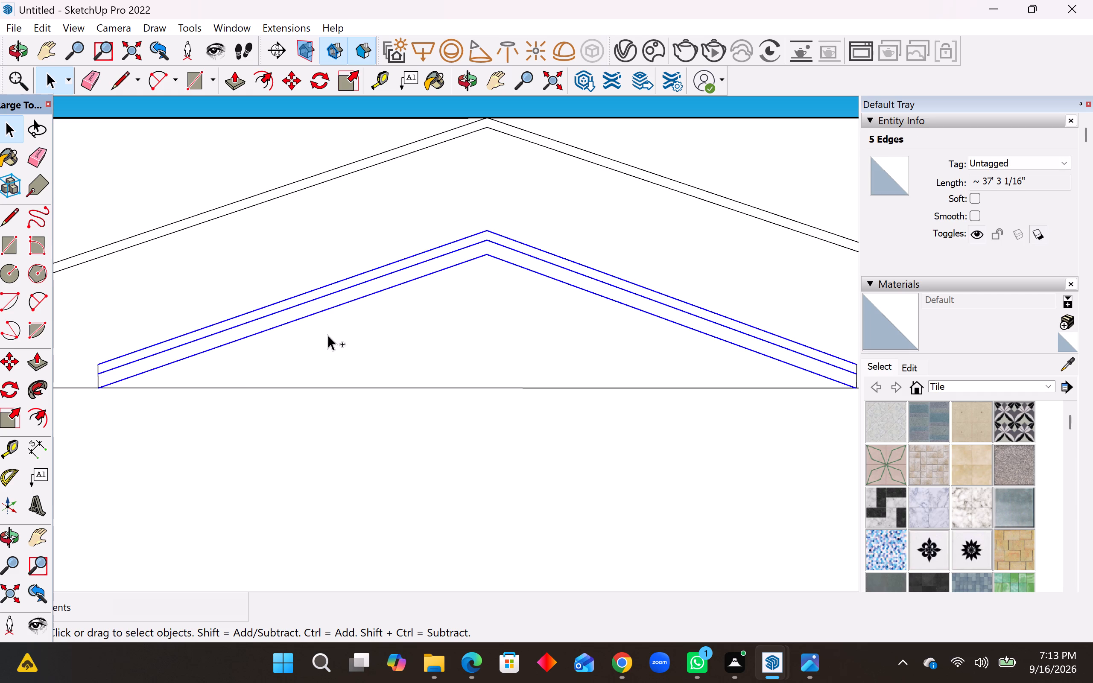
left_click(97, 380, "ctrl")
left_click(98, 370, "ctrl")
scroll(71, 375, "down", 4)
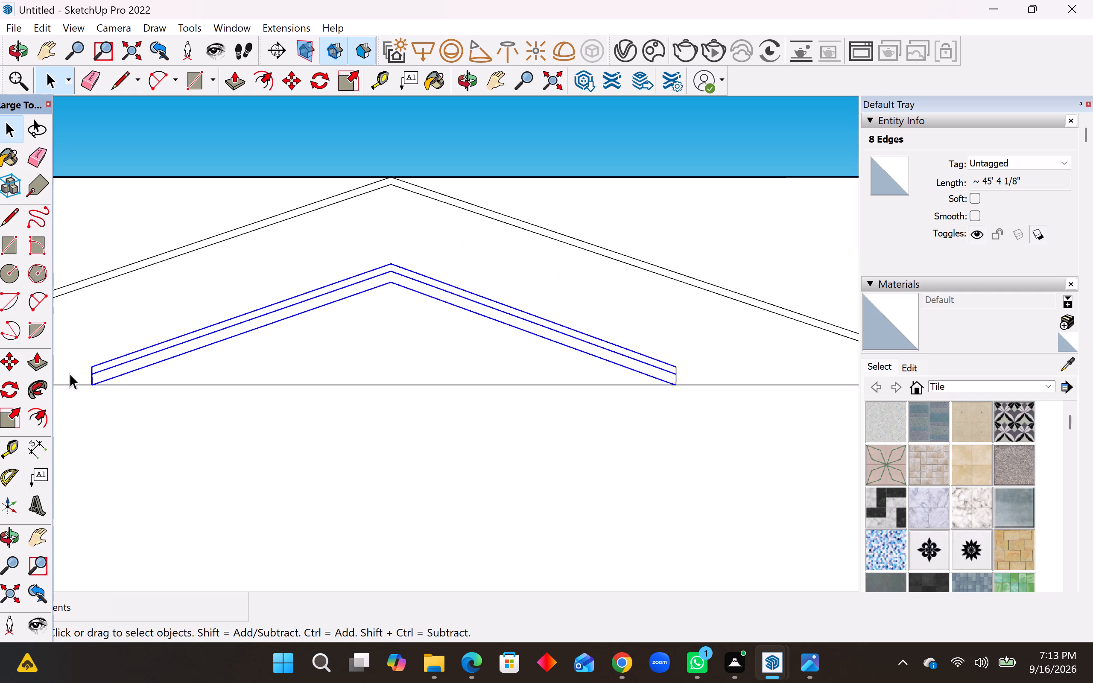
scroll(644, 395, "up", 7)
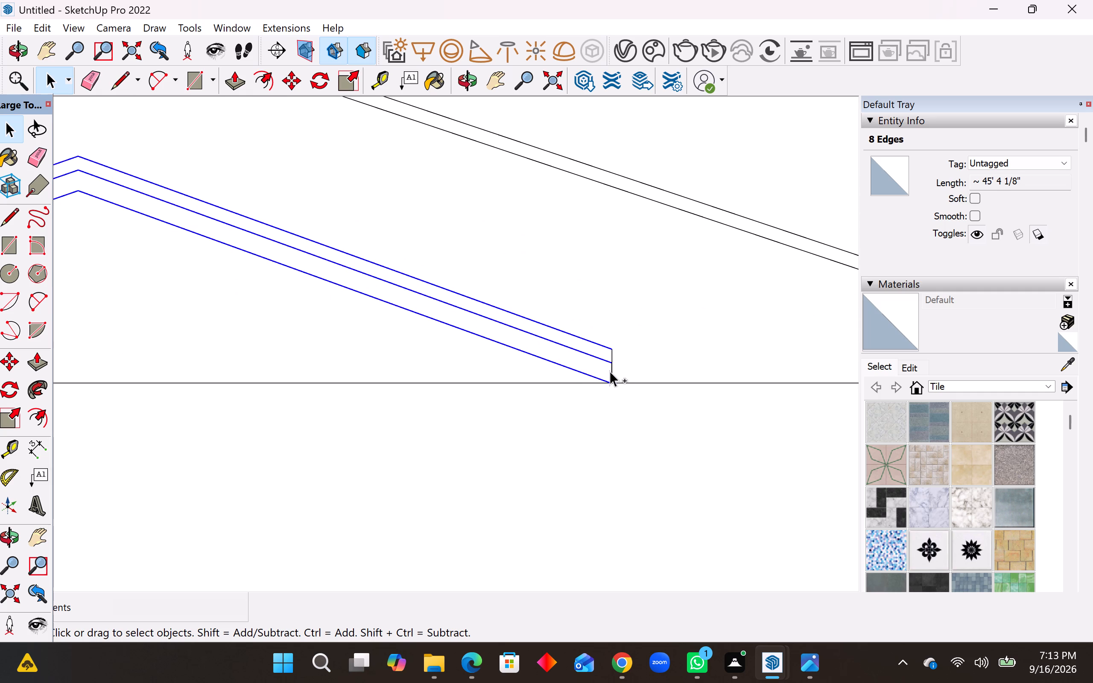
left_click(611, 371, "ctrl")
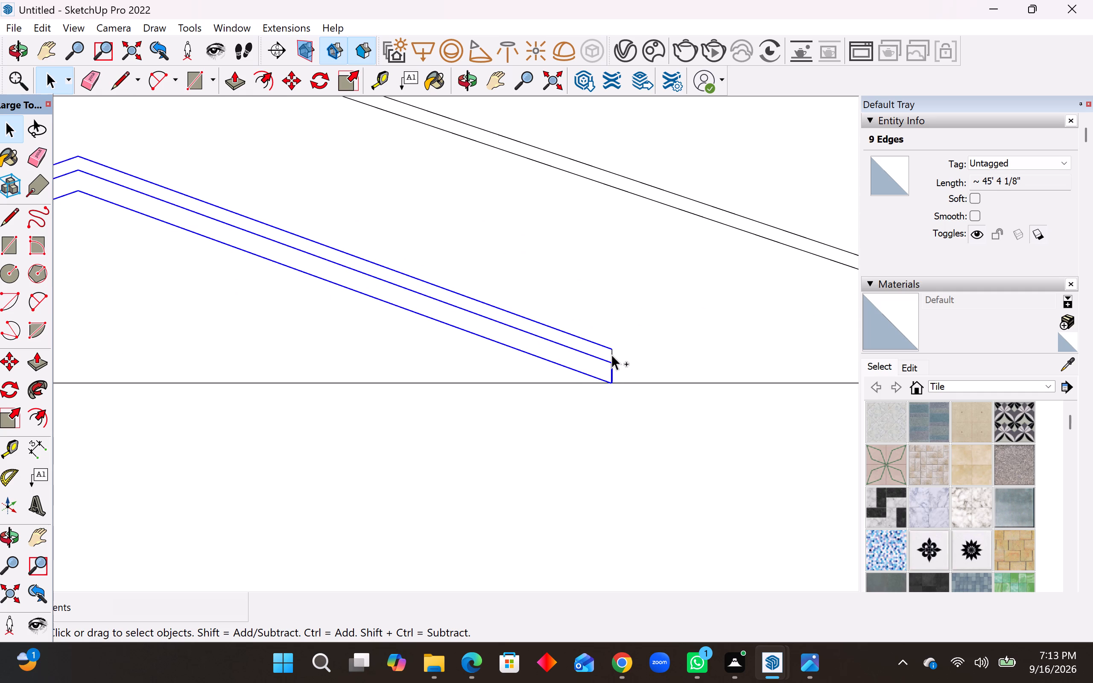
left_click(611, 354, "ctrl")
key("m")
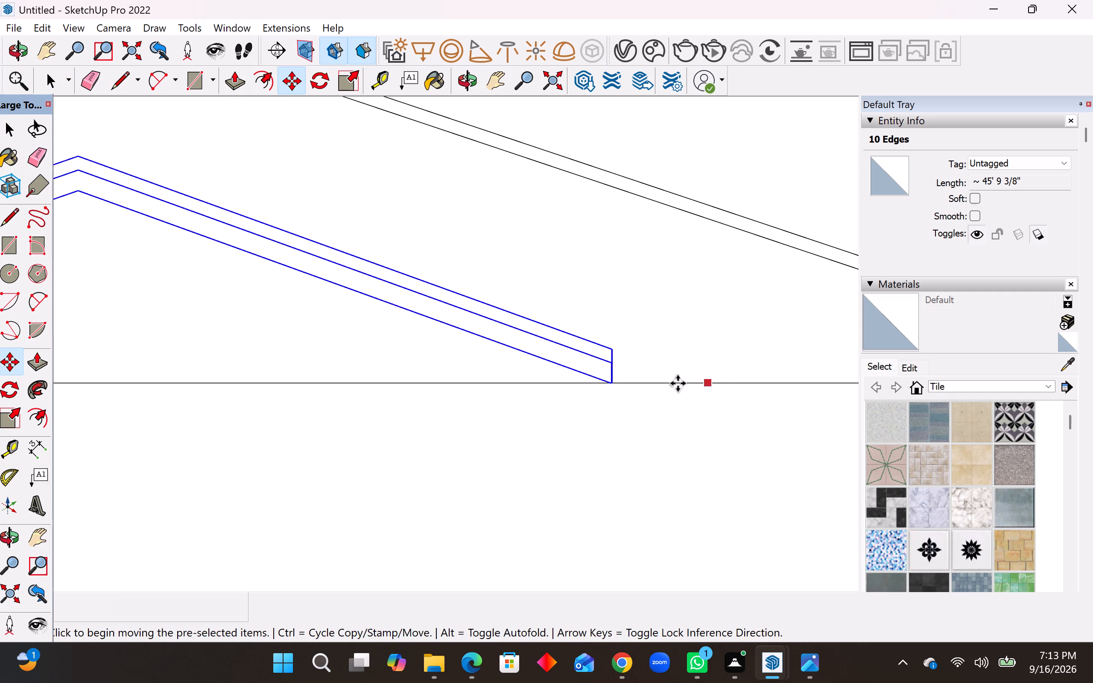
scroll(745, 329, "down", 4)
scroll(481, 341, "down", 1)
scroll(648, 362, "up", 5)
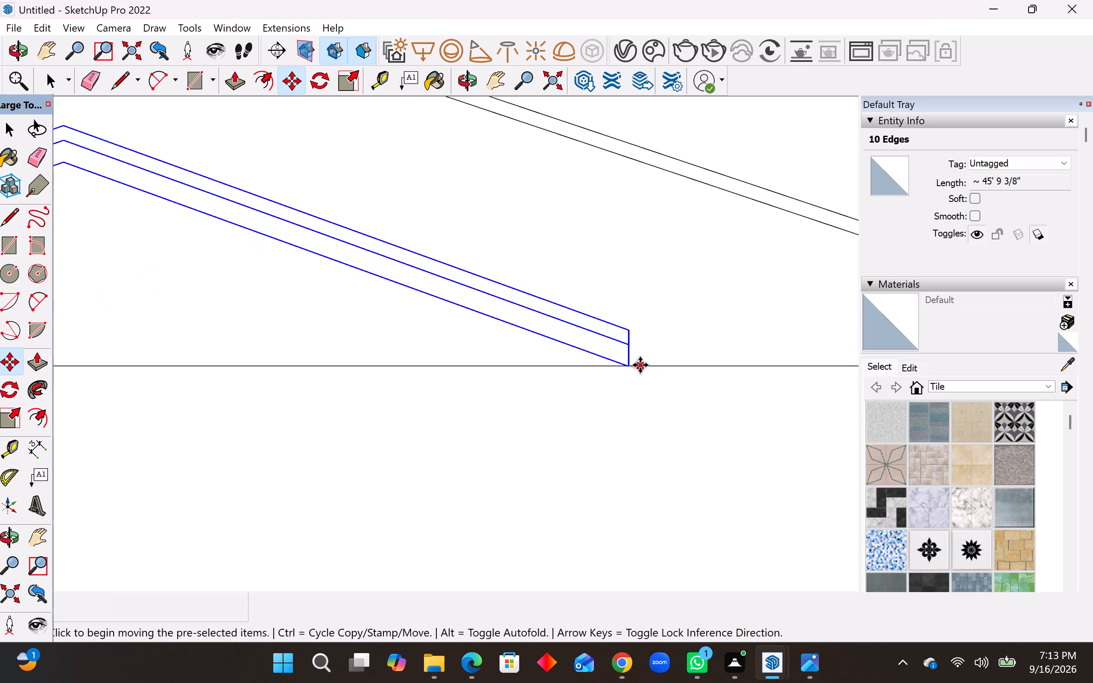
scroll(640, 365, "up", 1)
left_click(629, 342)
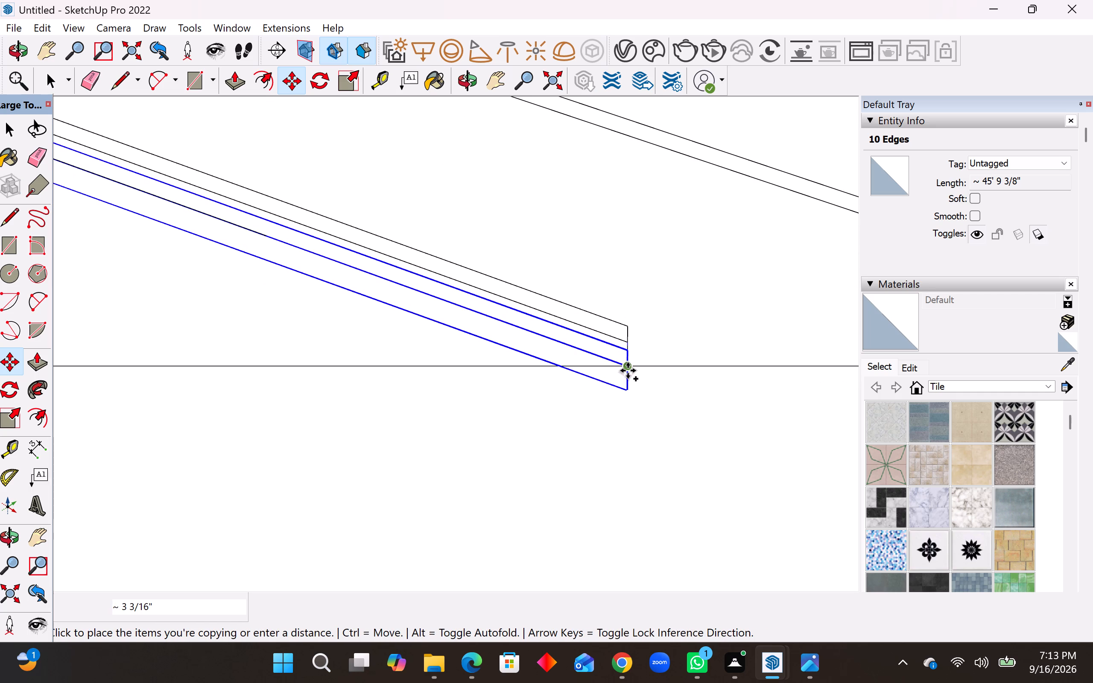
left_click(628, 371)
scroll(716, 338, "down", 5)
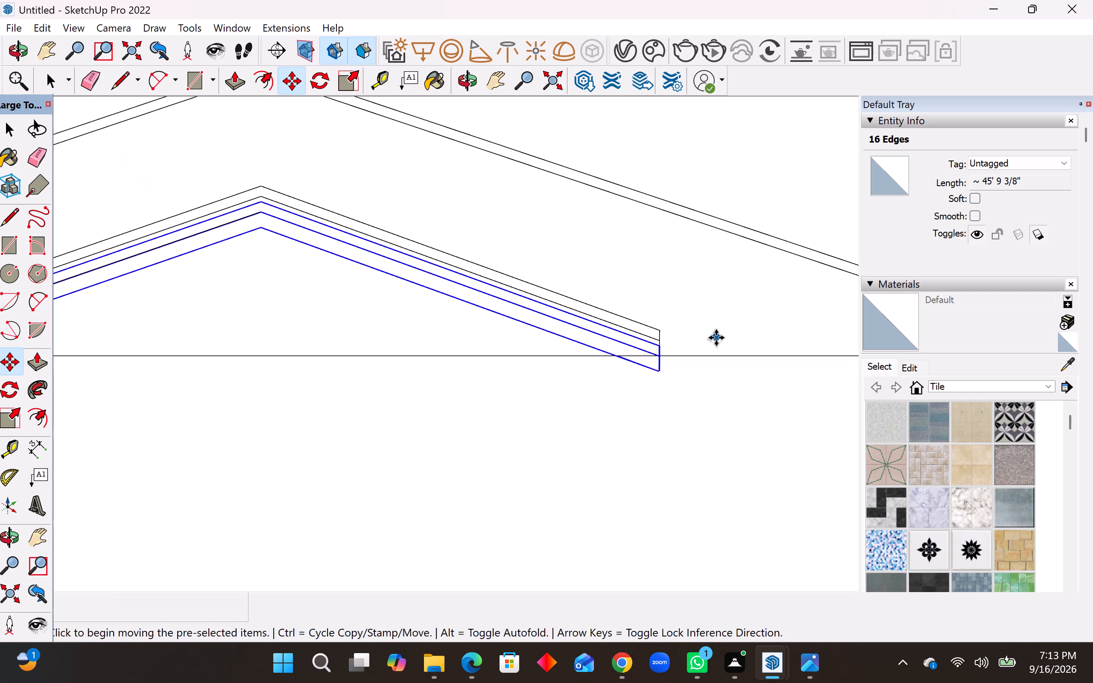
scroll(716, 338, "down", 5)
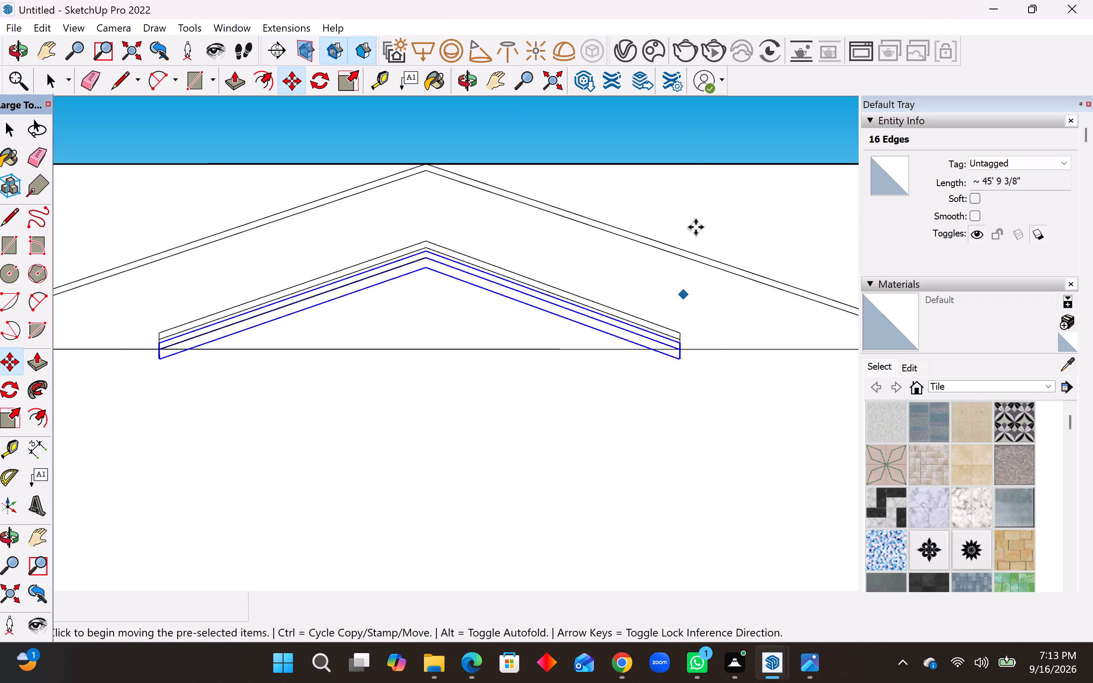
key("space")
left_click(681, 144)
Delete the four sloped edges of the original small gable's upper 2" band, above the lowered copy.
scroll(365, 268, "up", 2)
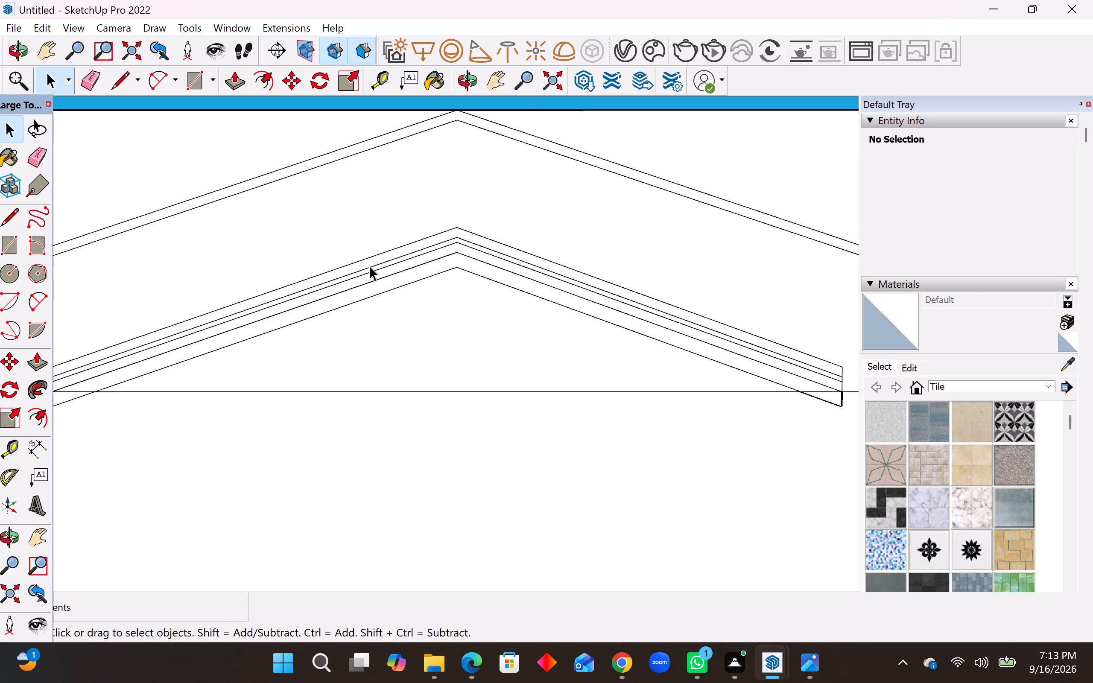
scroll(369, 266, "up", 5)
left_click(392, 246)
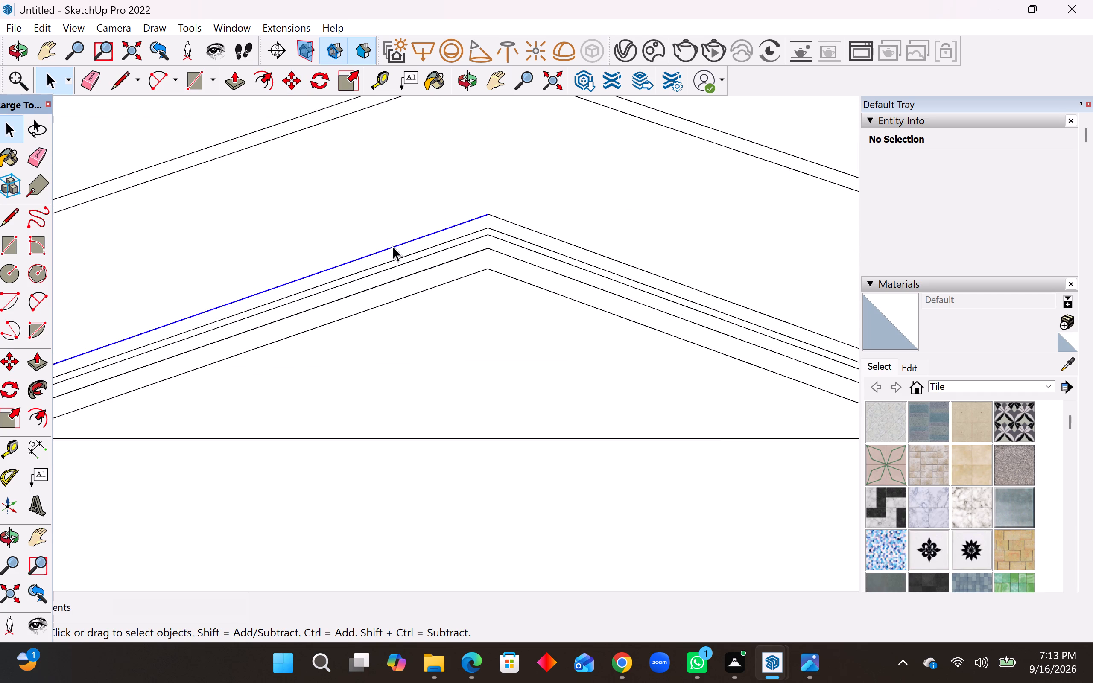
left_click(508, 220, "ctrl")
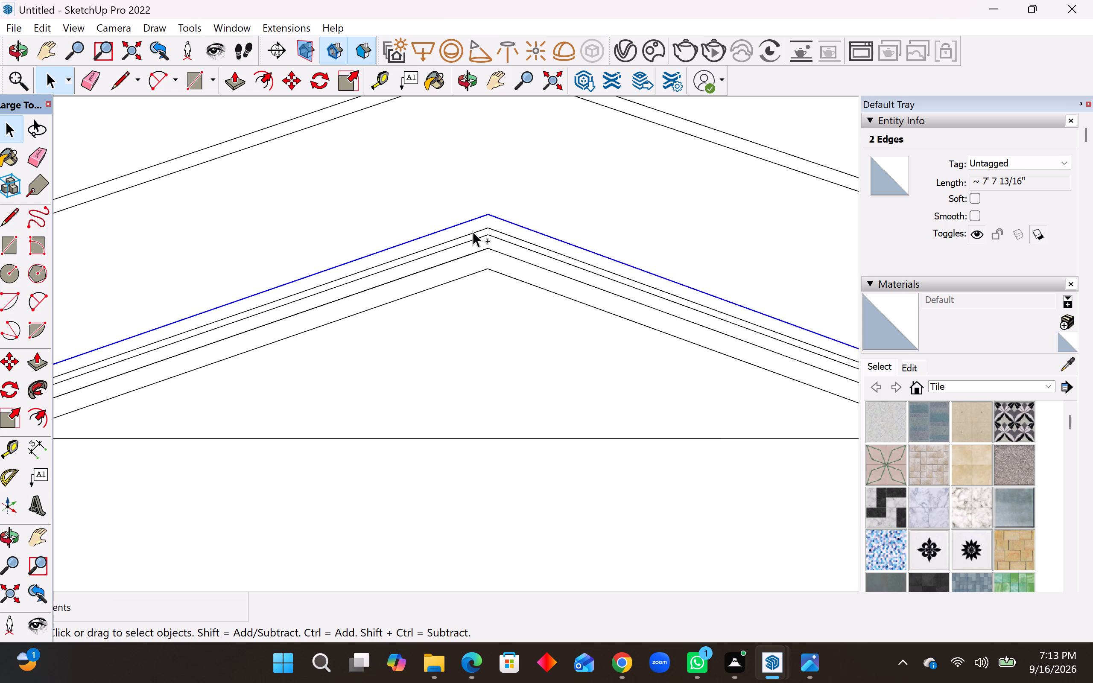
left_click(444, 240, "ctrl")
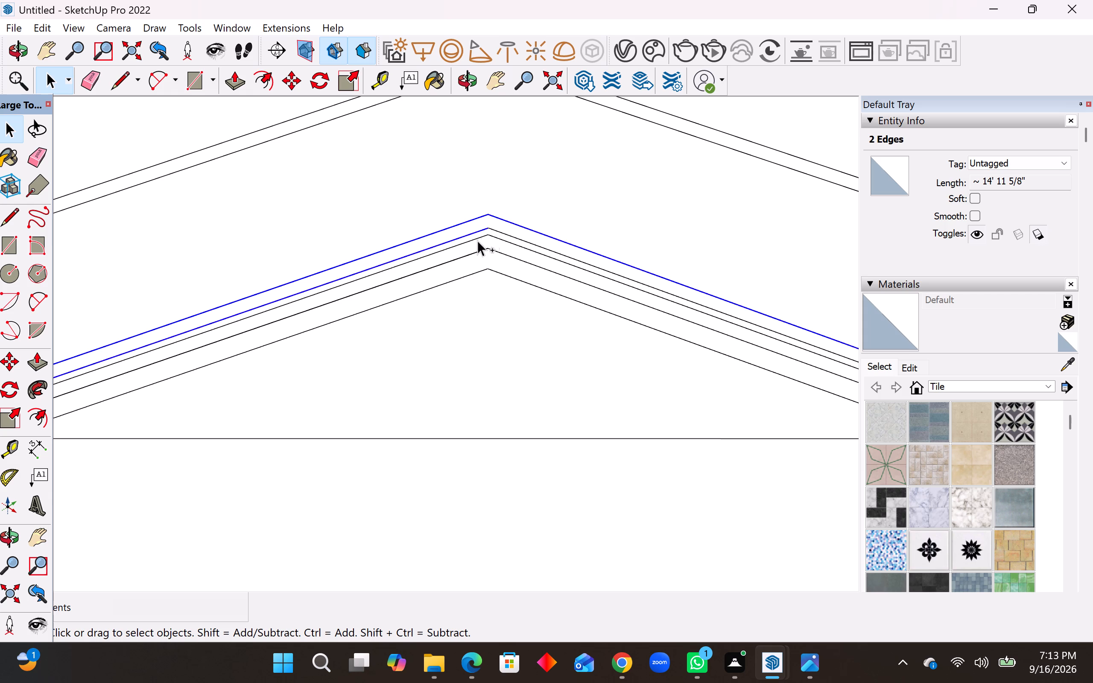
left_click(503, 233, "ctrl")
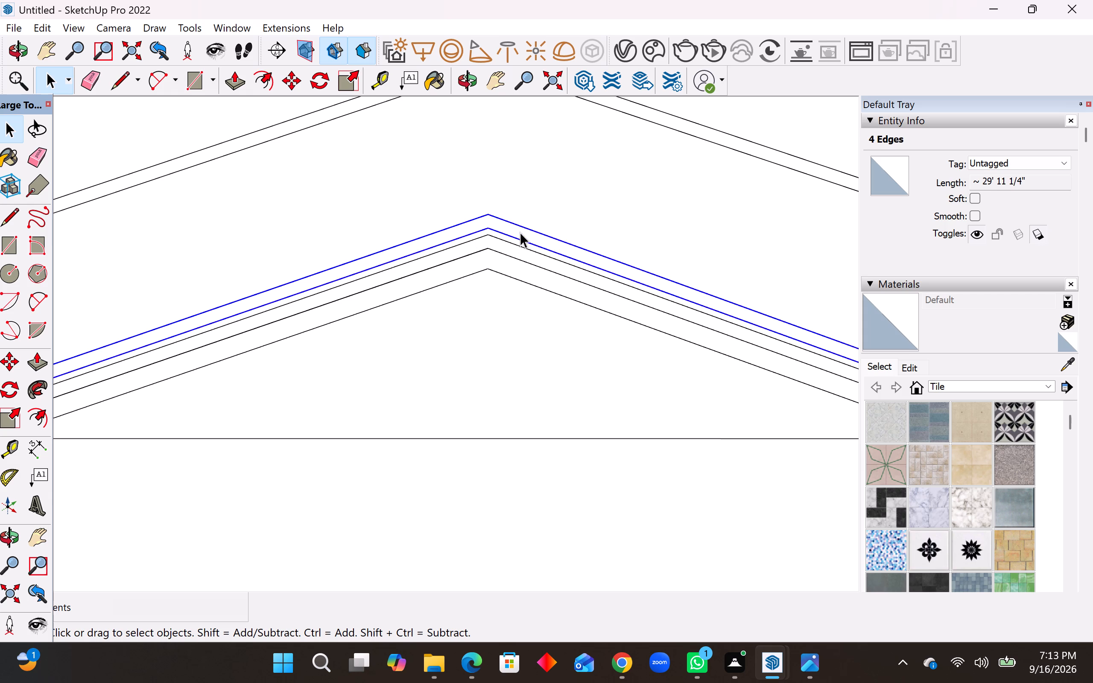
key("Delete")
Erase the leftover vertical stubs above the lowered small gable's band at both of its ends.
scroll(480, 237, "down", 4)
scroll(424, 198, "down", 4)
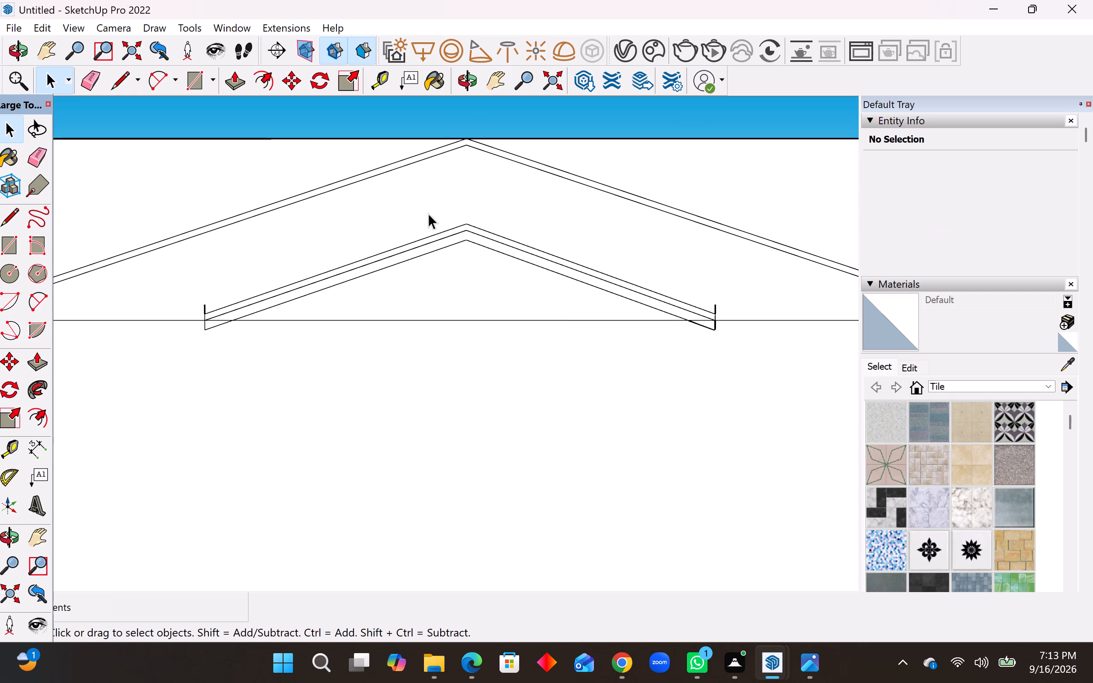
scroll(200, 333, "up", 4)
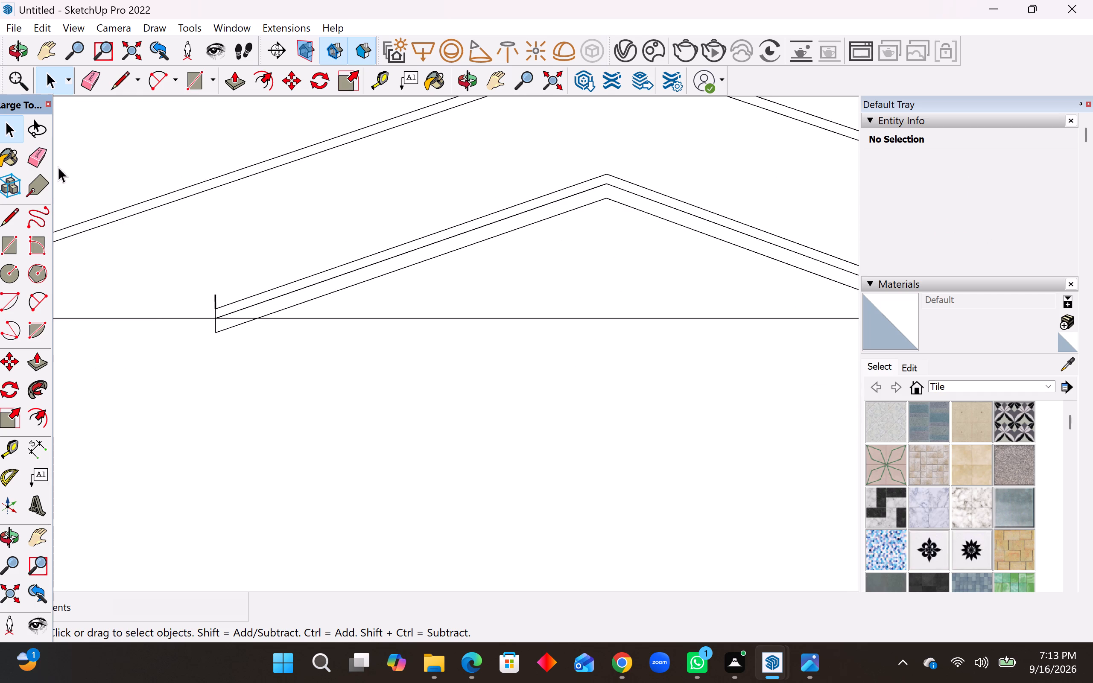
left_click(32, 160)
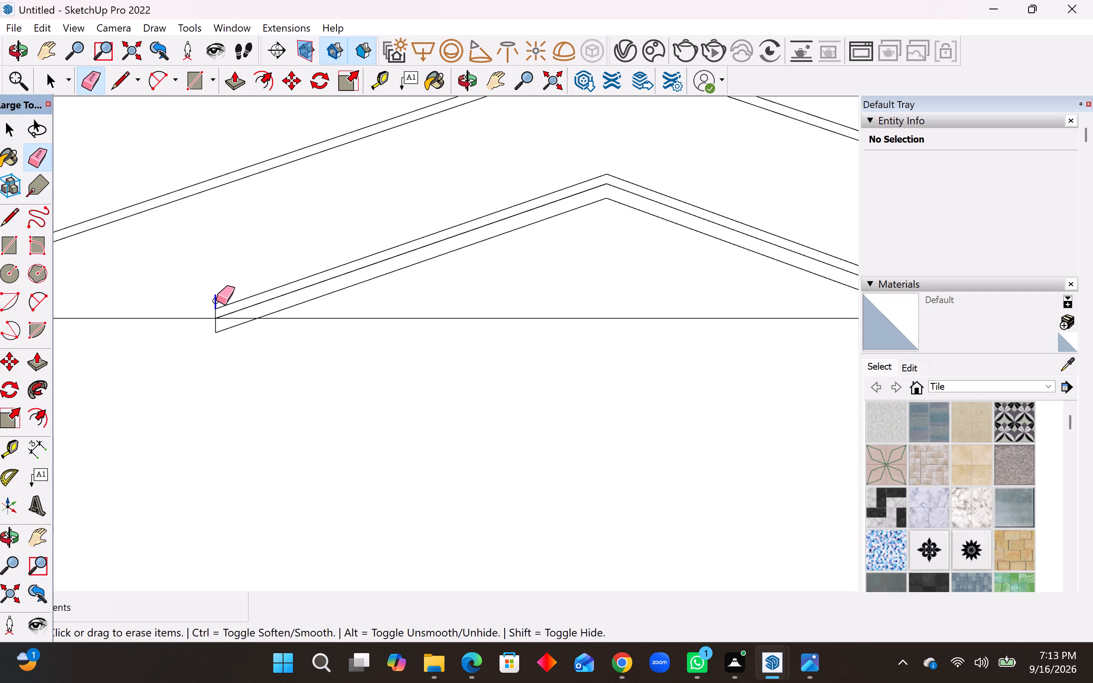
left_click(216, 301)
scroll(137, 329, "down", 4)
scroll(740, 302, "up", 3)
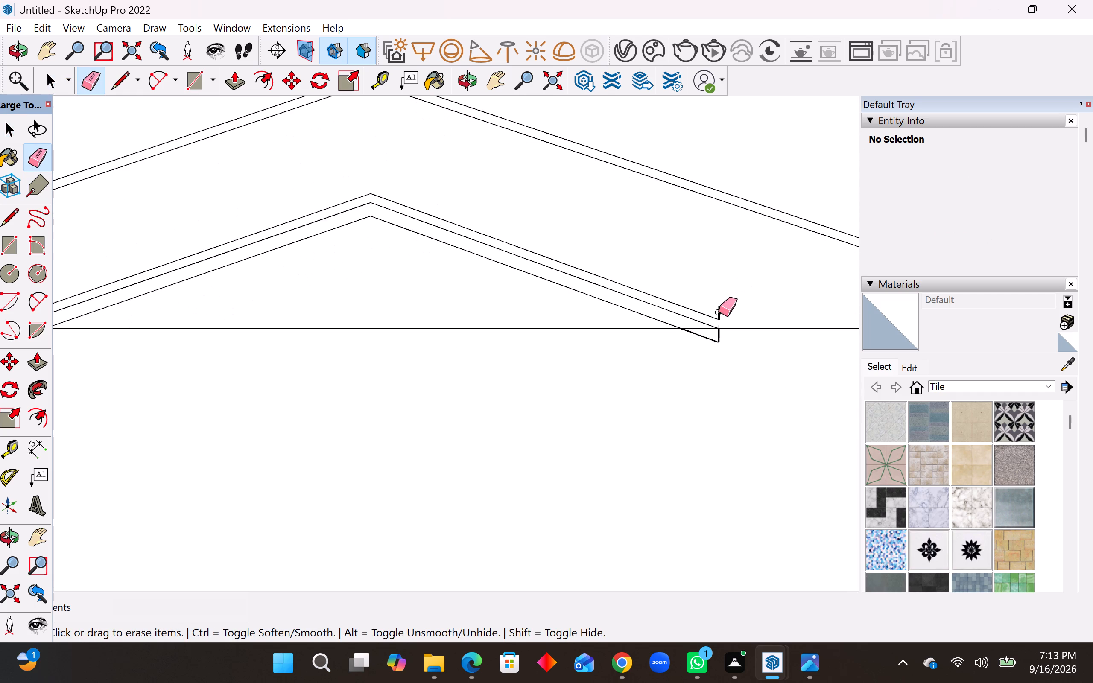
left_click(719, 312)
scroll(714, 296, "down", 5)
scroll(695, 343, "down", 1)
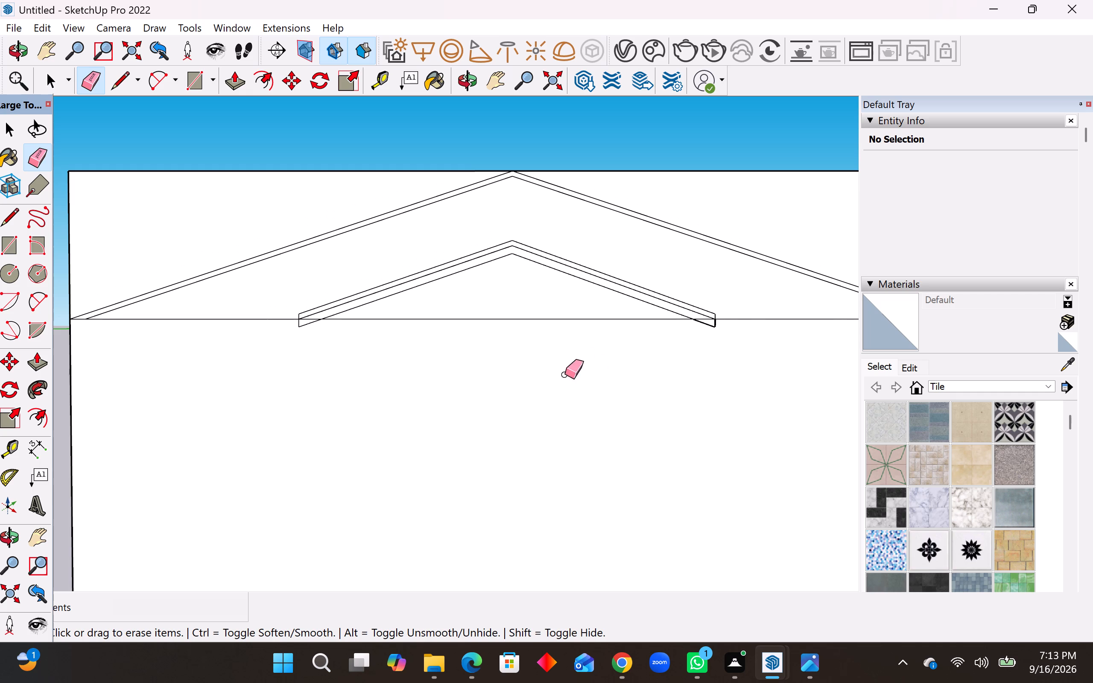
scroll(722, 337, "up", 12)
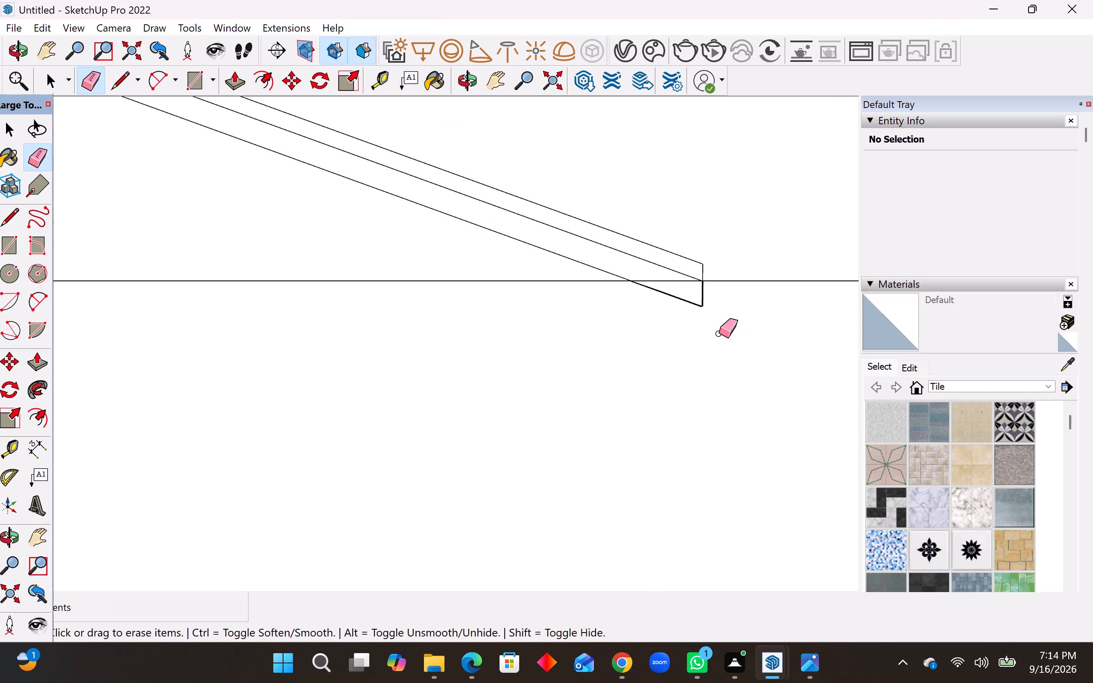
key("space")
Delete all five pieces of the large gable's horizontal base line, including the short ones inside the small gable's band ends.
scroll(606, 335, "down", 4)
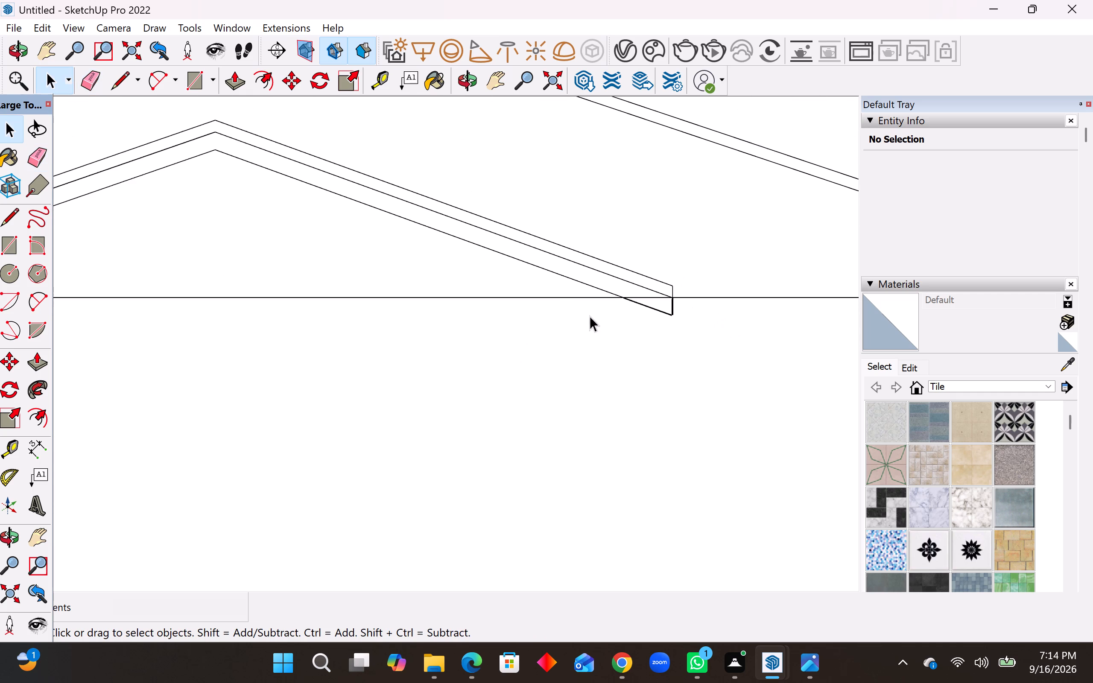
left_click(536, 298)
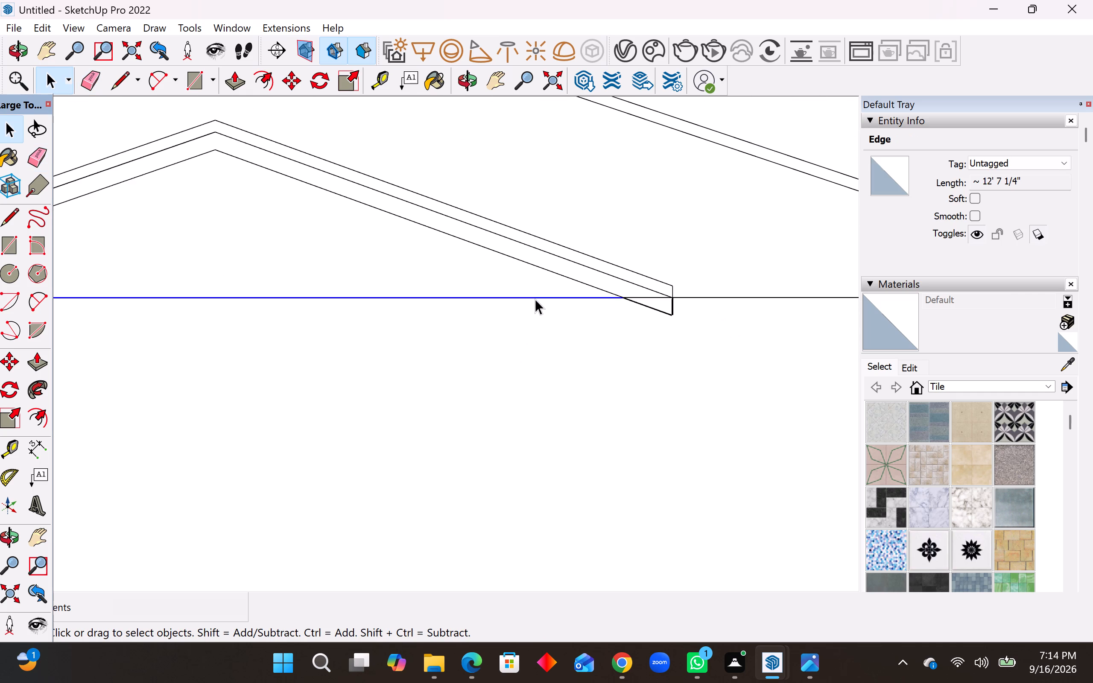
key("Delete")
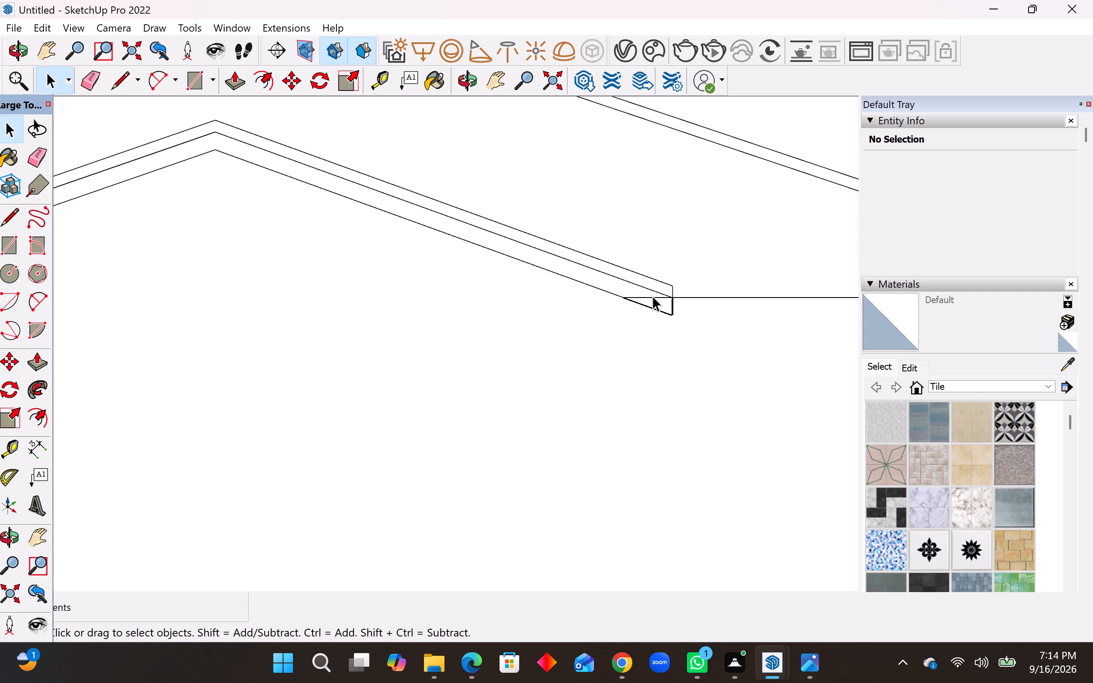
left_click(652, 296)
key("Delete")
left_click(685, 296)
key("Delete")
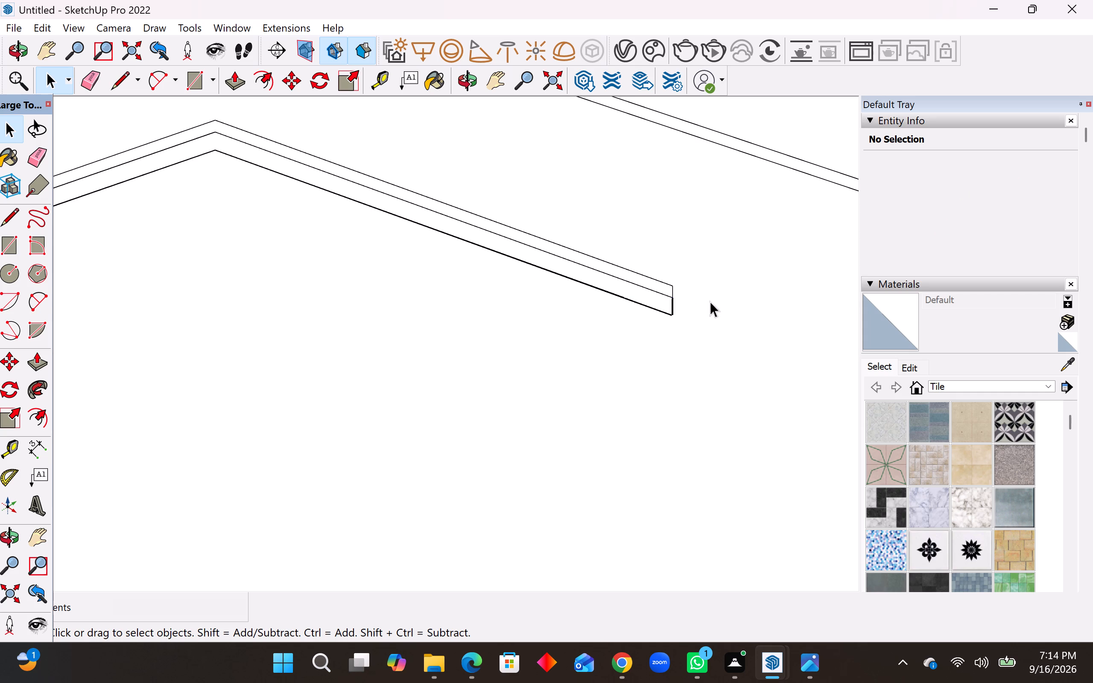
scroll(755, 304, "down", 7)
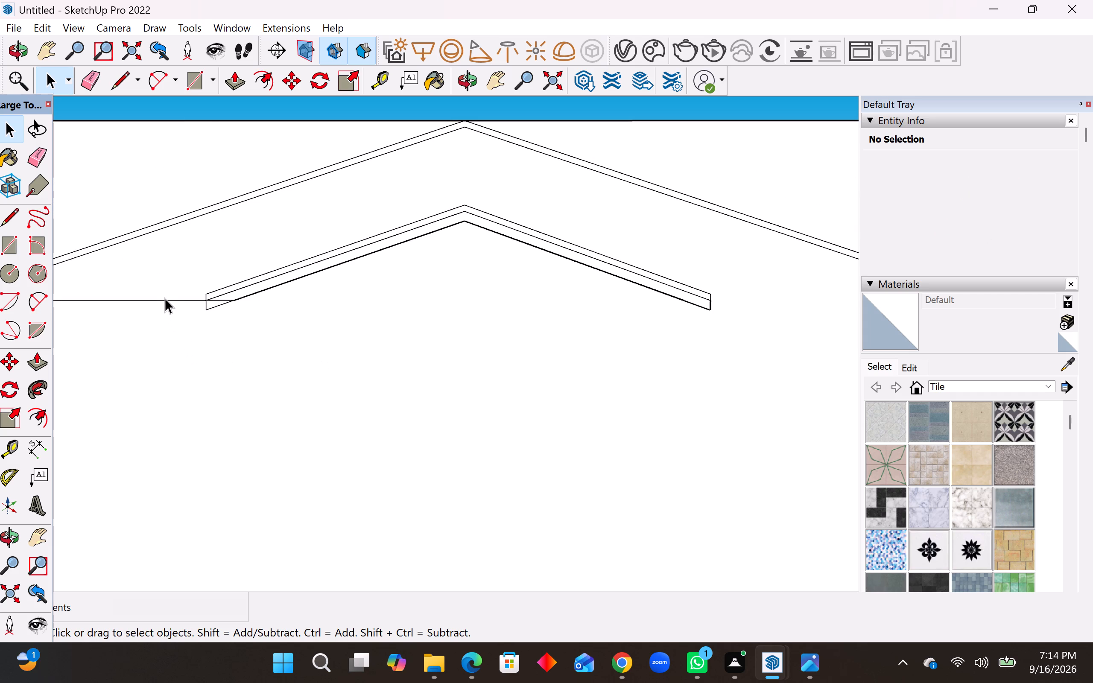
left_click(165, 298)
key("Delete")
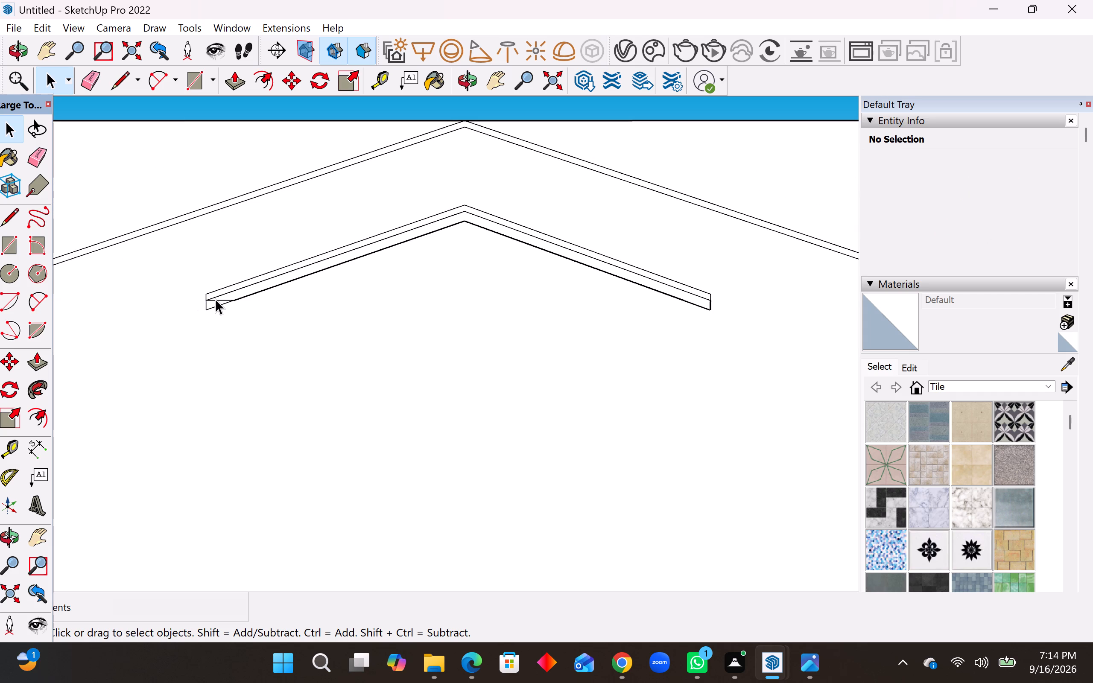
left_click(215, 299)
key("Delete")
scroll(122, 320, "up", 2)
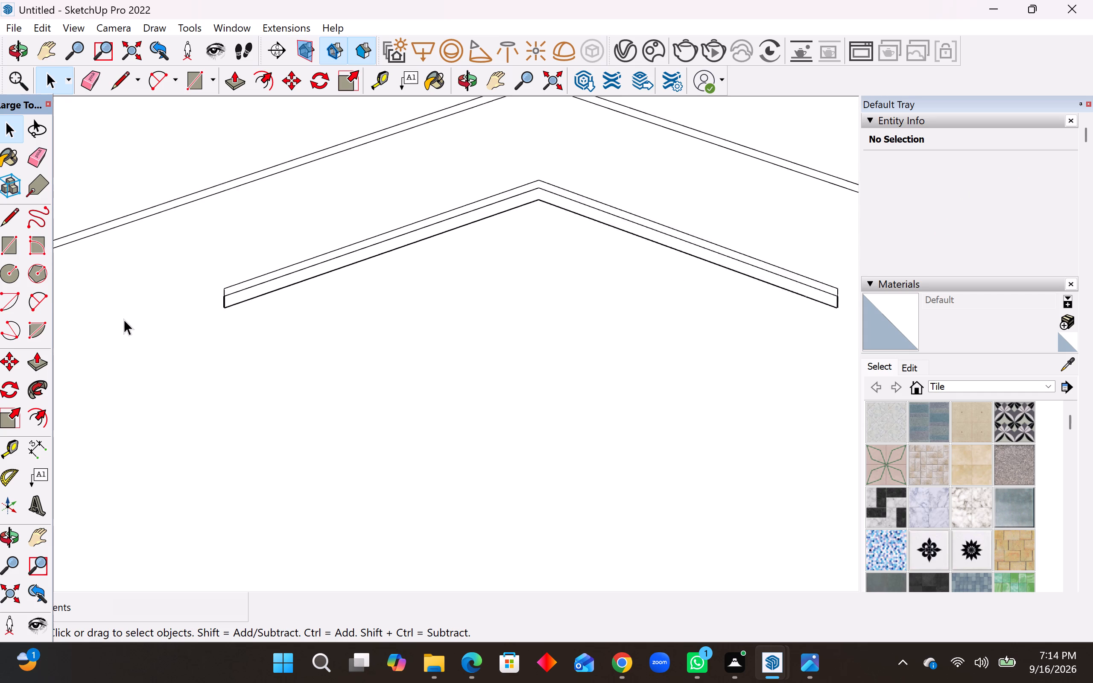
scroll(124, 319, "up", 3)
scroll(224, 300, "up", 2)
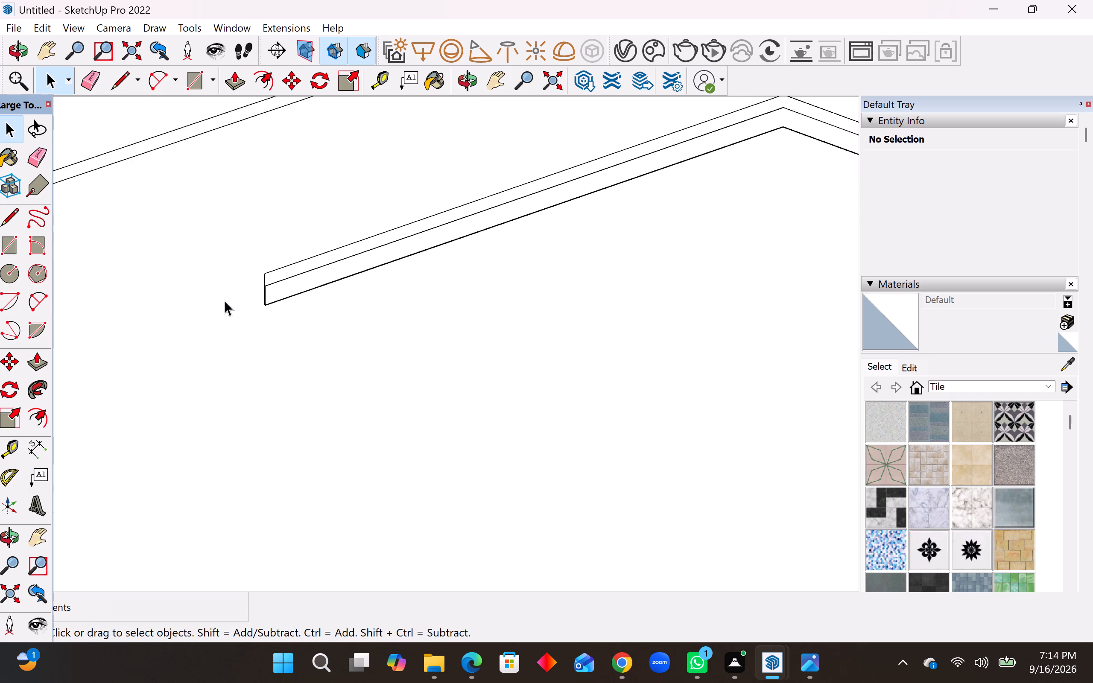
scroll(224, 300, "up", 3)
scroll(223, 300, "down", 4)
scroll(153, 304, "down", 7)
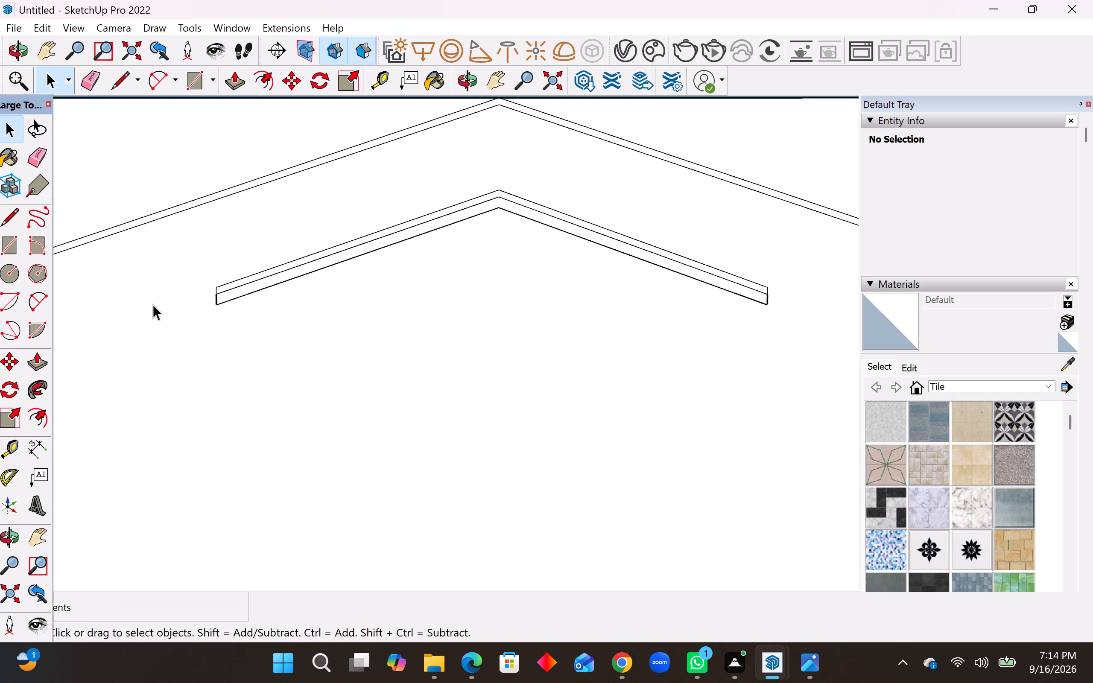
Draw horizontal lines about 7' 3" long on both sides, joining the large gable band's inner ends to the small gable's band ends.
scroll(339, 279, "down", 2)
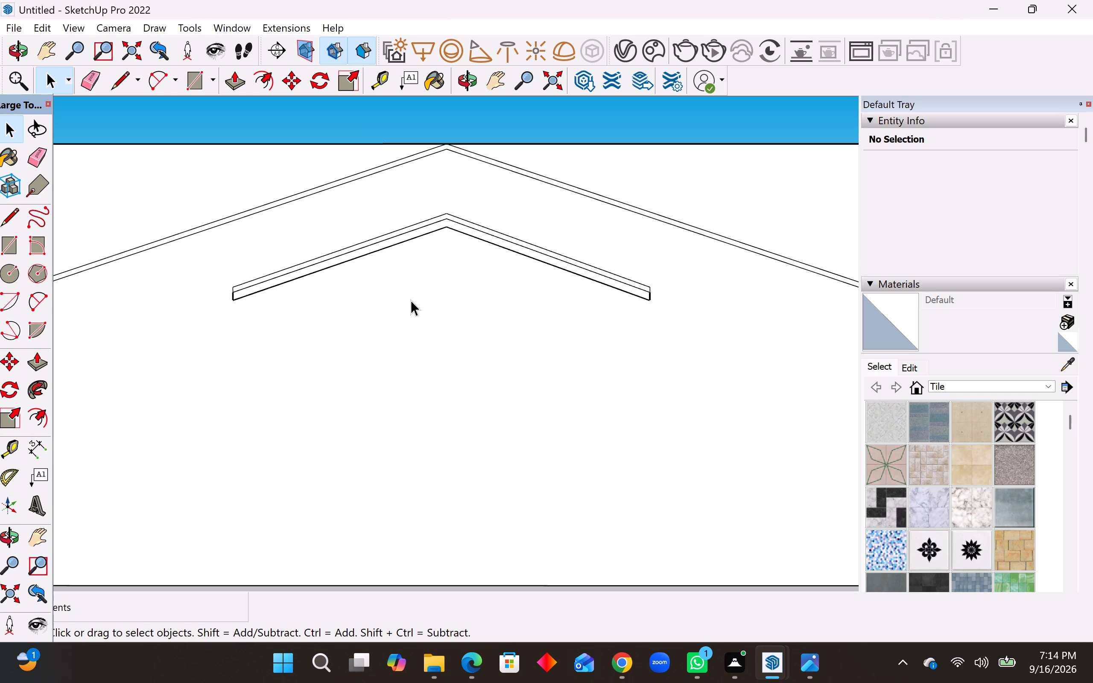
scroll(607, 301, "down", 3)
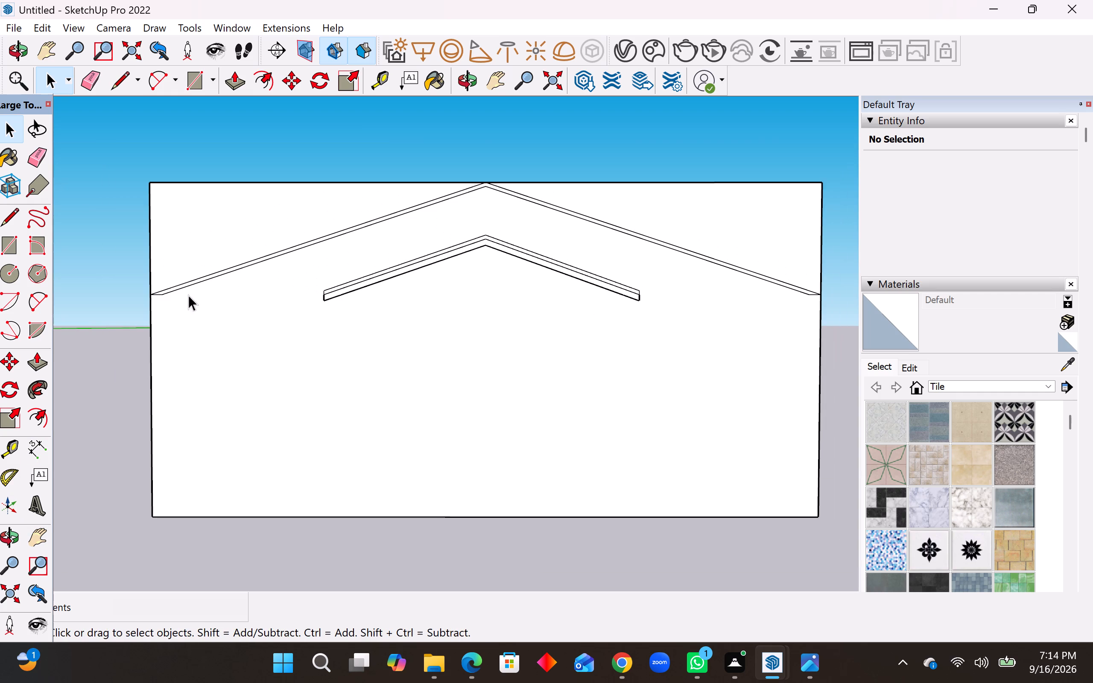
left_click(5, 214)
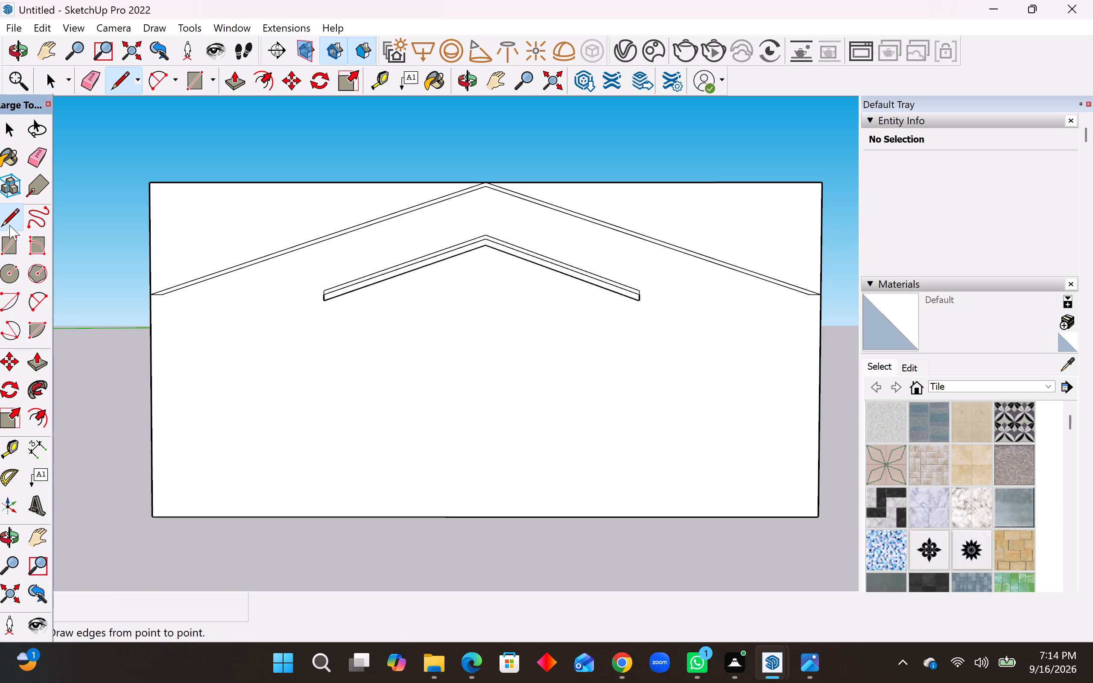
left_click(164, 297)
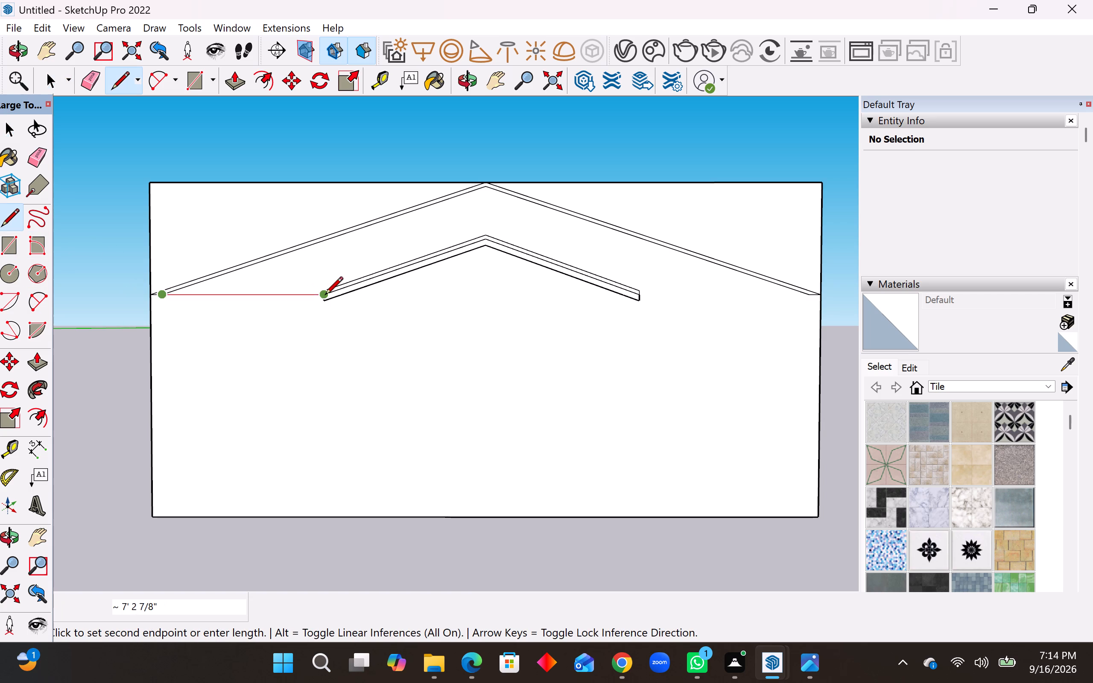
left_click(325, 296)
left_click(641, 295)
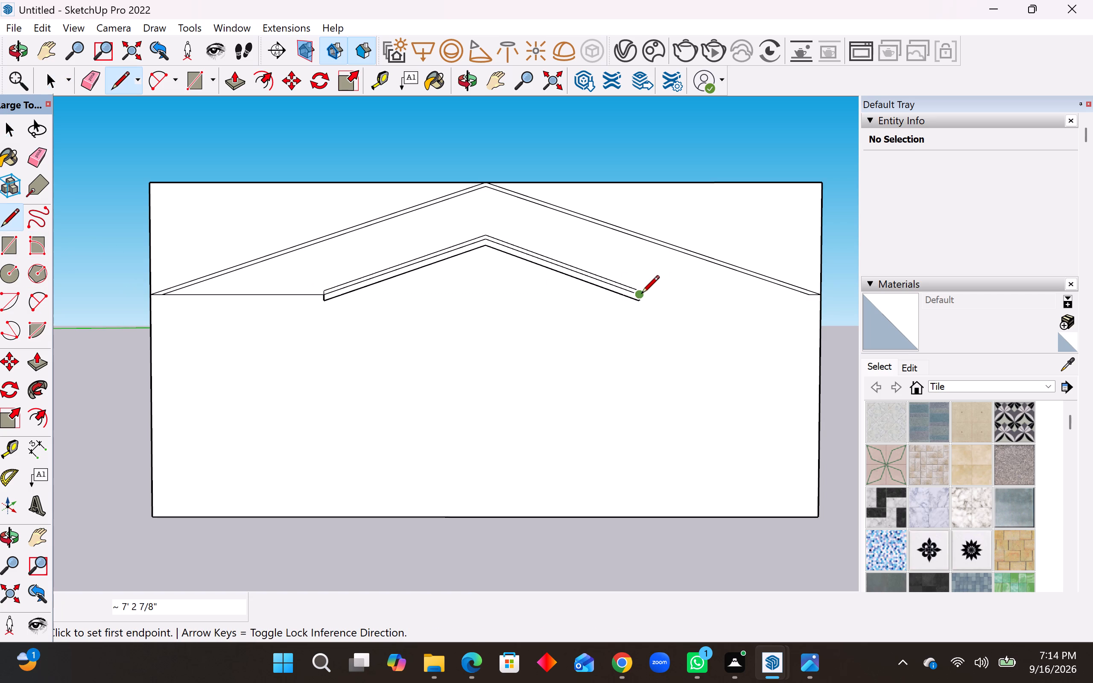
left_click(806, 300)
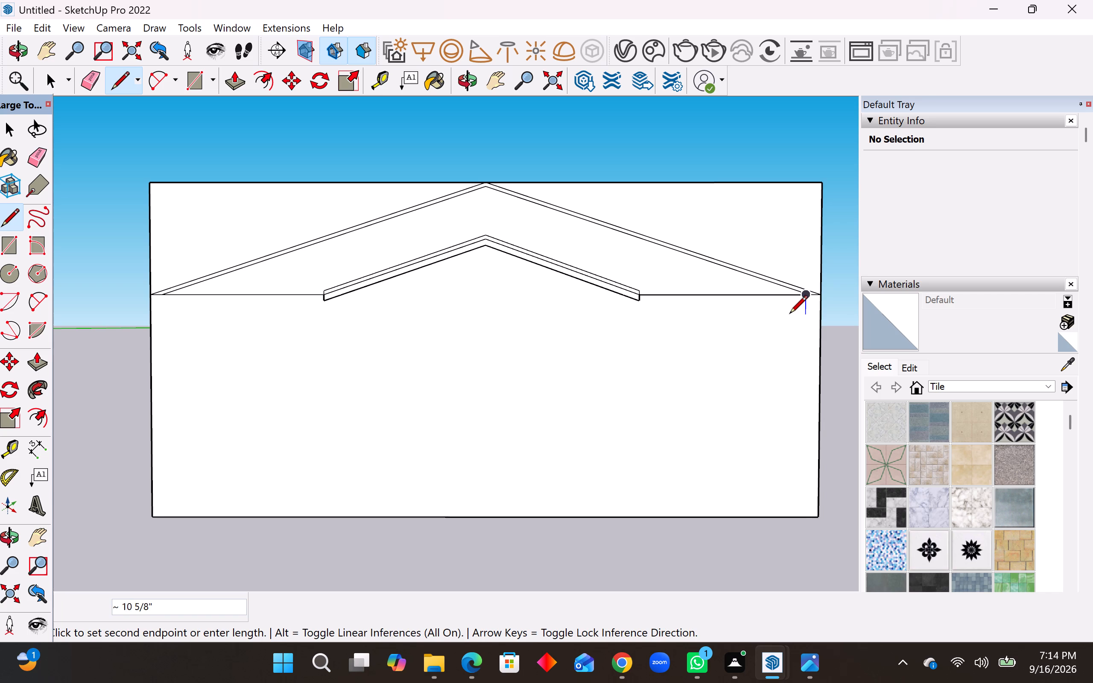
key("space")
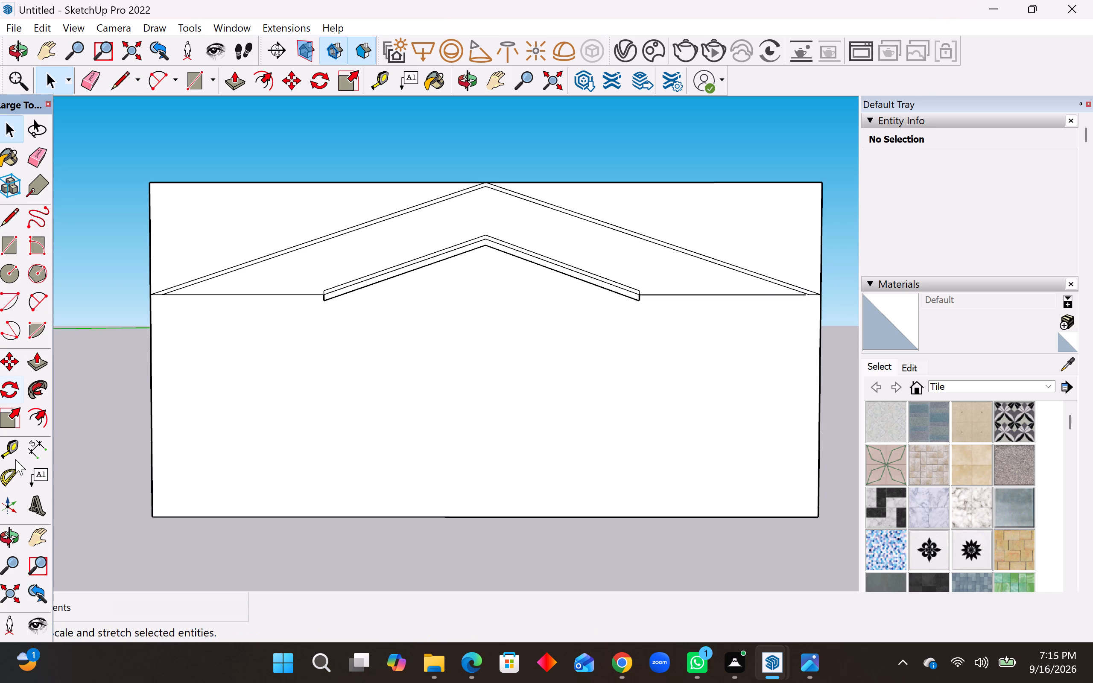
Place a guide 1" below the new horizontal lines and a second guide 2" below the first one.
left_click(14, 447)
left_click(247, 298)
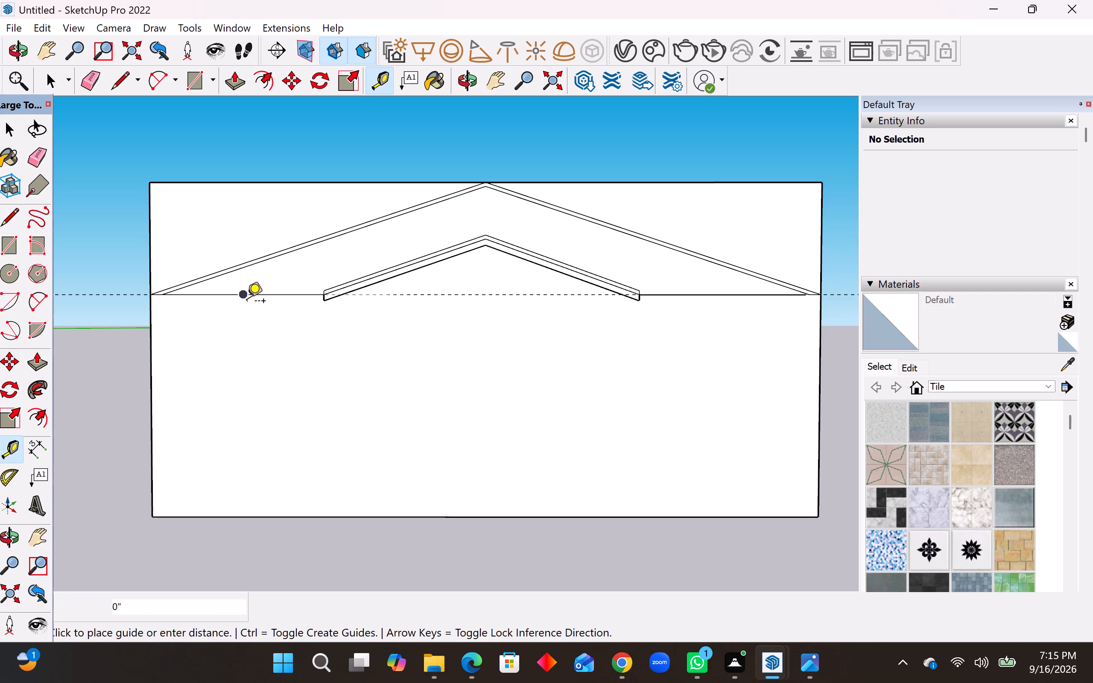
key("1")
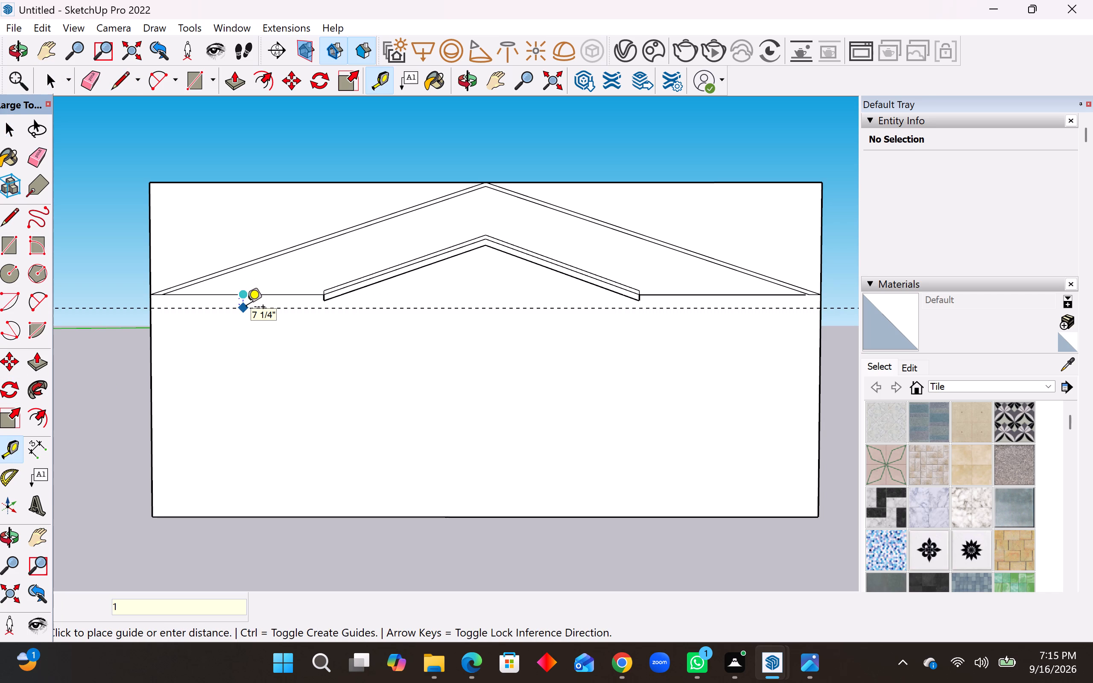
key("shift+quotedbl")
key("Return")
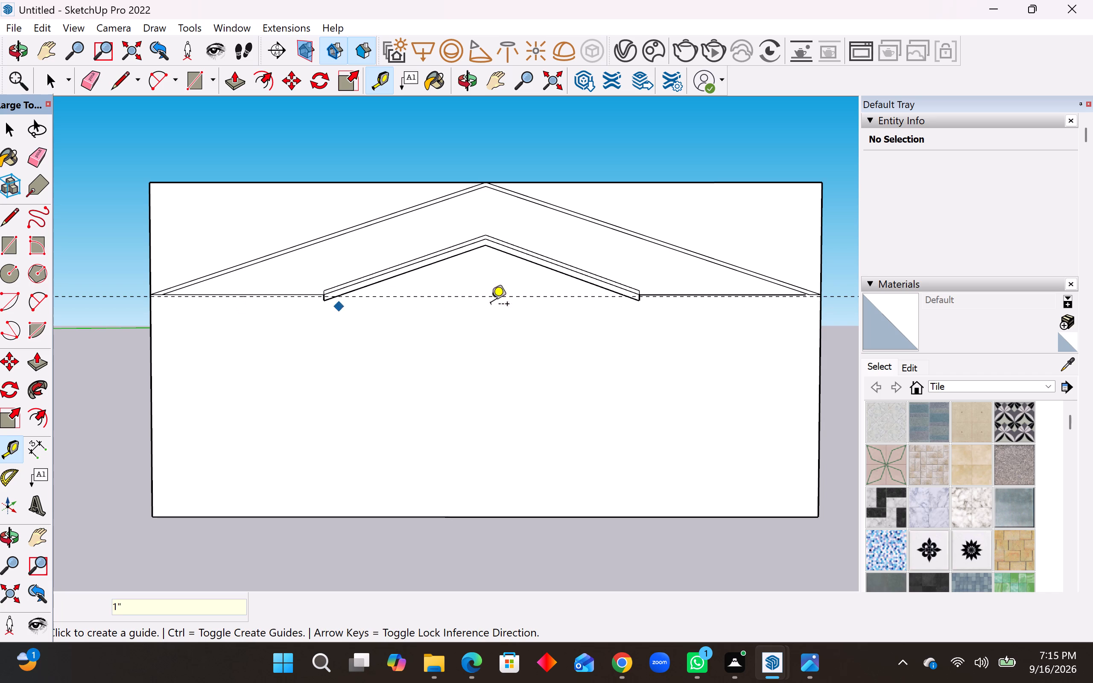
left_click(390, 297)
key("2")
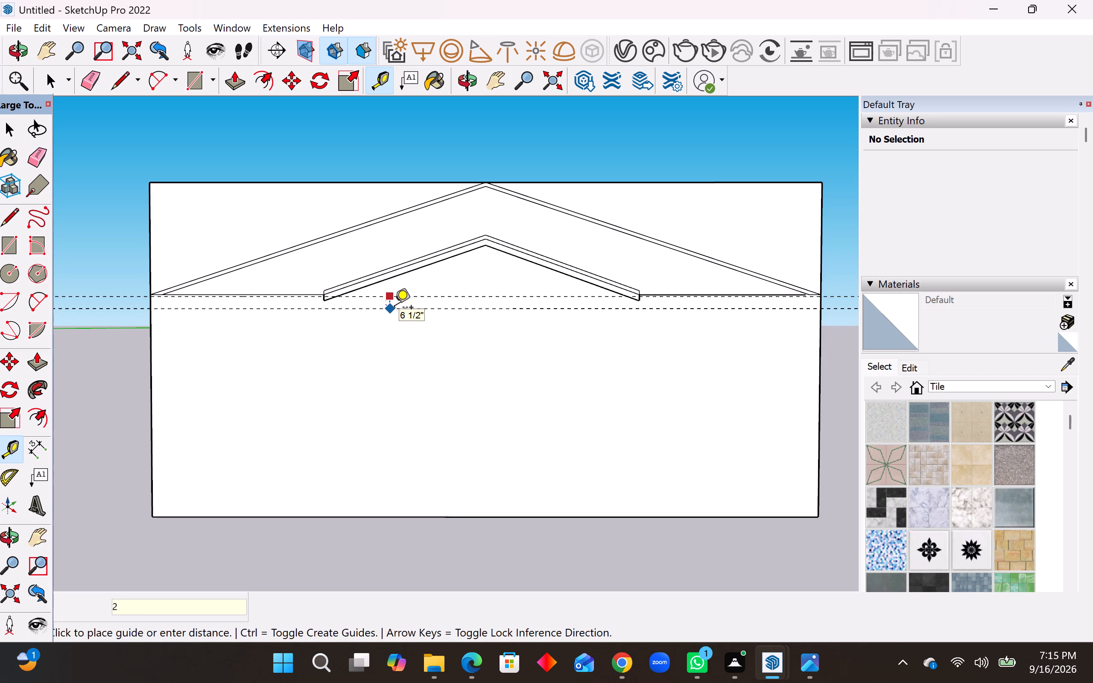
key("shift+quotedbl")
key("Return")
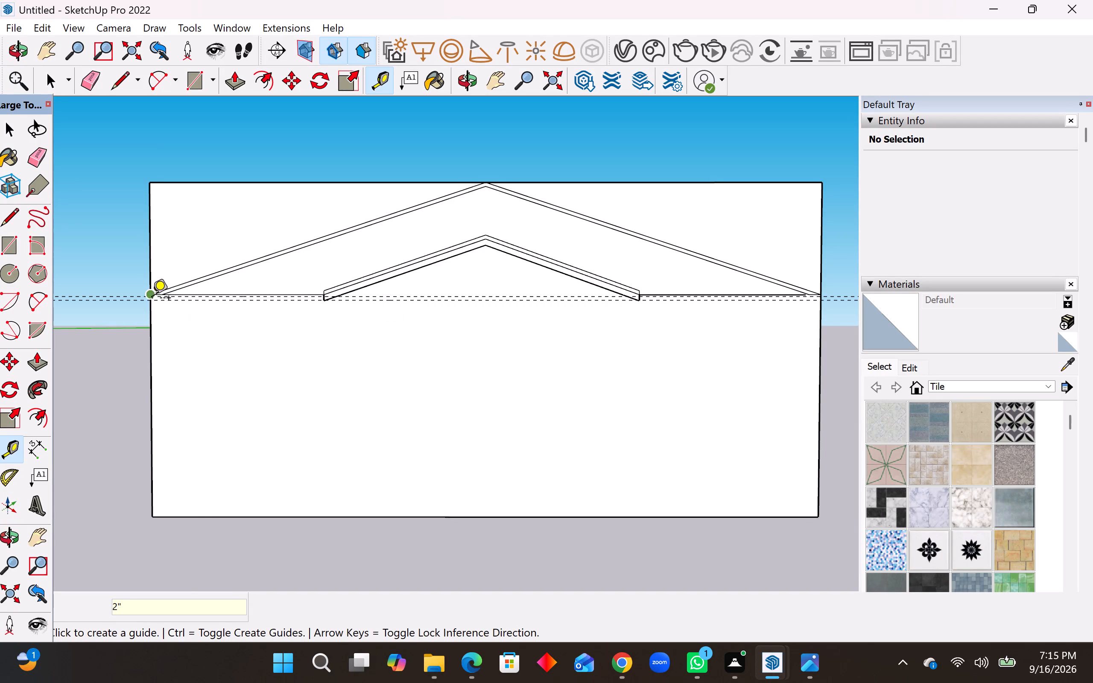
Draw short verticals down from both inner slopes of the small gable, joined by a line about 11' 9" long on the lower guide.
left_click(3, 223)
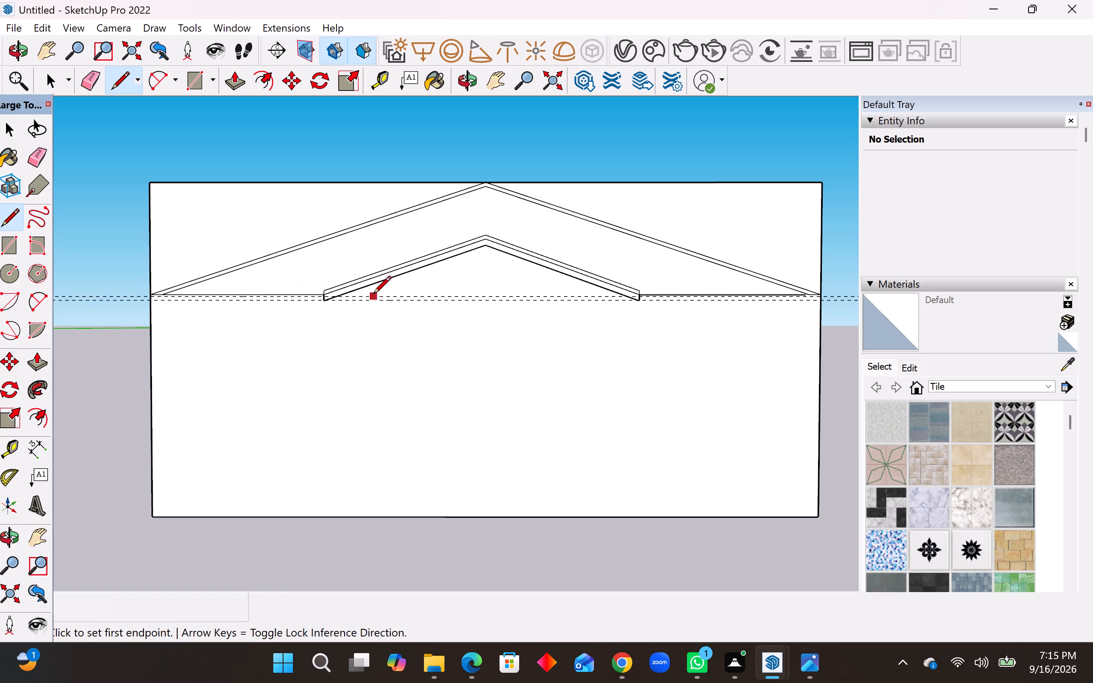
left_click(4, 223)
scroll(347, 300, "up", 5)
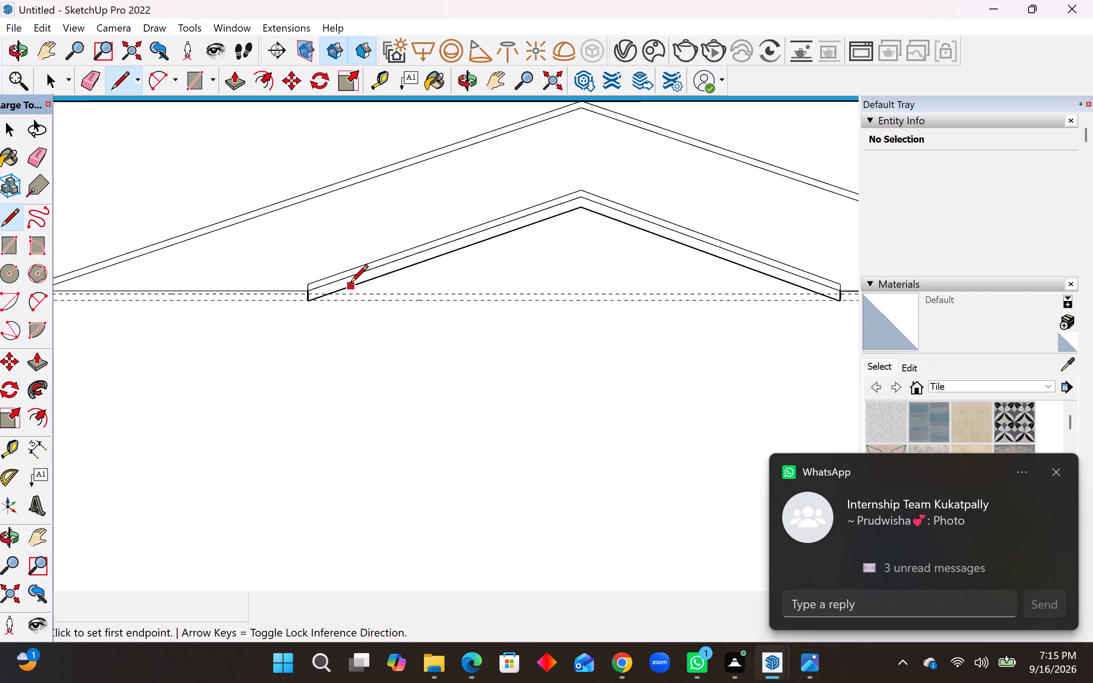
left_click(351, 285)
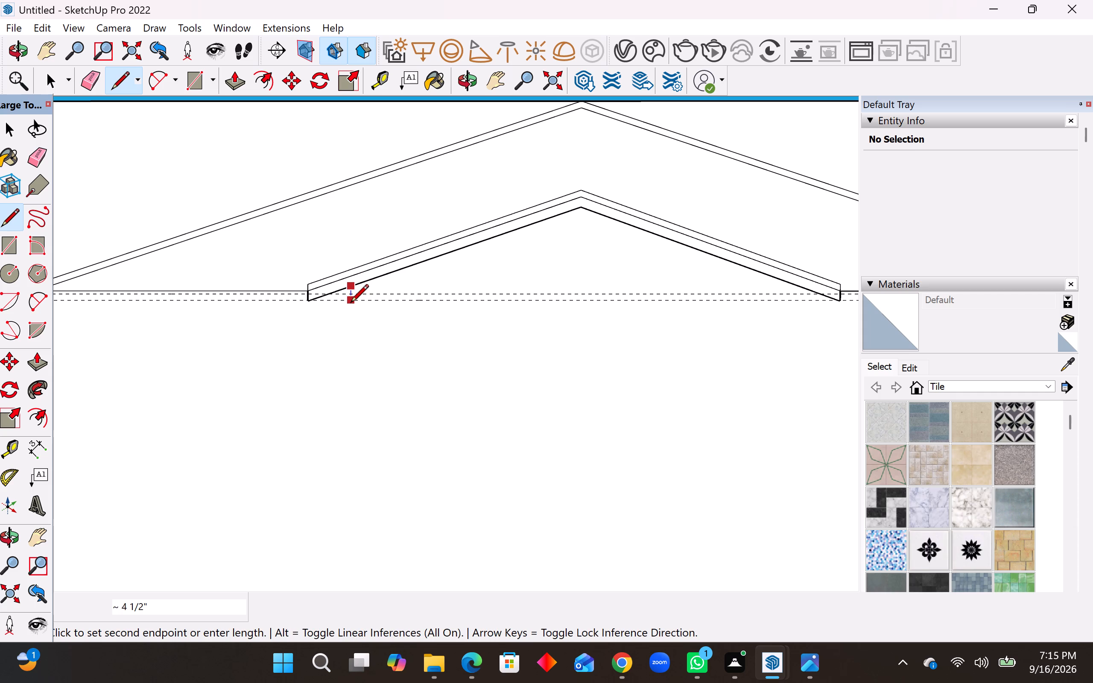
left_click(351, 304)
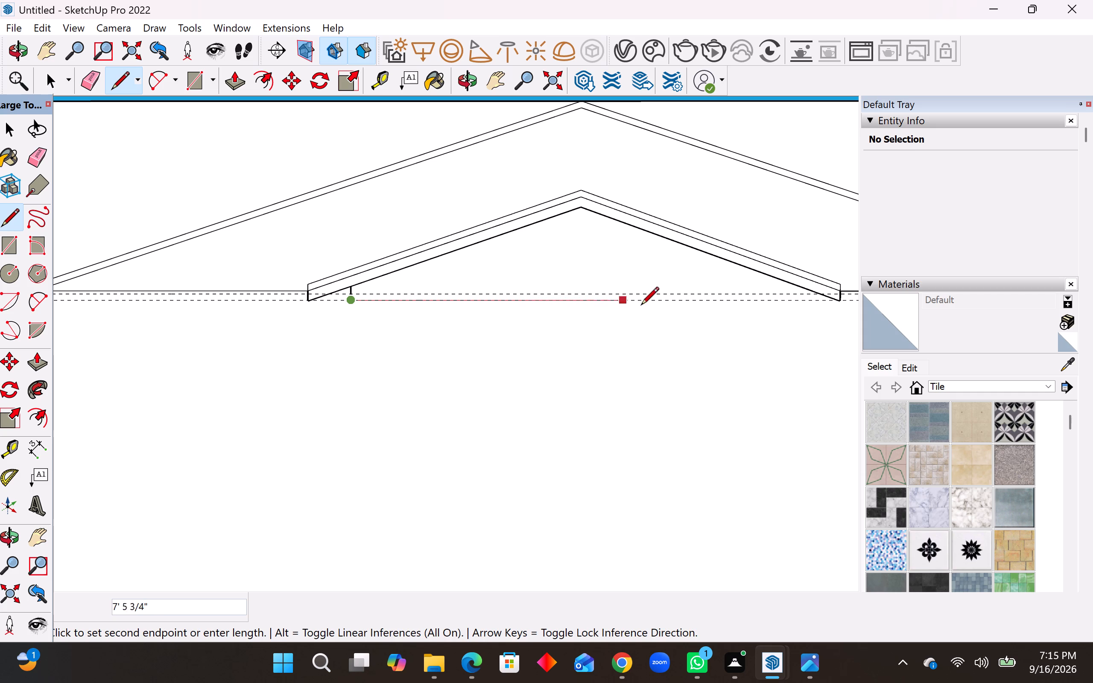
left_click(794, 300)
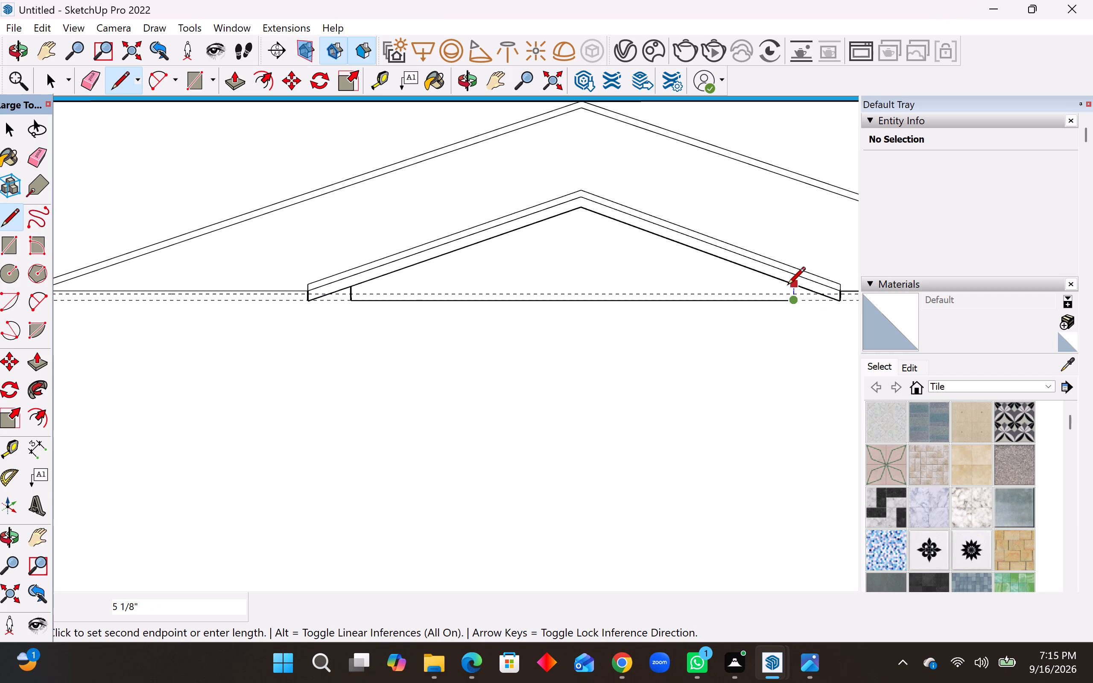
left_click(787, 286)
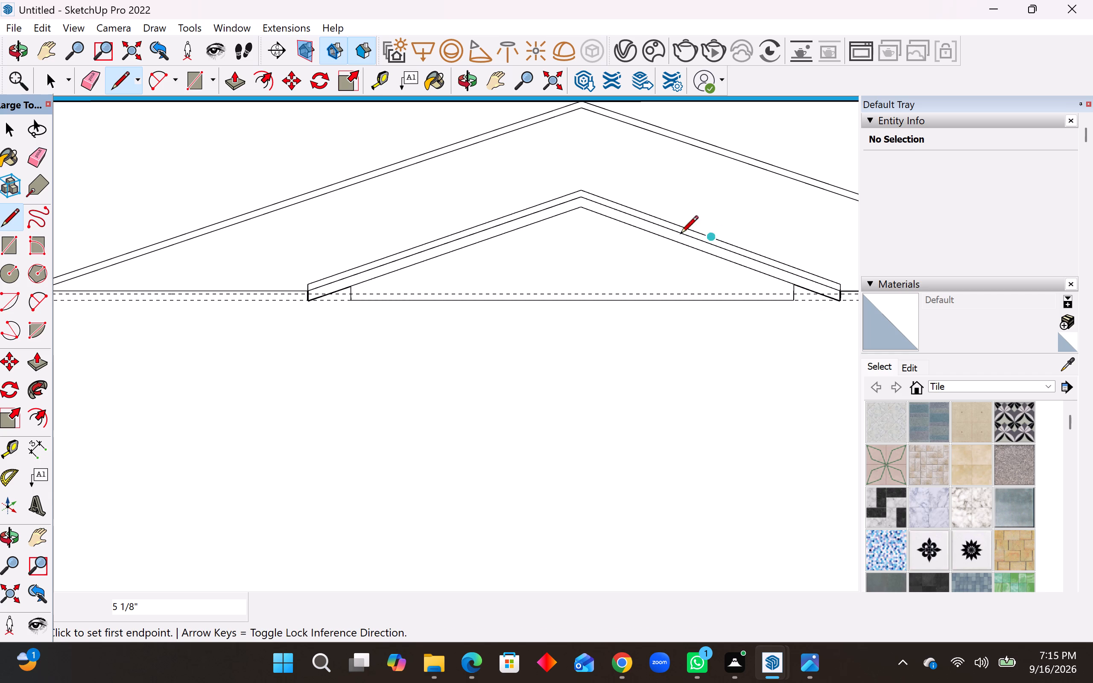
Retrace the small gable's inner left slope from its peak to the top of the left short vertical.
left_click(577, 210)
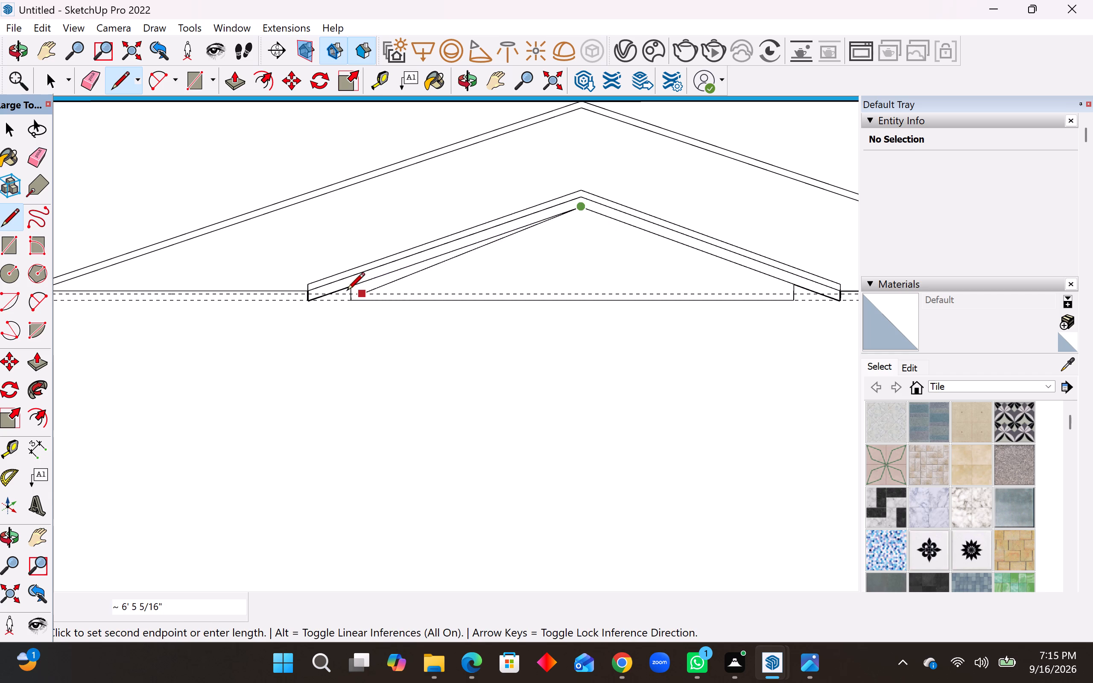
left_click(346, 290)
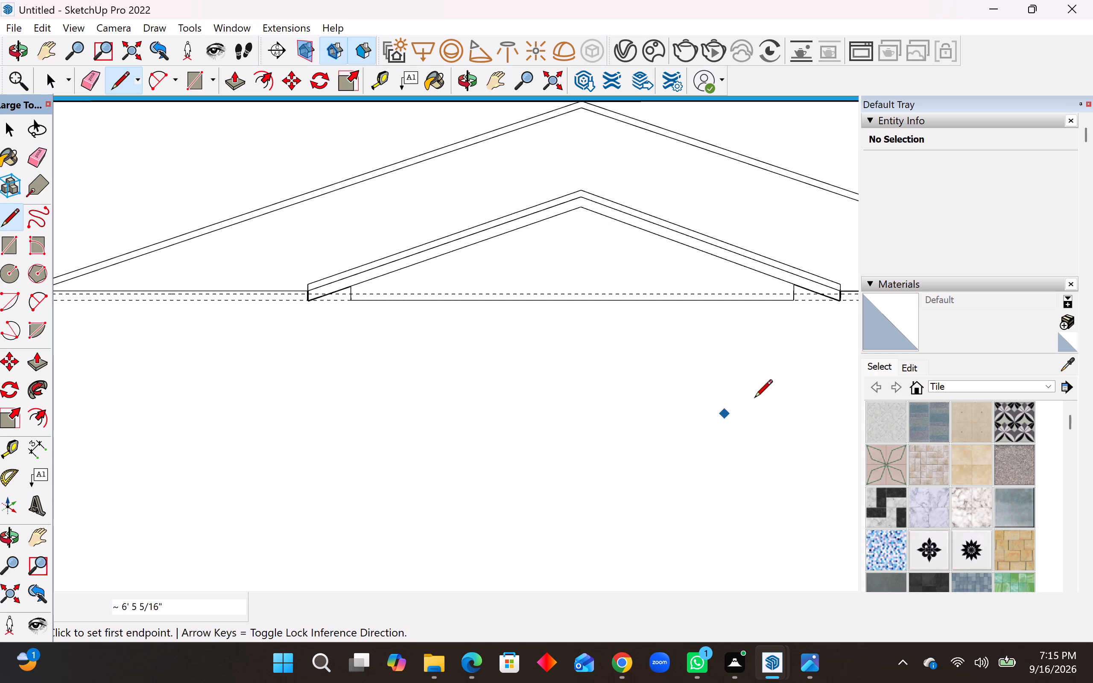
key("space")
Draw a 1" line down the wall's left edge from the large gable's corner to the upper guide.
scroll(621, 313, "down", 3)
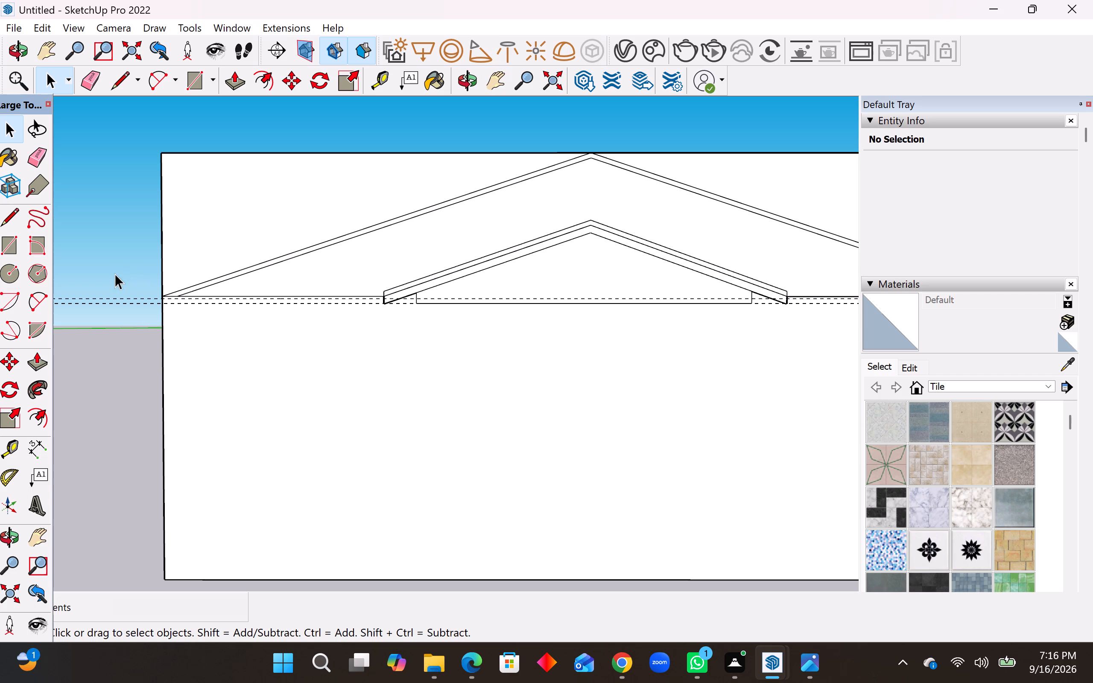
left_click(32, 161)
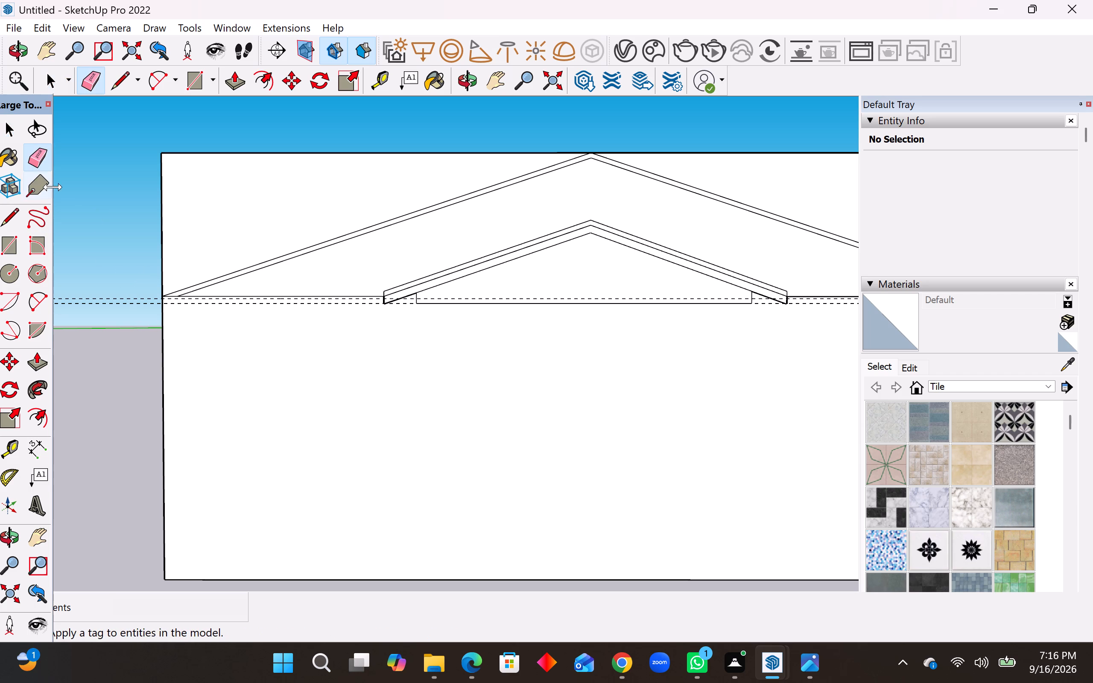
left_click(10, 213)
scroll(378, 337, "up", 3)
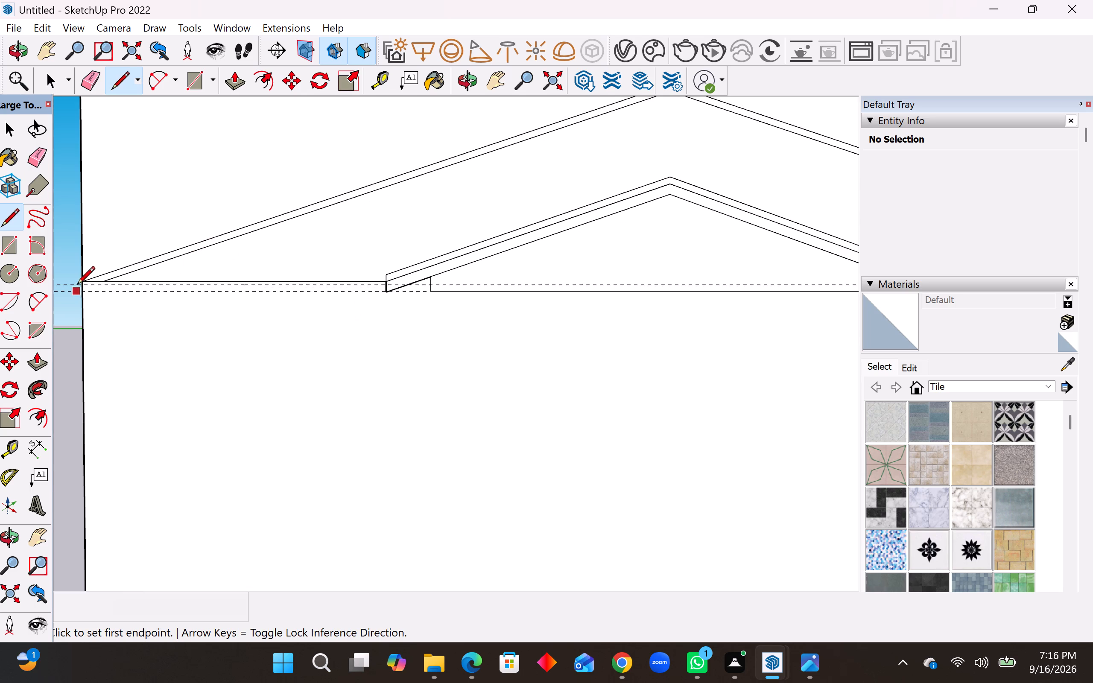
left_click(81, 286)
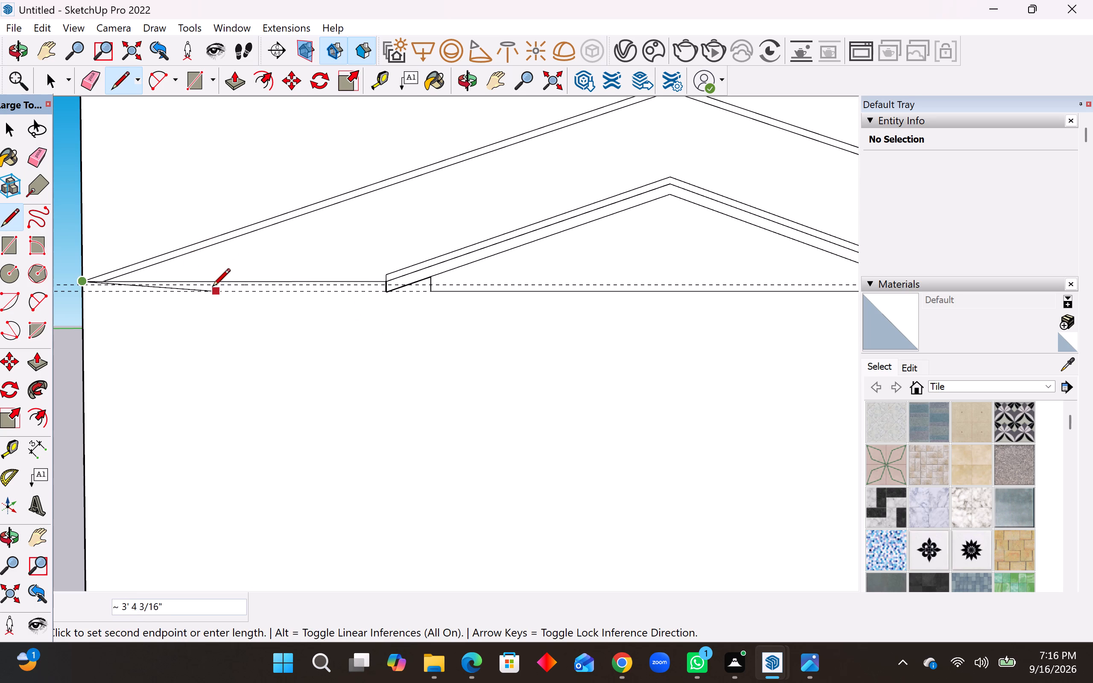
key("Escape")
scroll(82, 293, "up", 3)
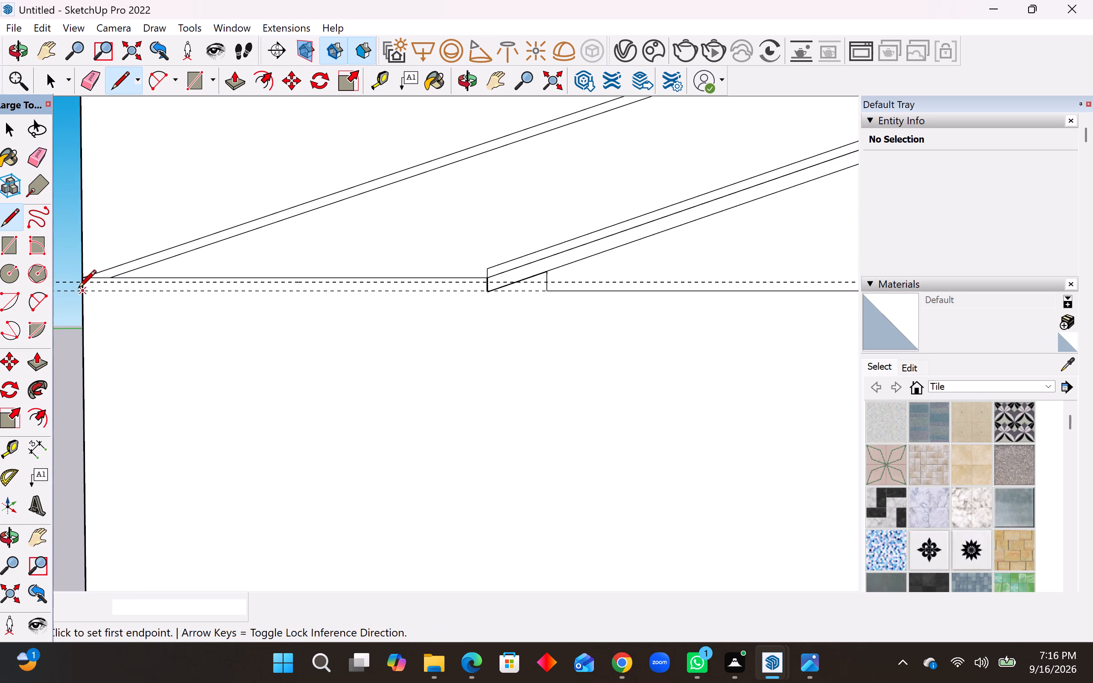
scroll(78, 292, "up", 4)
left_click(83, 281)
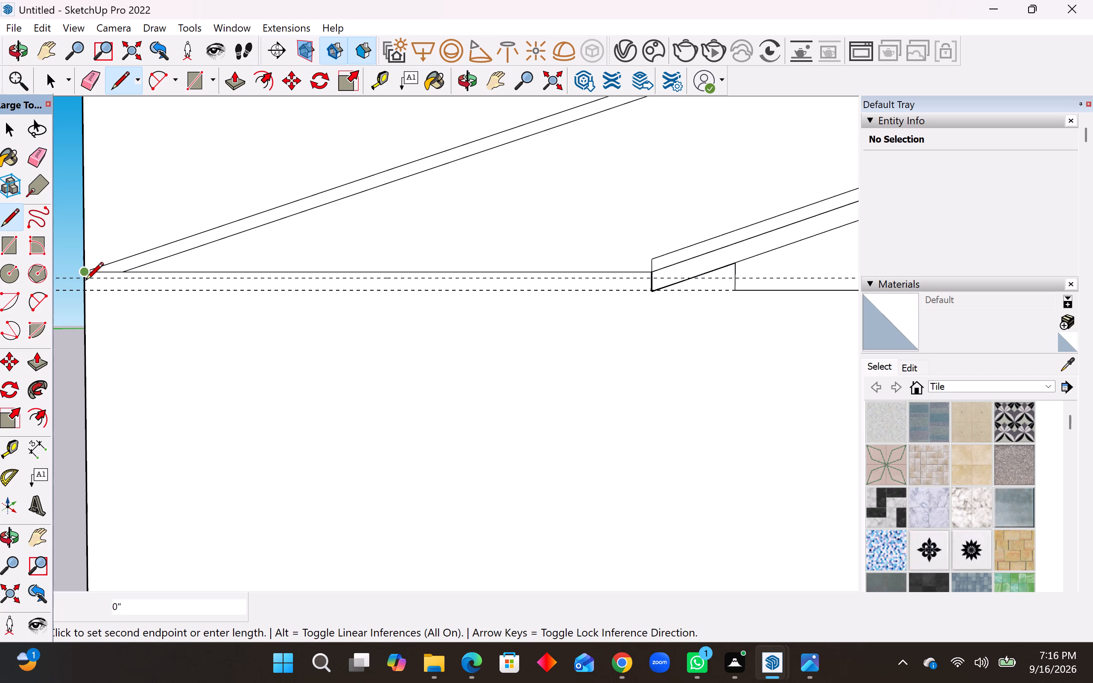
scroll(84, 305, "up", 4)
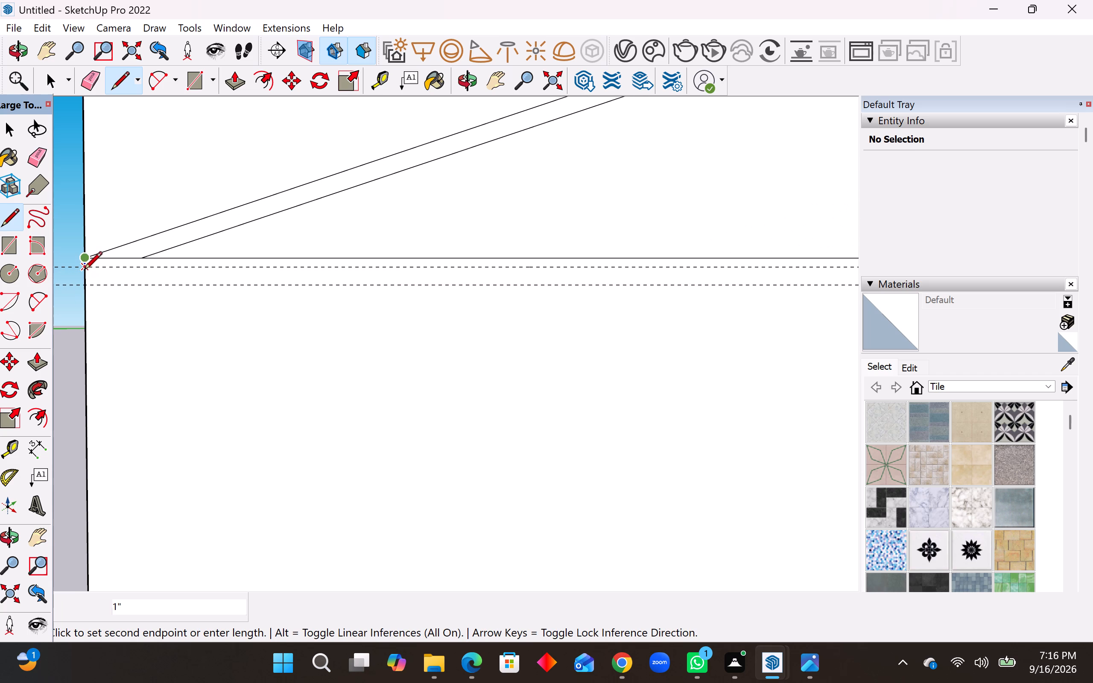
left_click(84, 270)
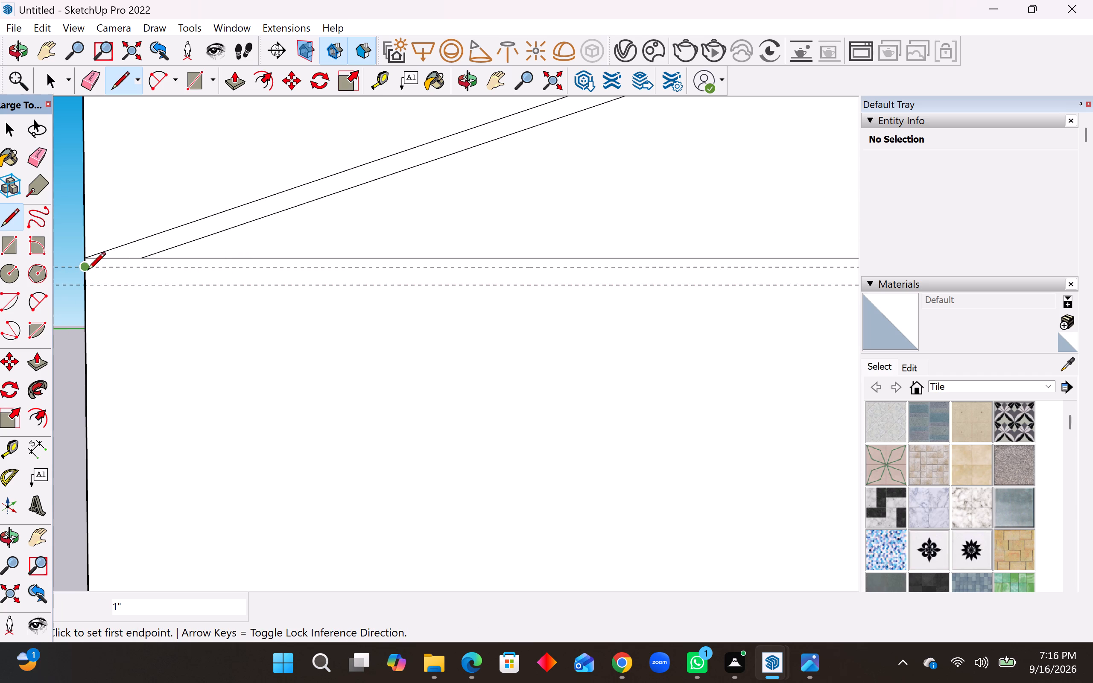
Draw a horizontal line about 7' 9" long on the upper guide from the wall's left edge to the small gable's band end.
left_click(85, 271)
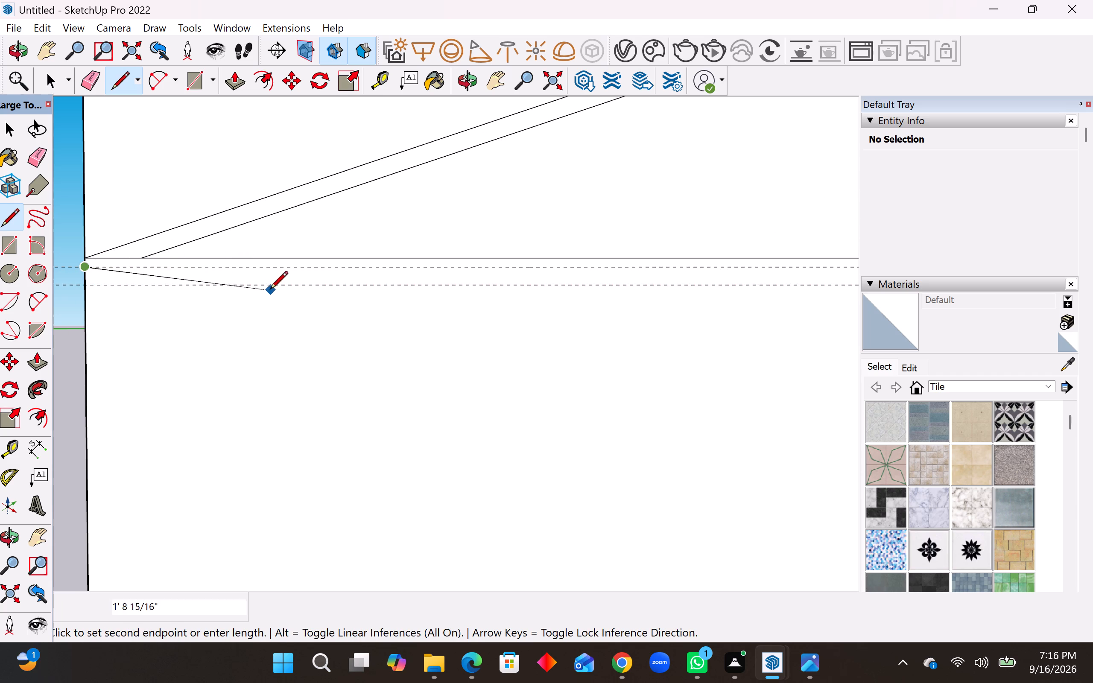
scroll(258, 289, "down", 3)
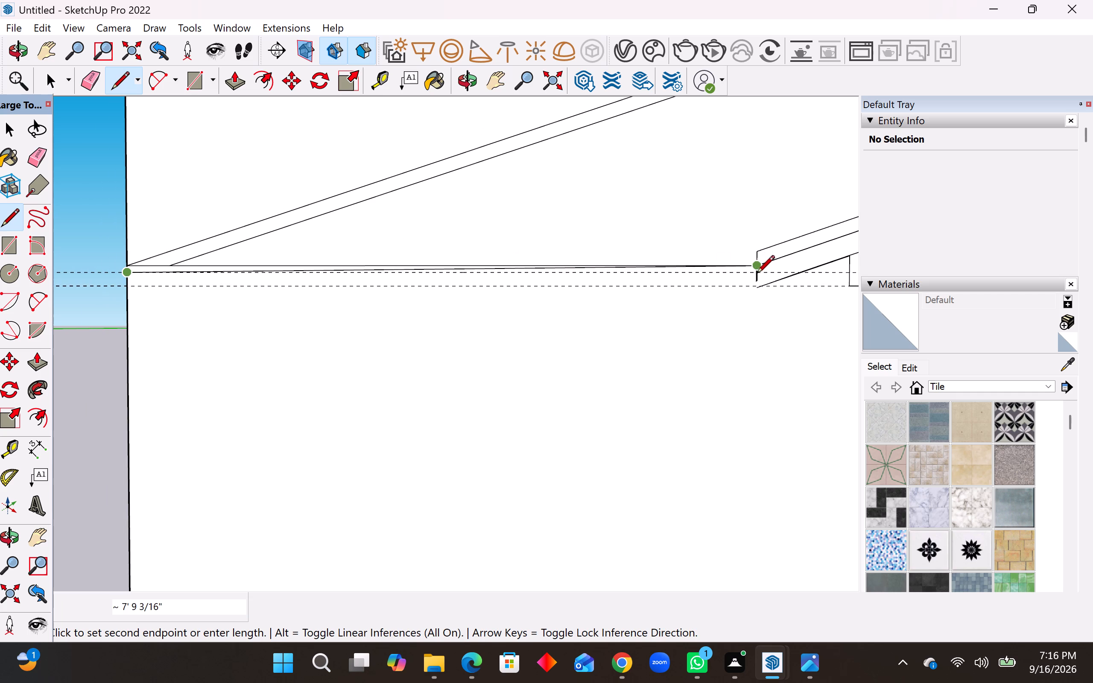
scroll(755, 277, "up", 4)
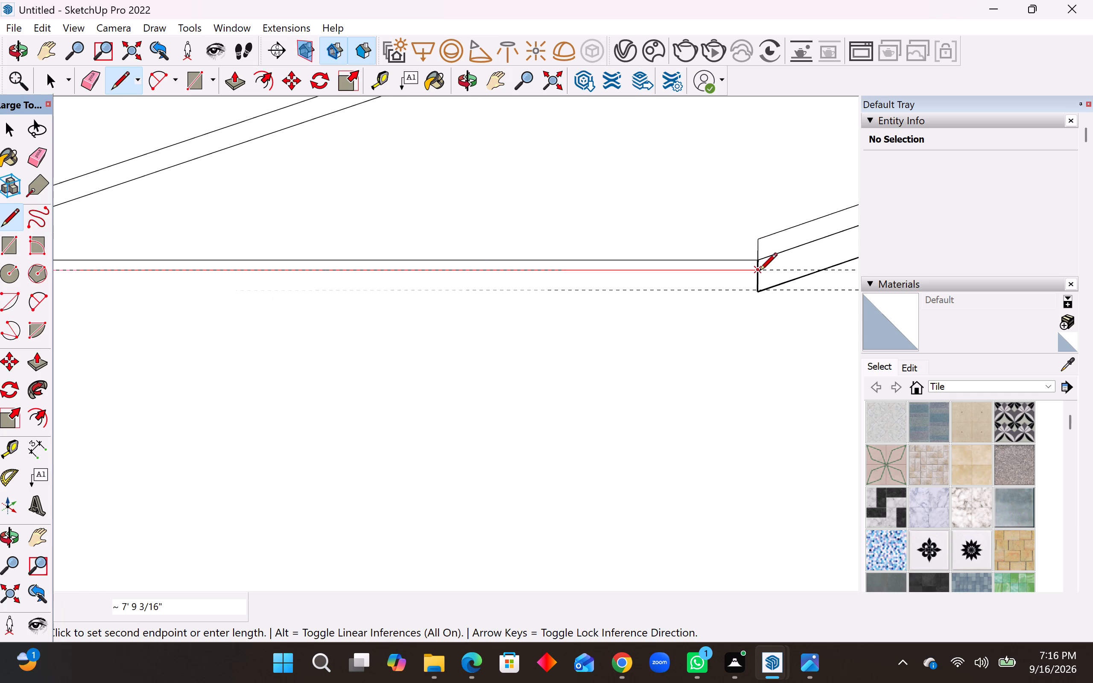
left_click(759, 272)
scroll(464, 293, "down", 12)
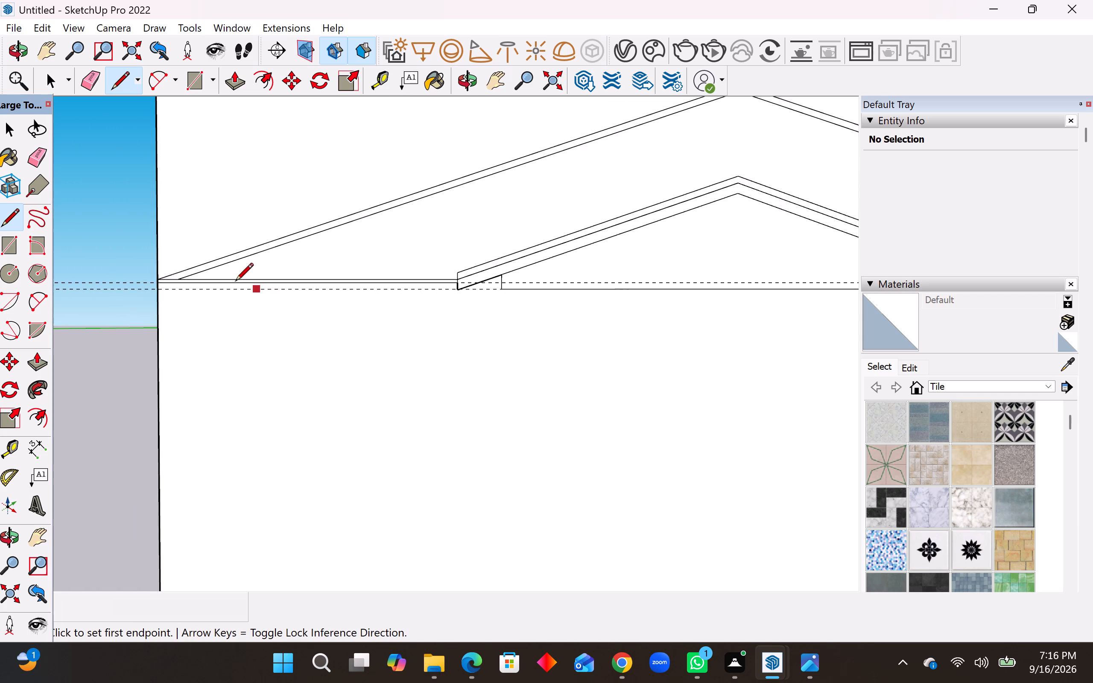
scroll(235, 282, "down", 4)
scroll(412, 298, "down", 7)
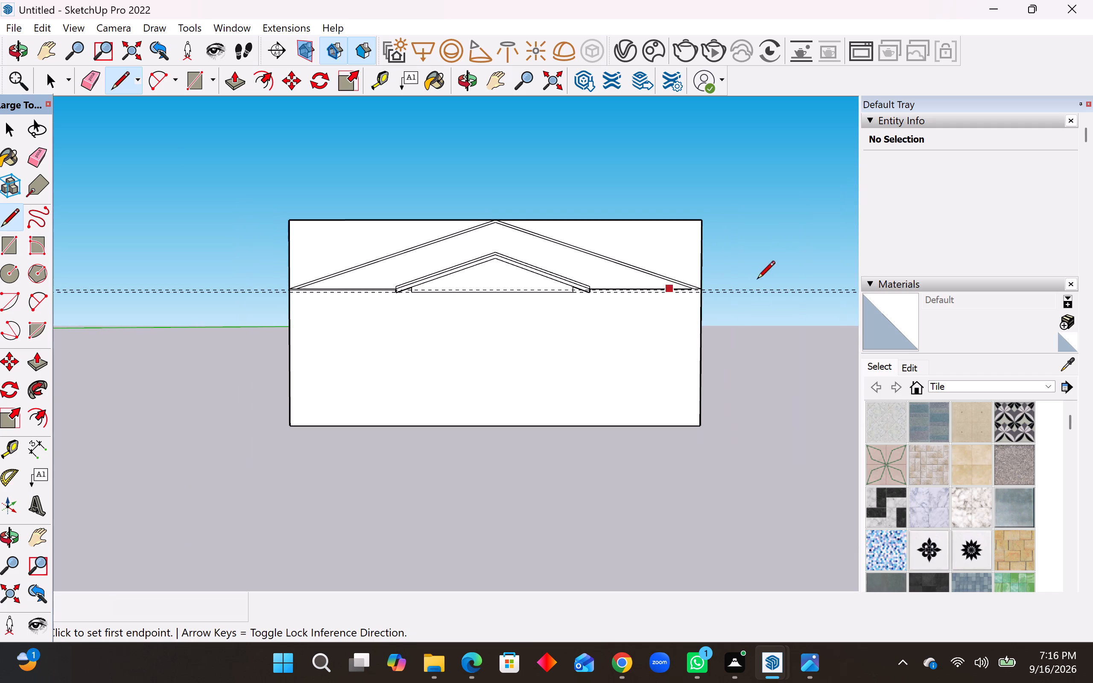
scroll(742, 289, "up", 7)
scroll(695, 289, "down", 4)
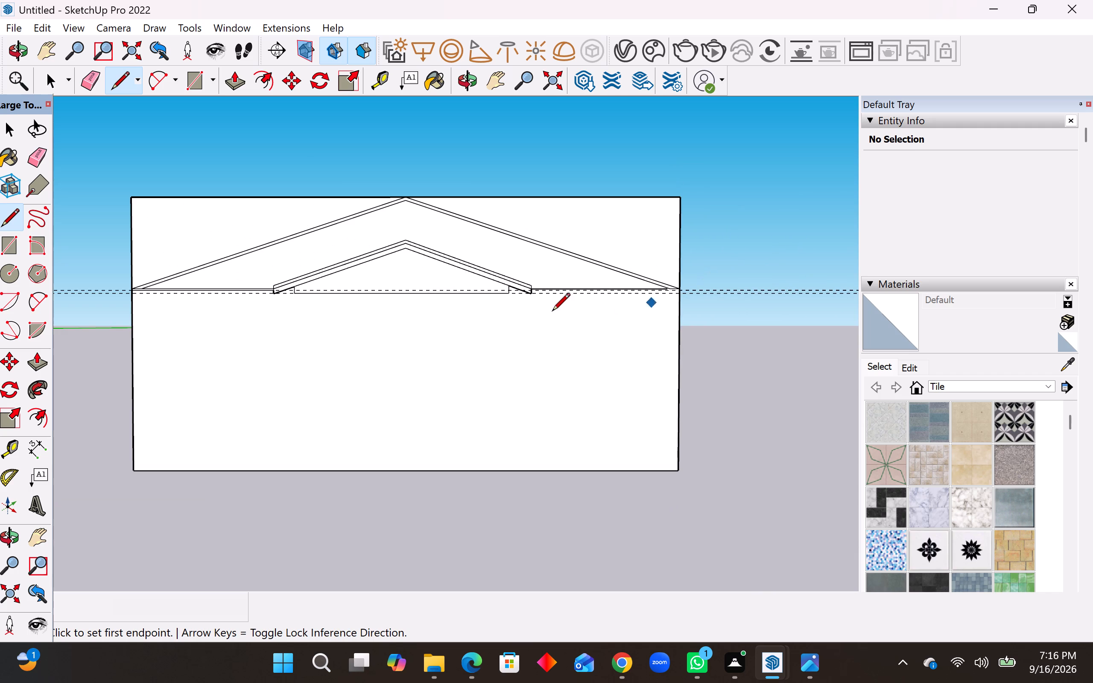
Draw a horizontal line about 8' 1" long on the upper guide from the small gable's right band end to the wall's right edge.
scroll(546, 312, "up", 9)
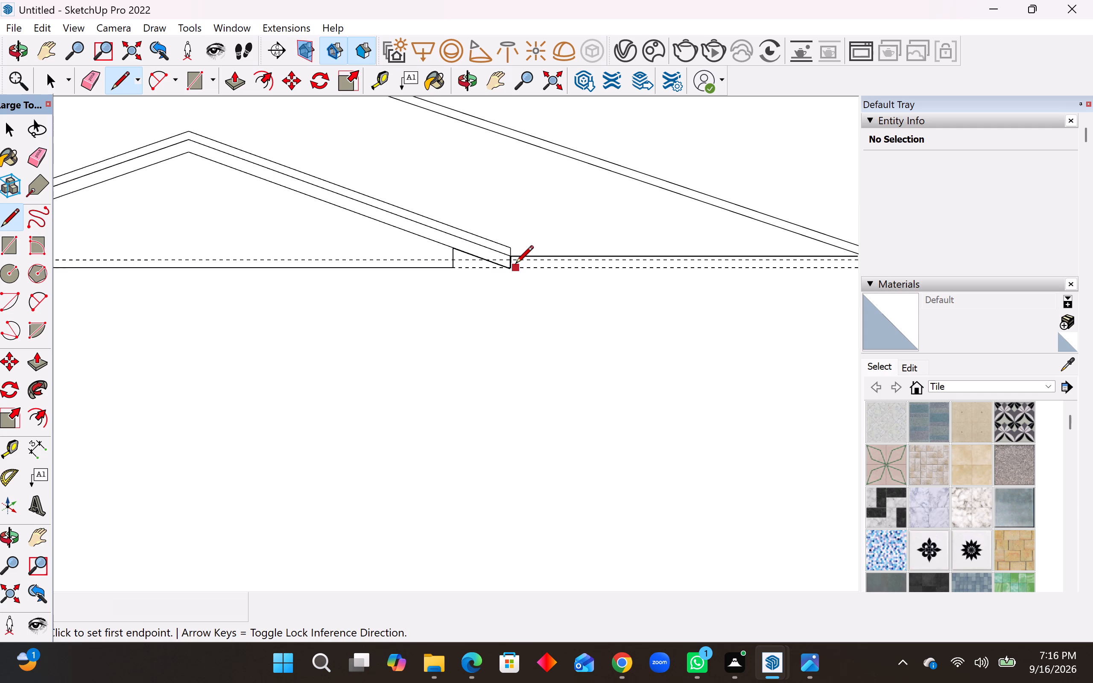
scroll(511, 266, "up", 4)
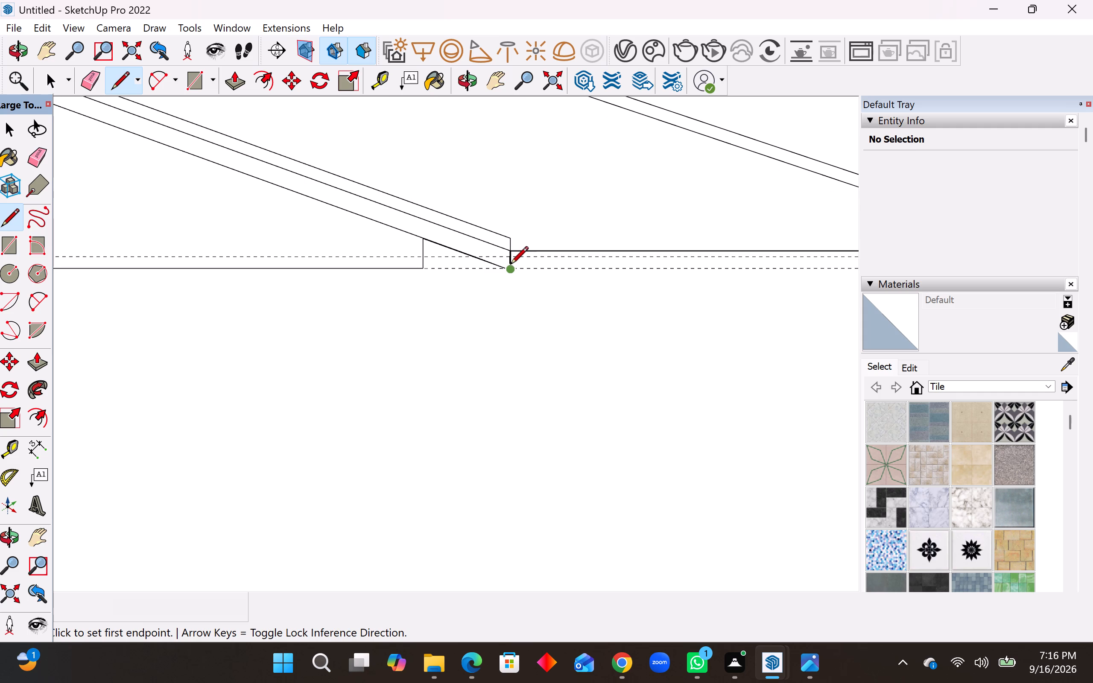
scroll(509, 260, "up", 4)
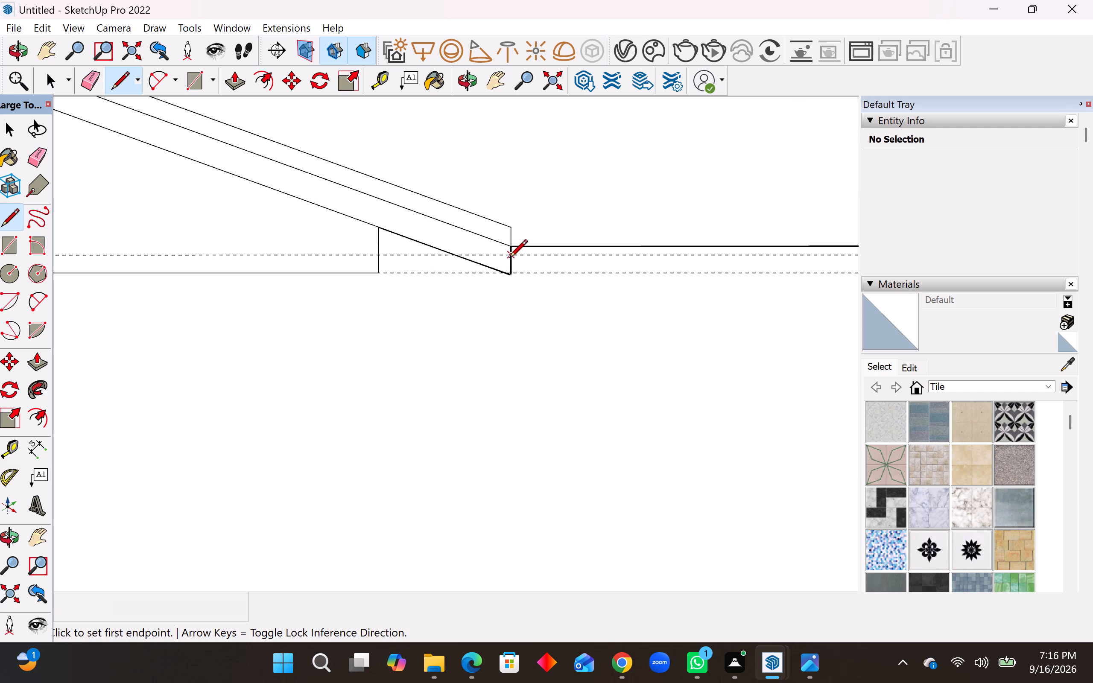
left_click(509, 259)
scroll(325, 301, "down", 11)
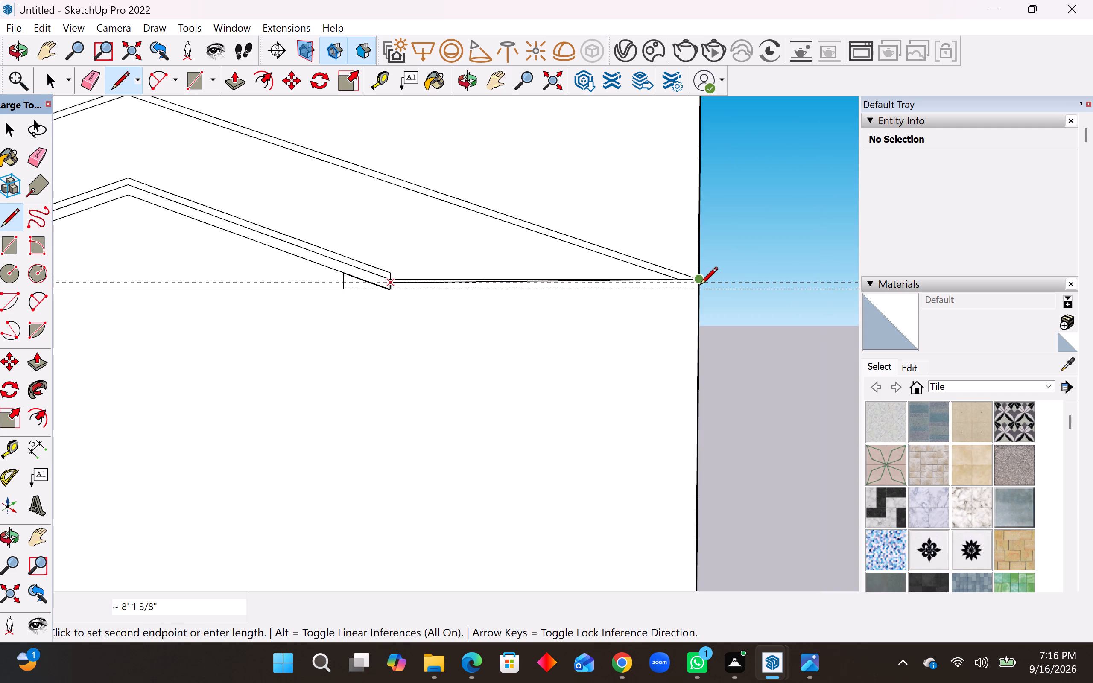
scroll(698, 288, "up", 4)
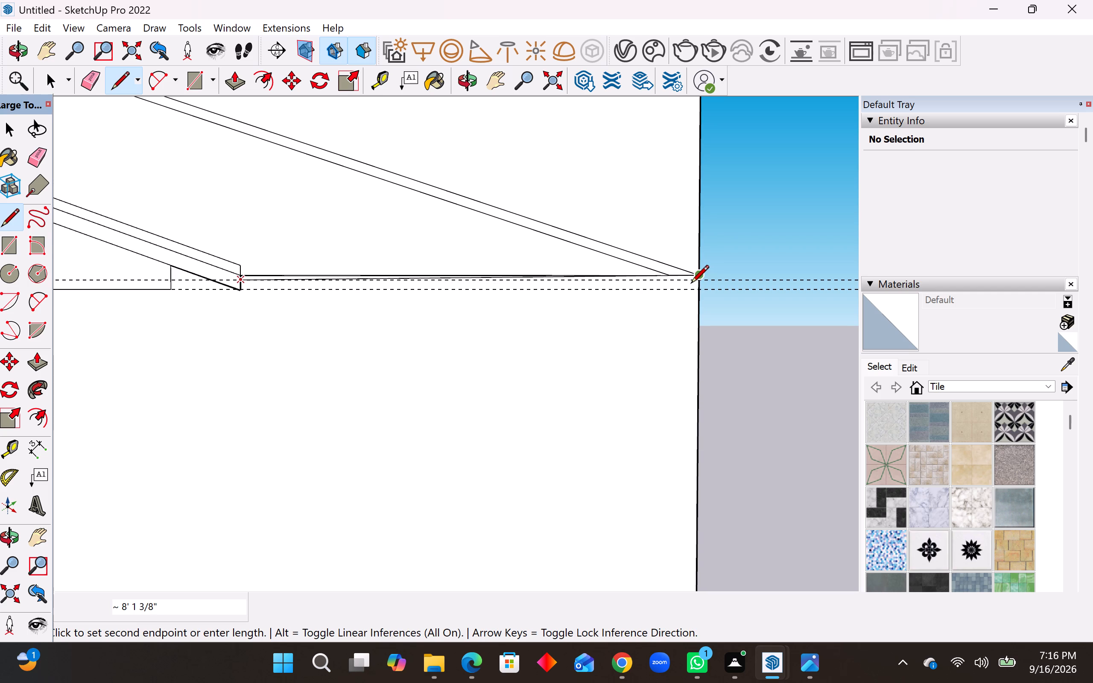
scroll(696, 286, "up", 3)
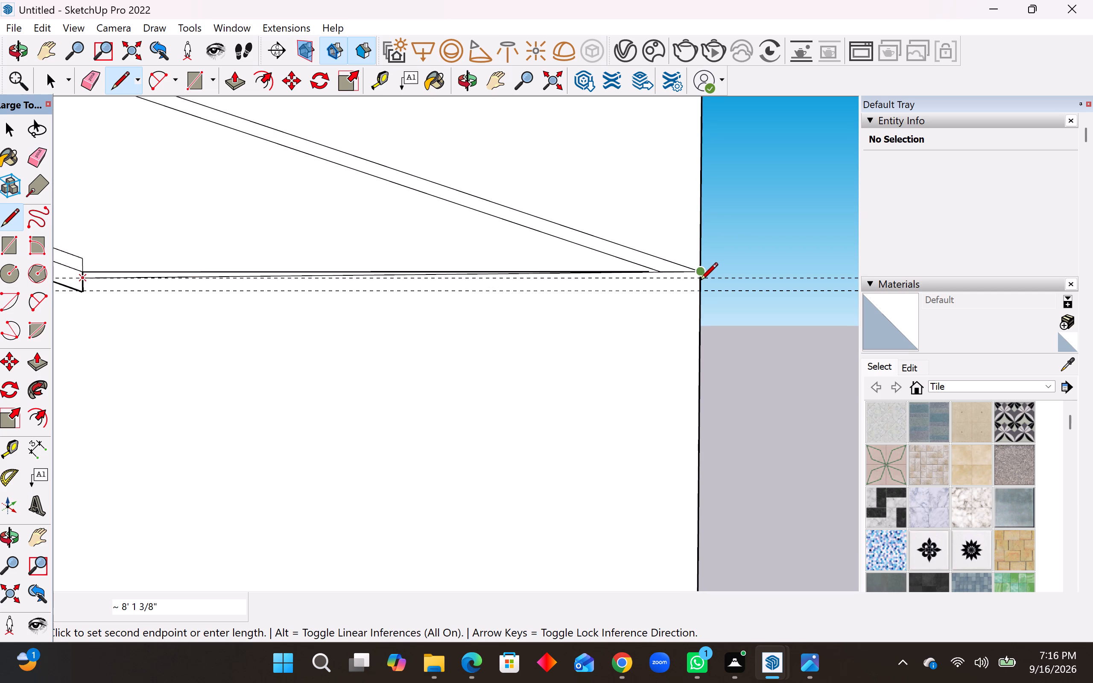
left_click(699, 285)
scroll(746, 307, "down", 2)
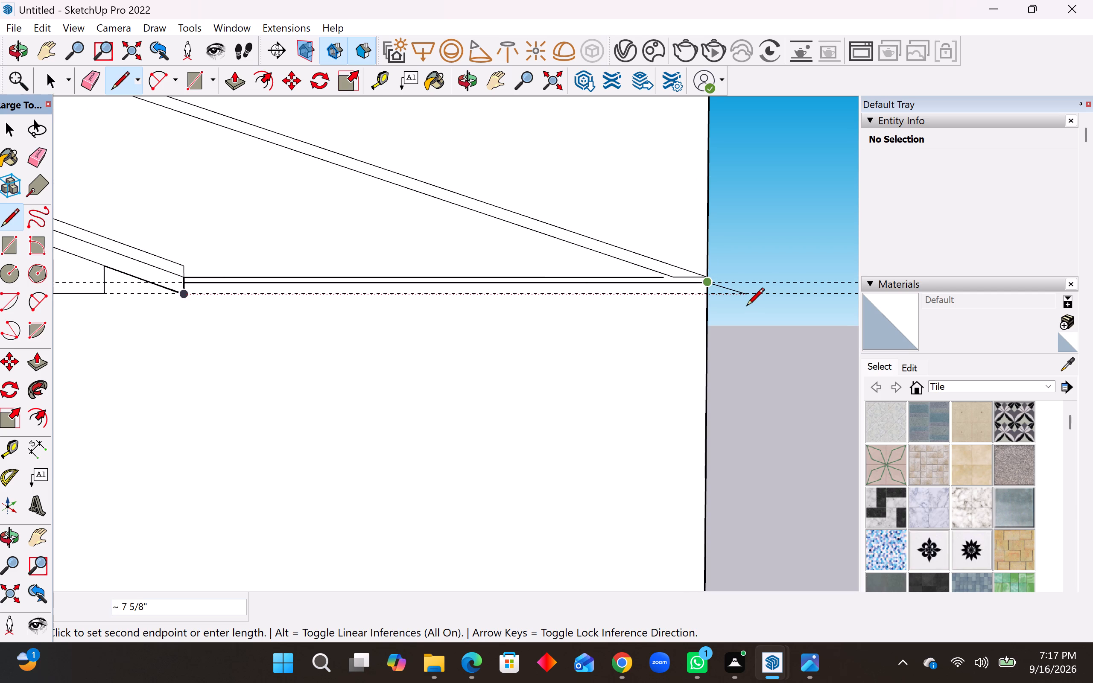
key("space")
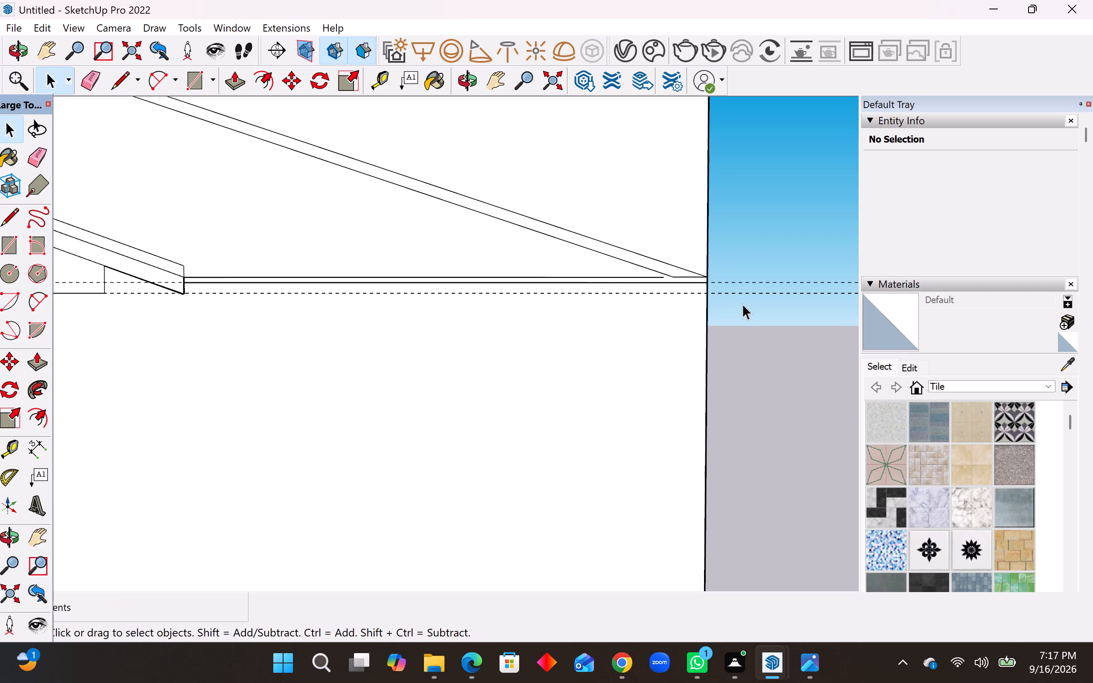
Bridge the gap at the foot of the large gable's inner right slope with a horizontal line about 1 3/4" long.
left_click(3, 226)
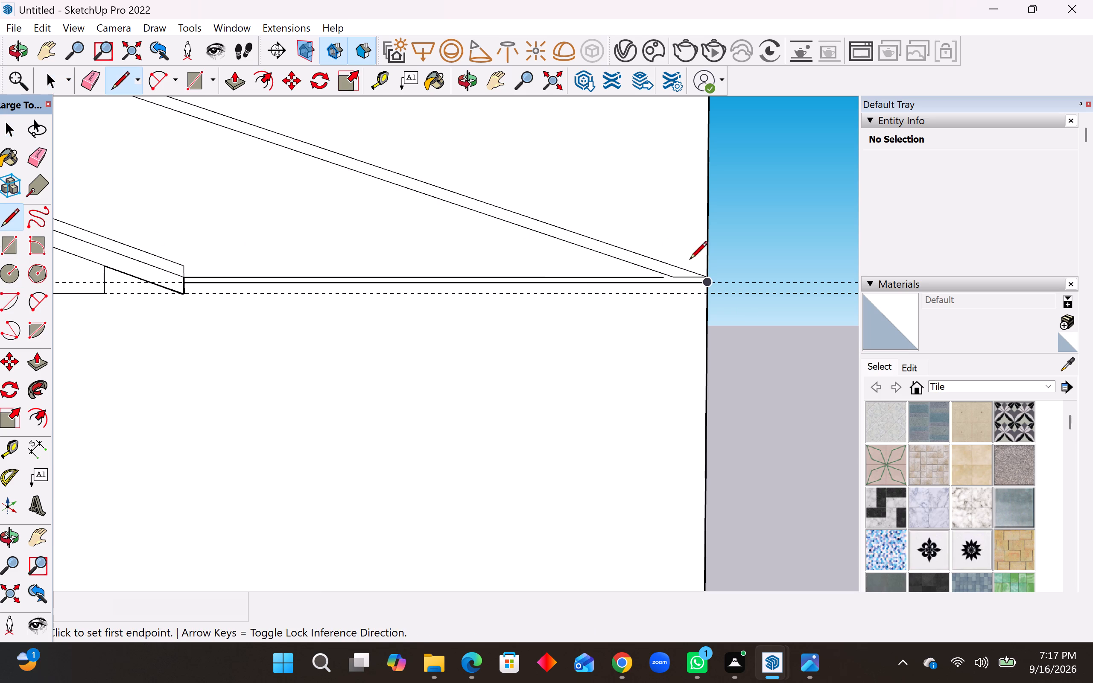
left_click(663, 279)
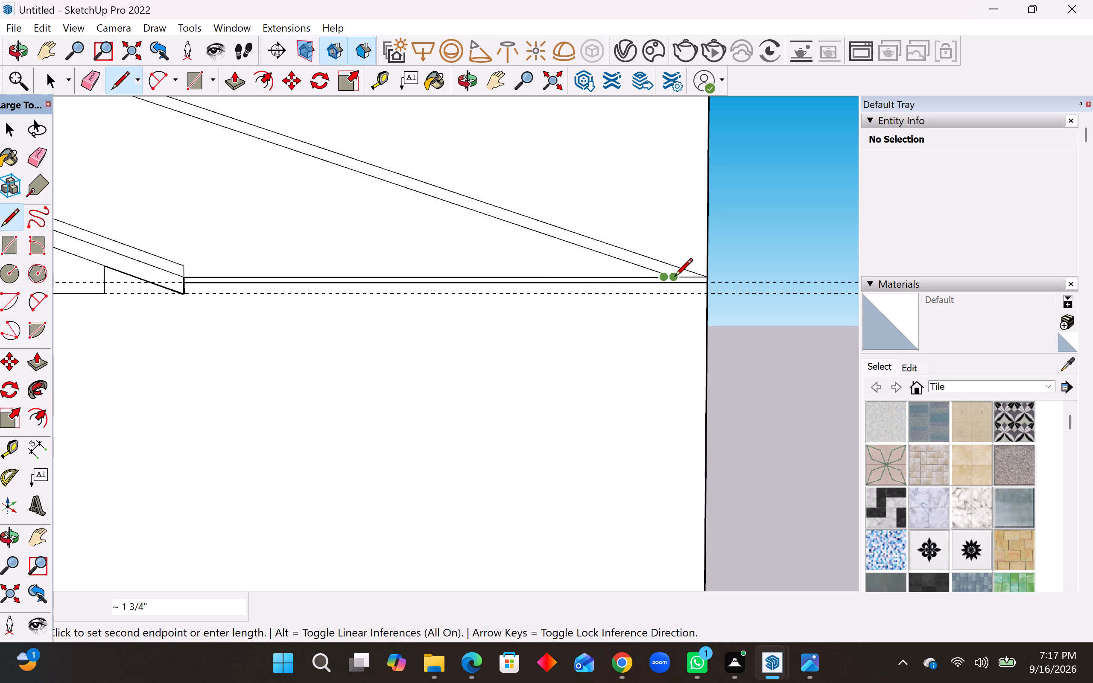
left_click(675, 277)
Draw a line about 30' long on the lower guide from the wall's left edge to its right edge.
scroll(843, 297, "down", 12)
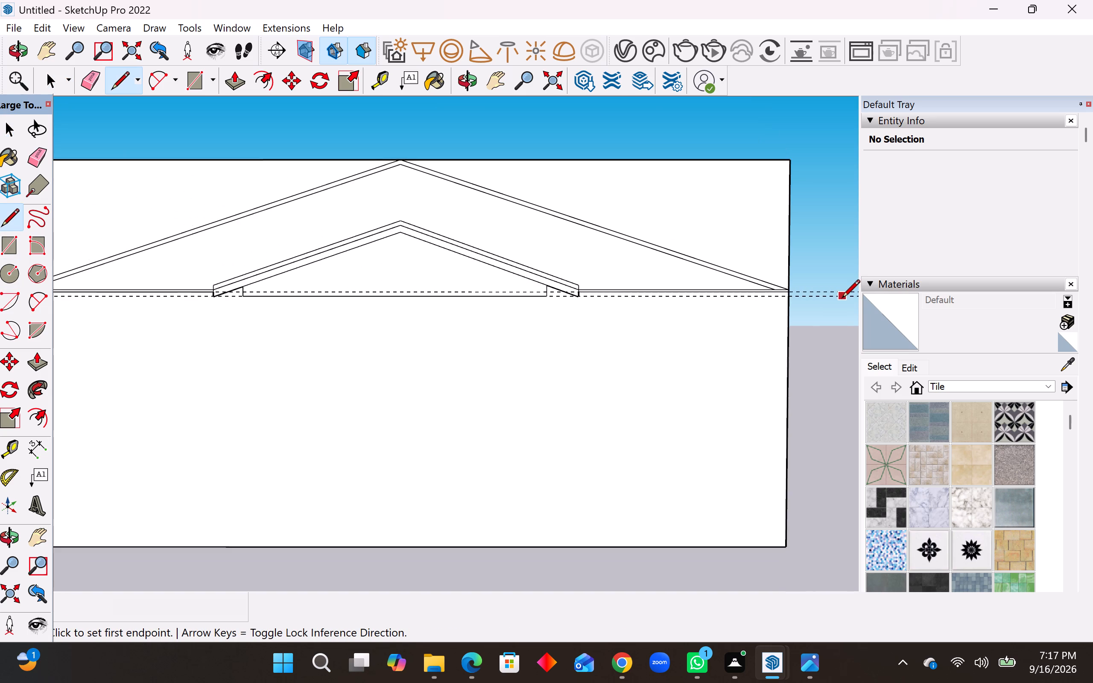
scroll(842, 299, "down", 2)
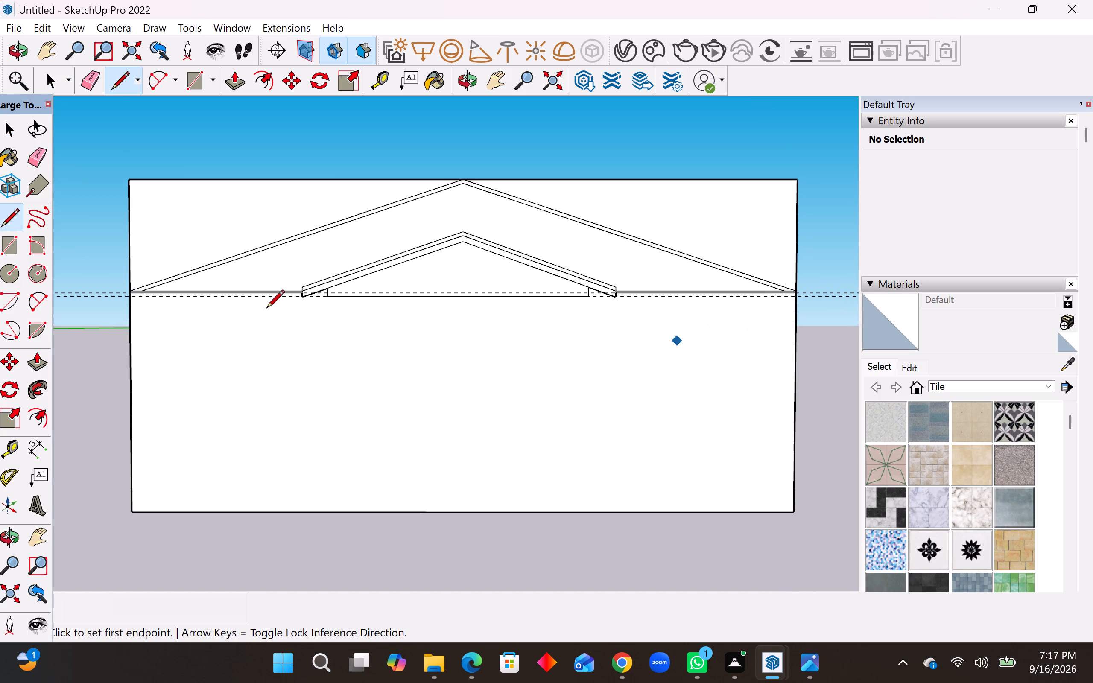
scroll(132, 306, "up", 4)
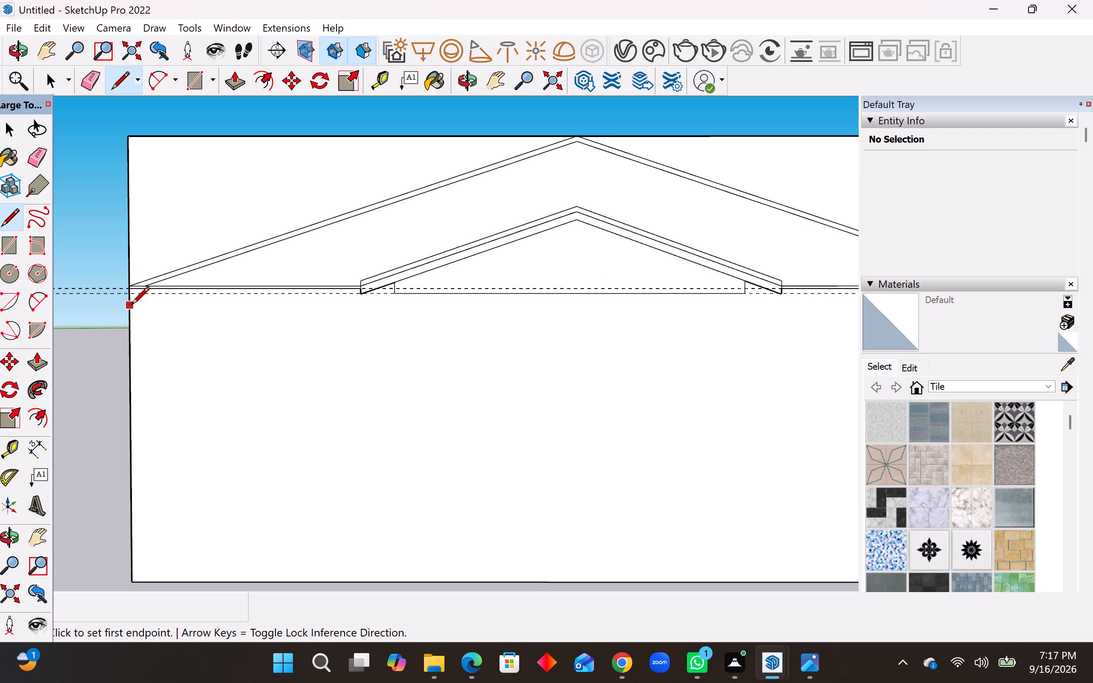
scroll(131, 298, "up", 3)
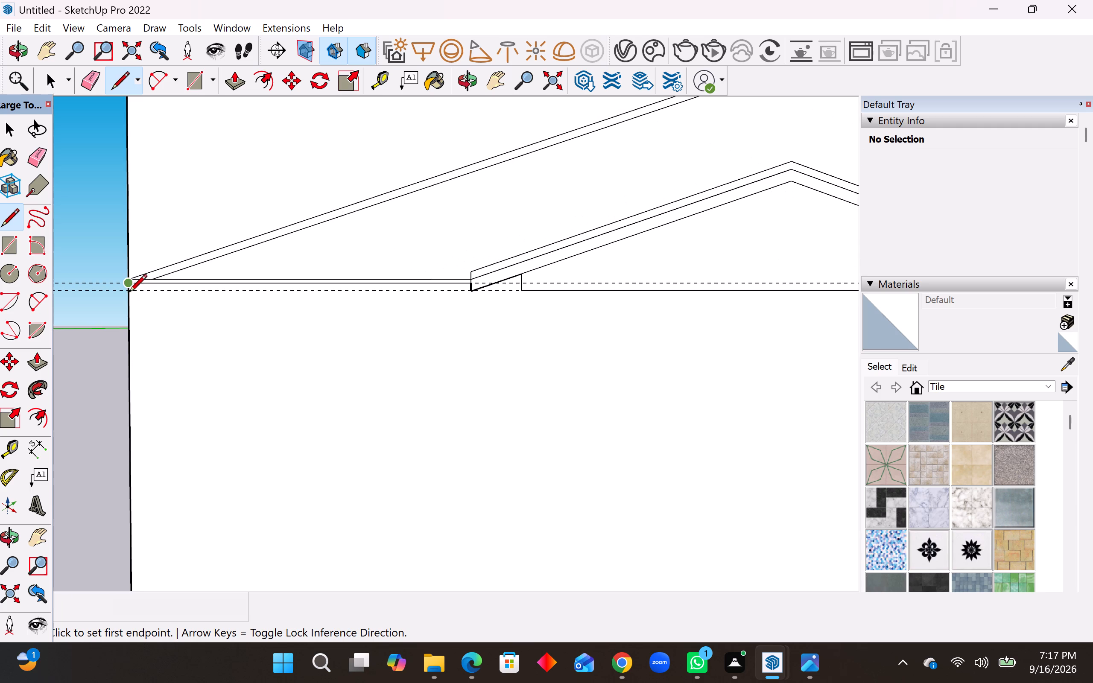
left_click(129, 295)
scroll(194, 292, "down", 7)
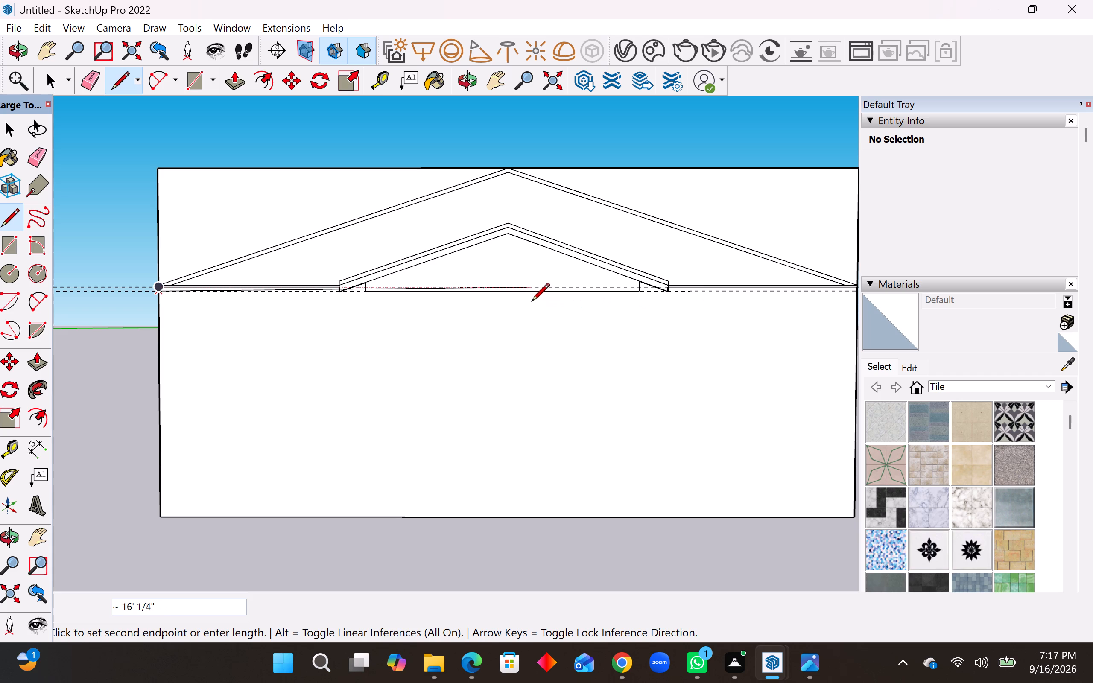
scroll(345, 320, "down", 4)
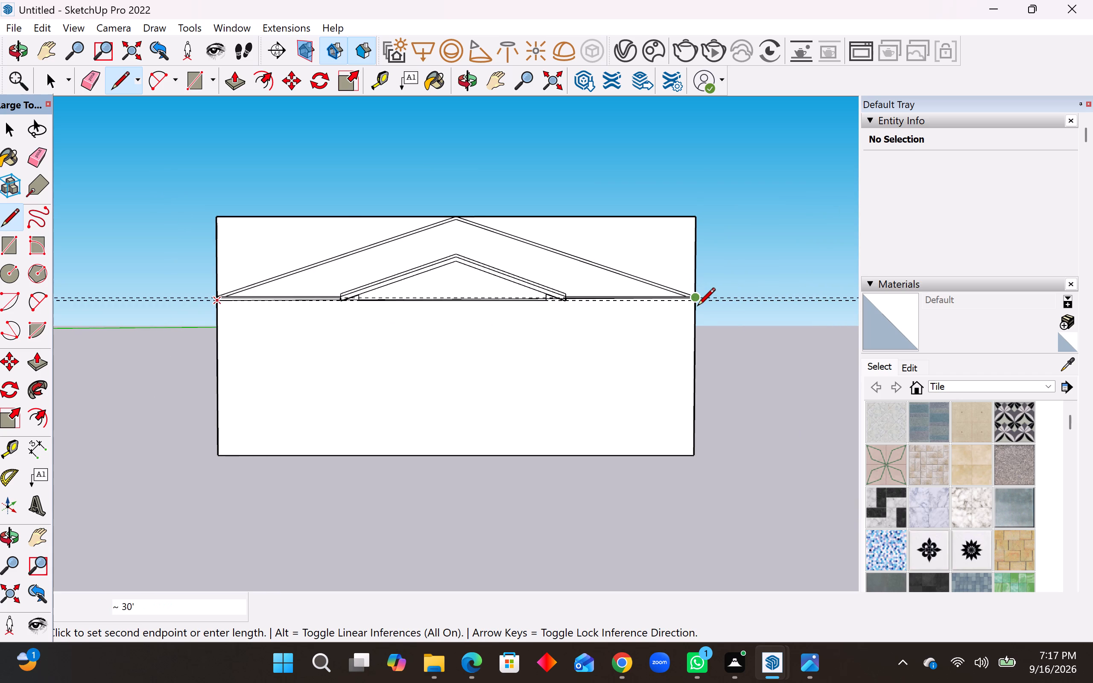
scroll(697, 307, "up", 8)
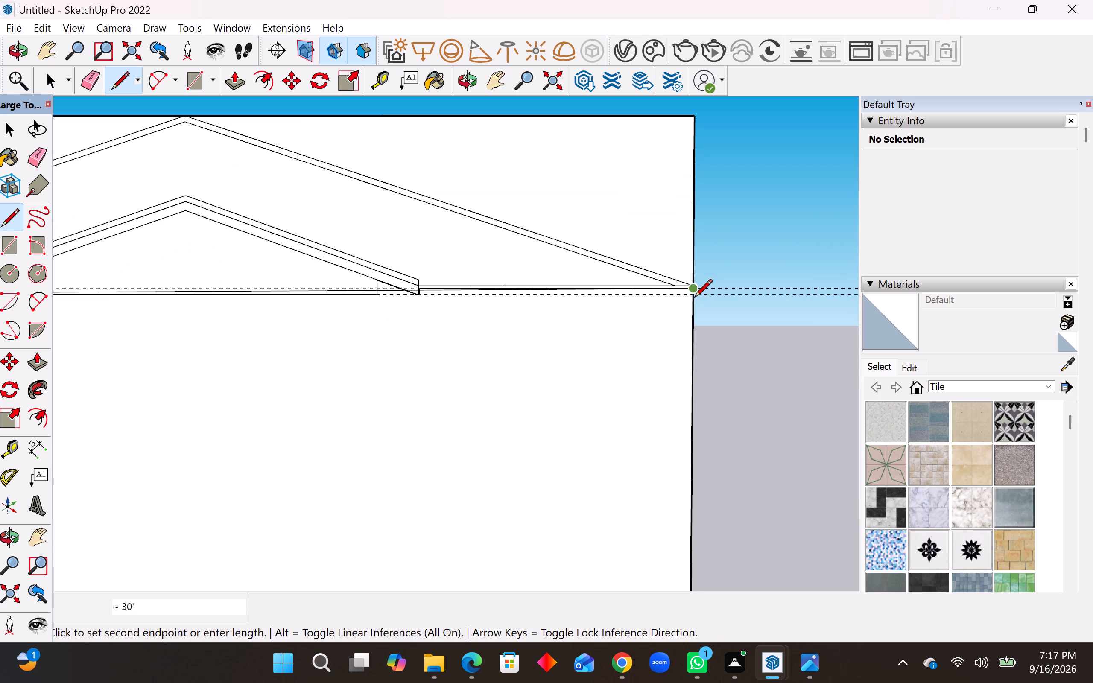
left_click(694, 302)
left_click(694, 287)
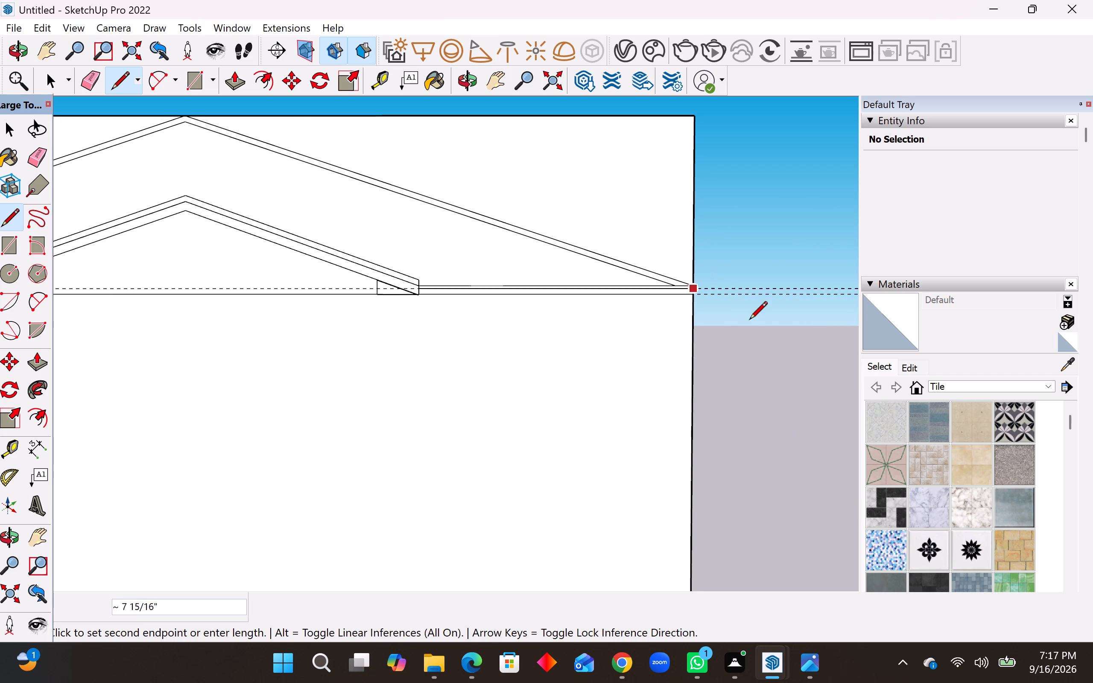
key("space")
Erase the upper and lower horizontal guides at the base of the gables.
scroll(765, 334, "down", 3)
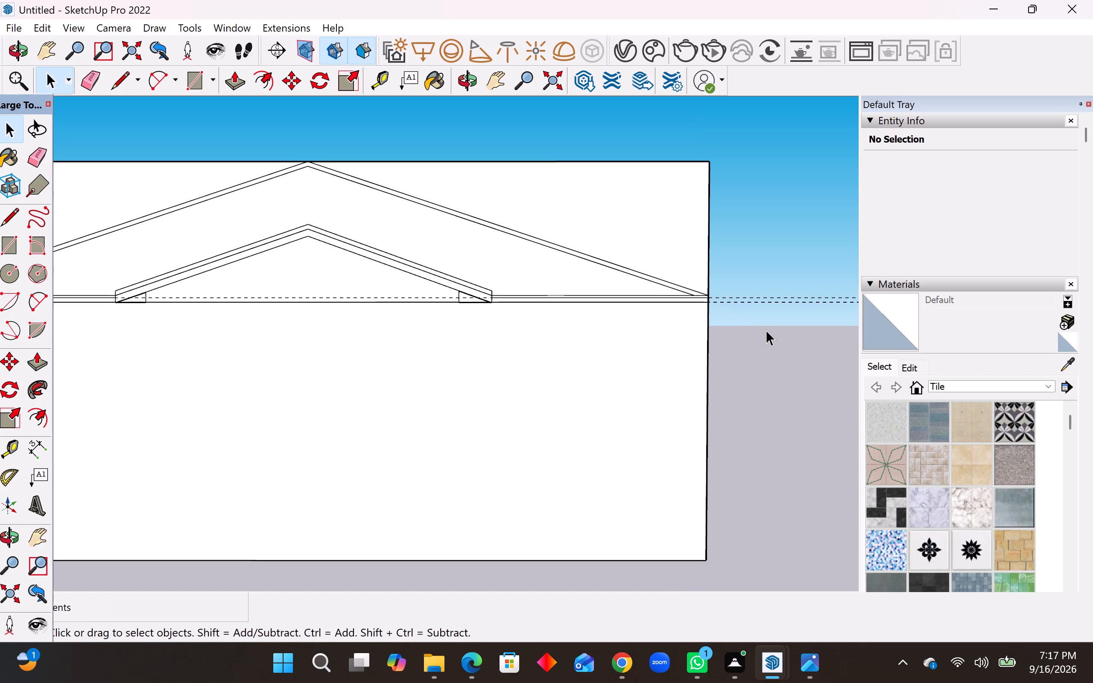
scroll(775, 111, "down", 3)
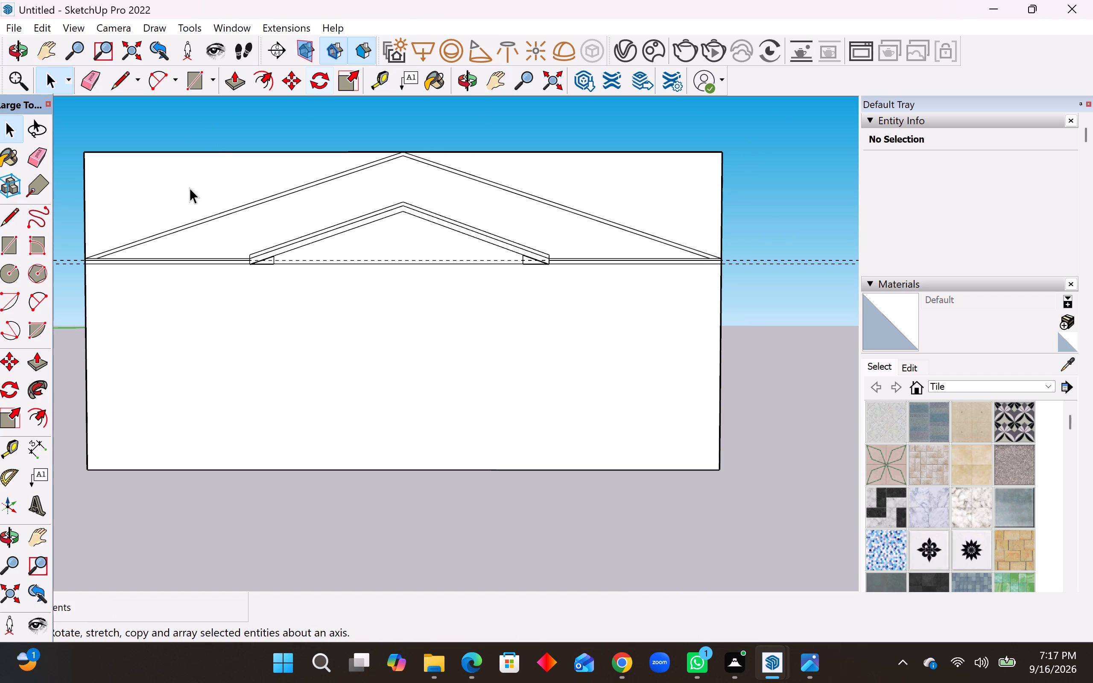
left_click(35, 169)
left_click(324, 260)
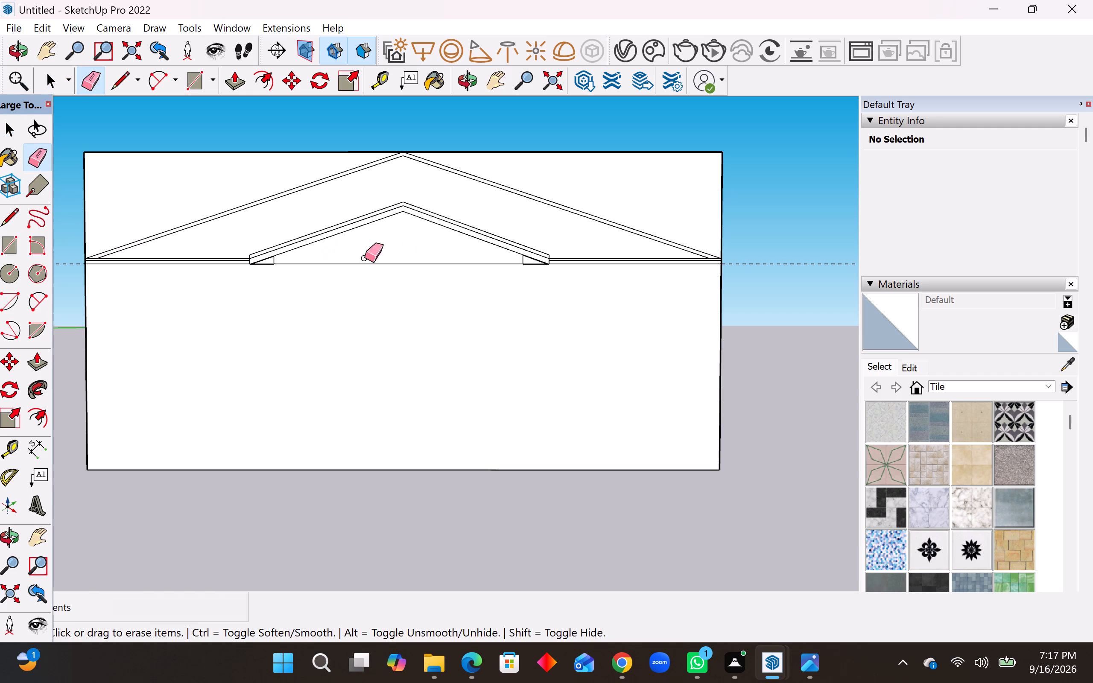
left_click(764, 263)
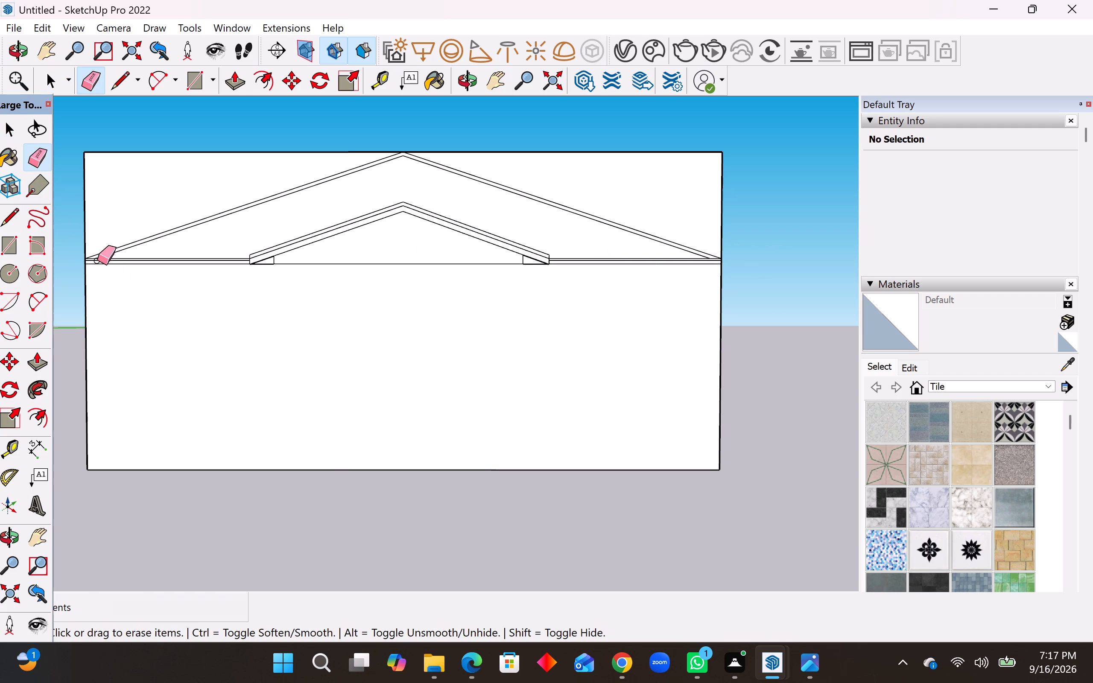
Draw a short vertical from the foot of the large gable's inner left slope down to the lowest band line.
left_click(6, 220)
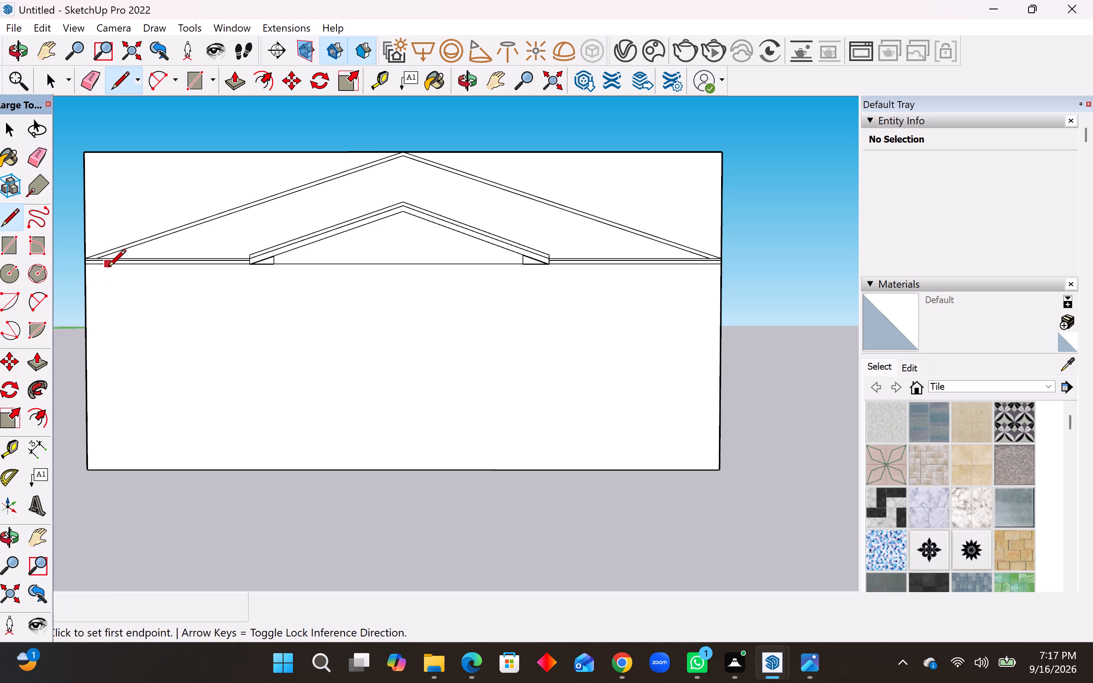
scroll(111, 275, "up", 3)
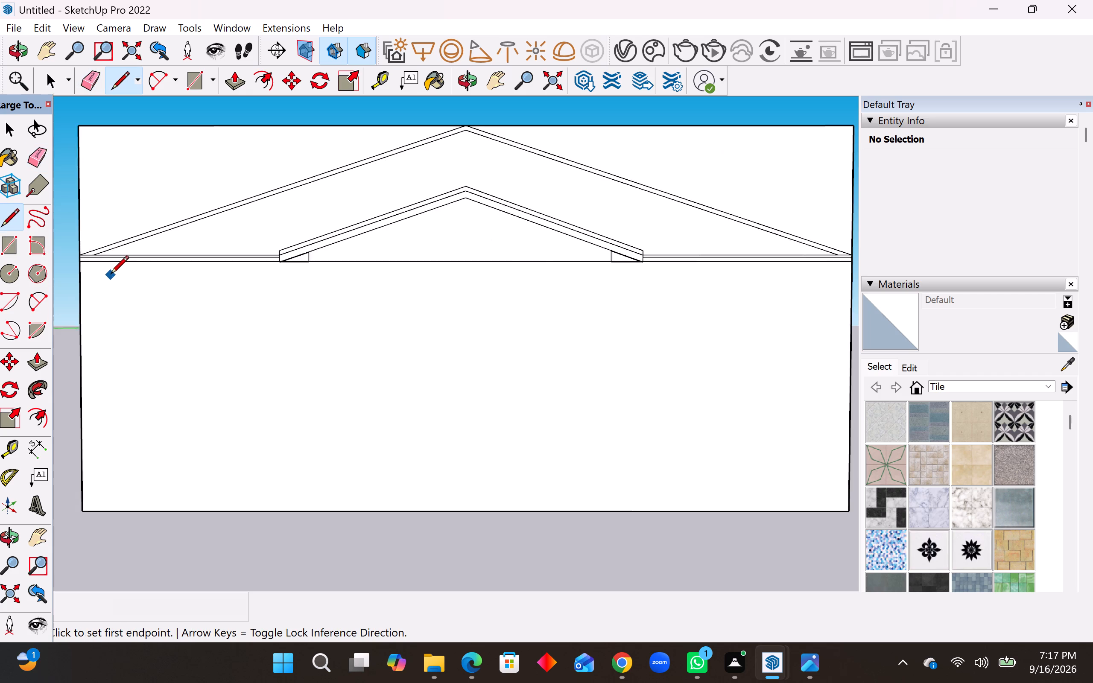
scroll(111, 274, "up", 3)
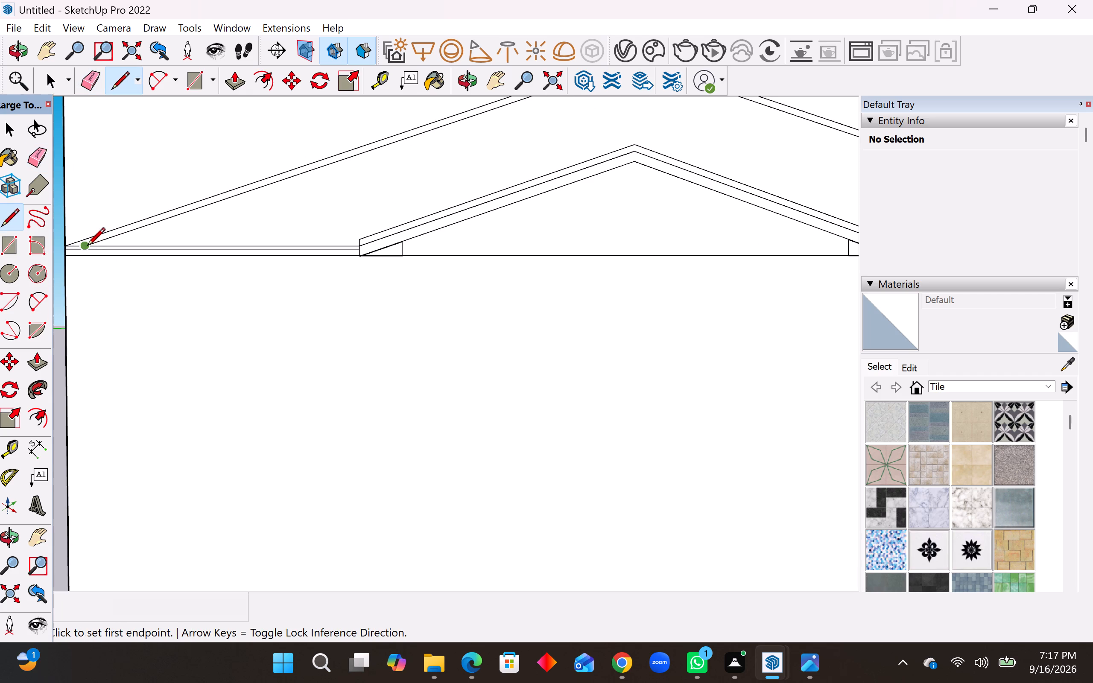
left_click(87, 247)
left_click(88, 258)
Draw a 3" vertical from the foot of the large gable's inner right slope down to the lowest band line.
scroll(58, 292, "down", 4)
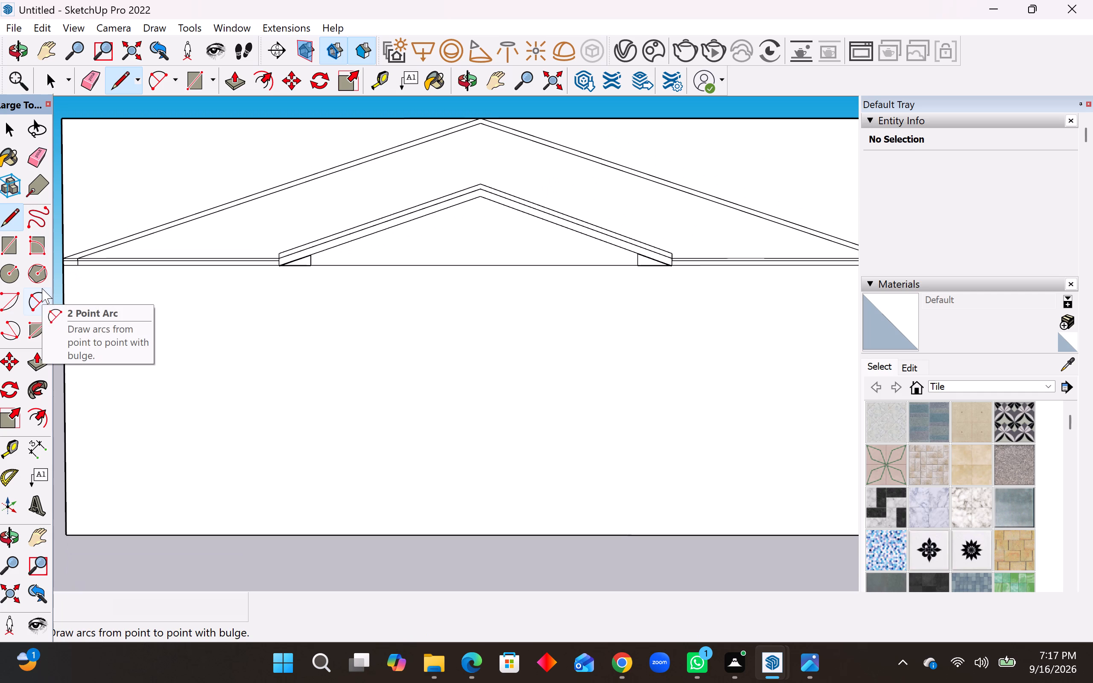
scroll(0, 293, "up", 4)
scroll(136, 292, "up", 4)
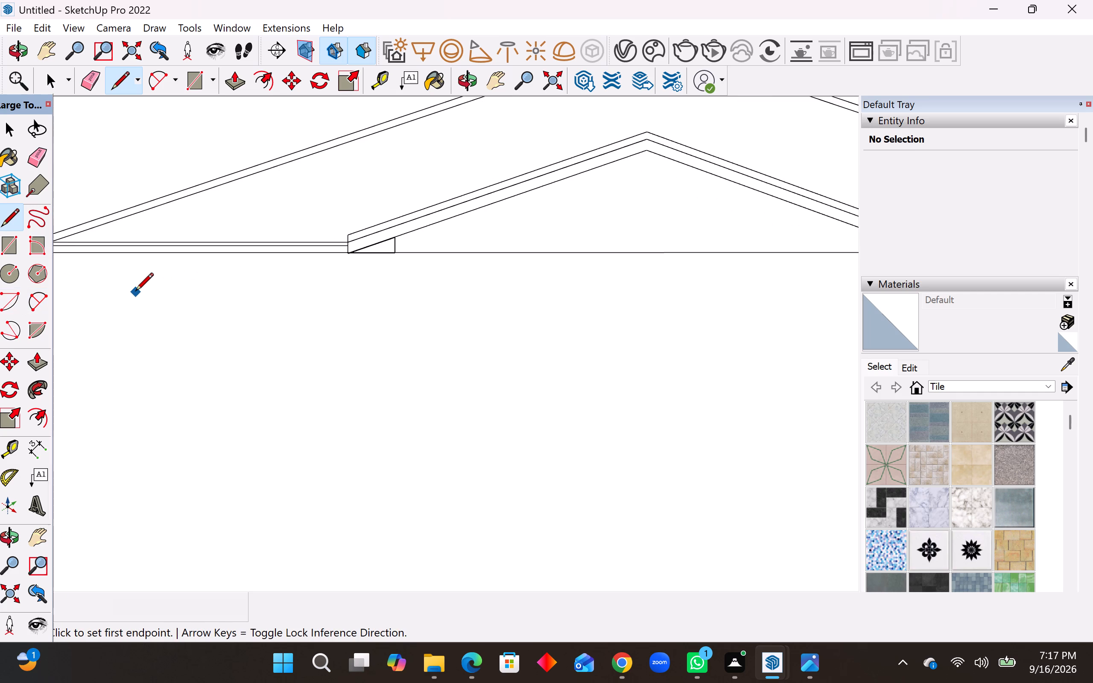
scroll(135, 292, "down", 7)
scroll(738, 268, "up", 7)
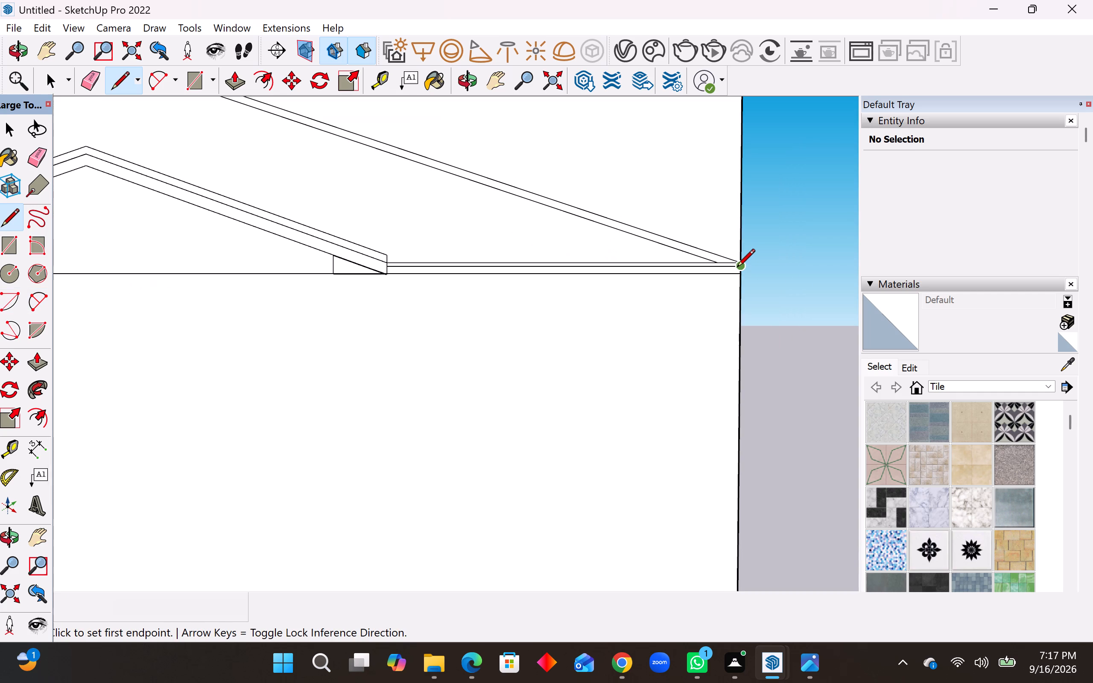
scroll(734, 266, "up", 5)
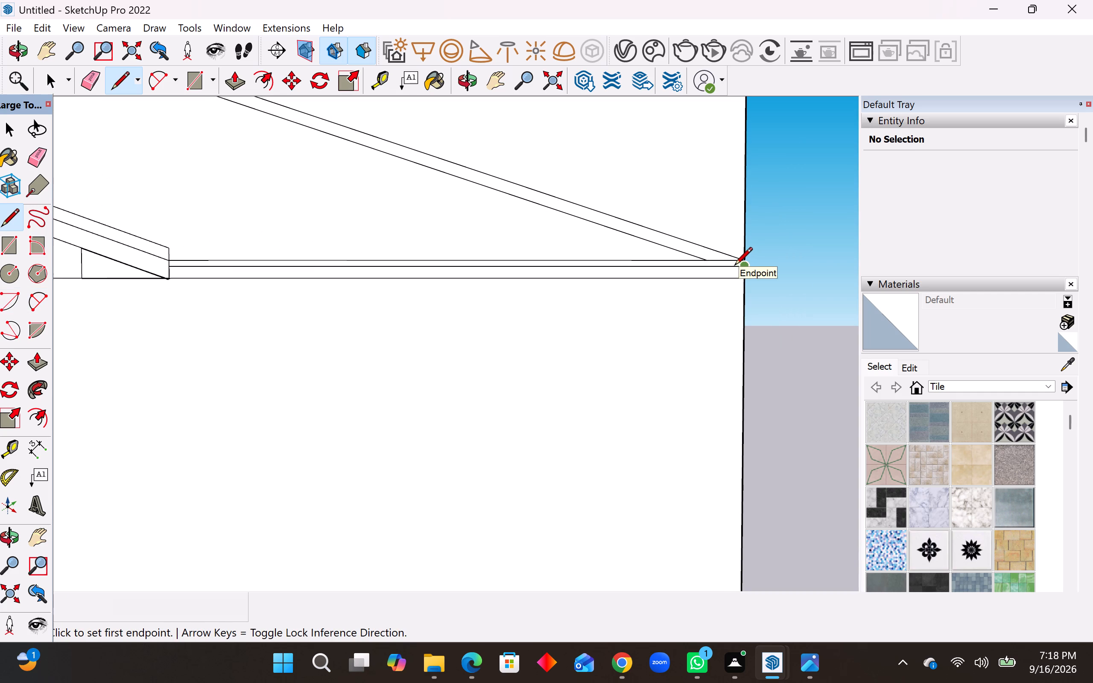
left_click(704, 261)
left_click(705, 276)
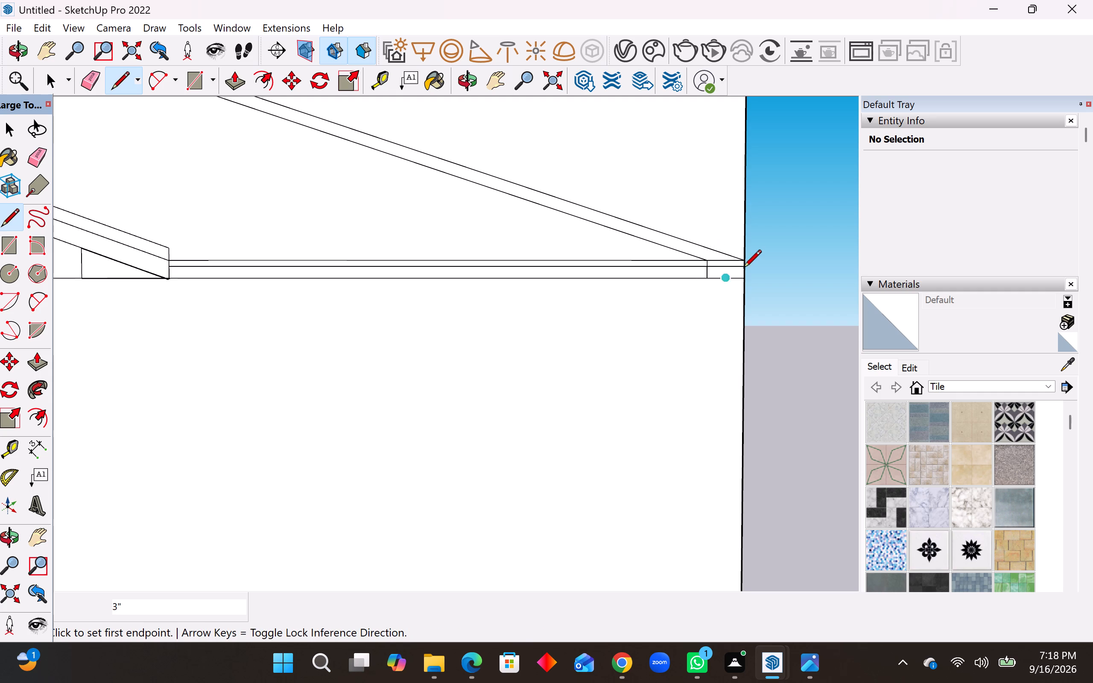
Draw a 3" line down the wall's right edge from the large gable's corner to the lowest band line.
scroll(743, 261, "down", 14)
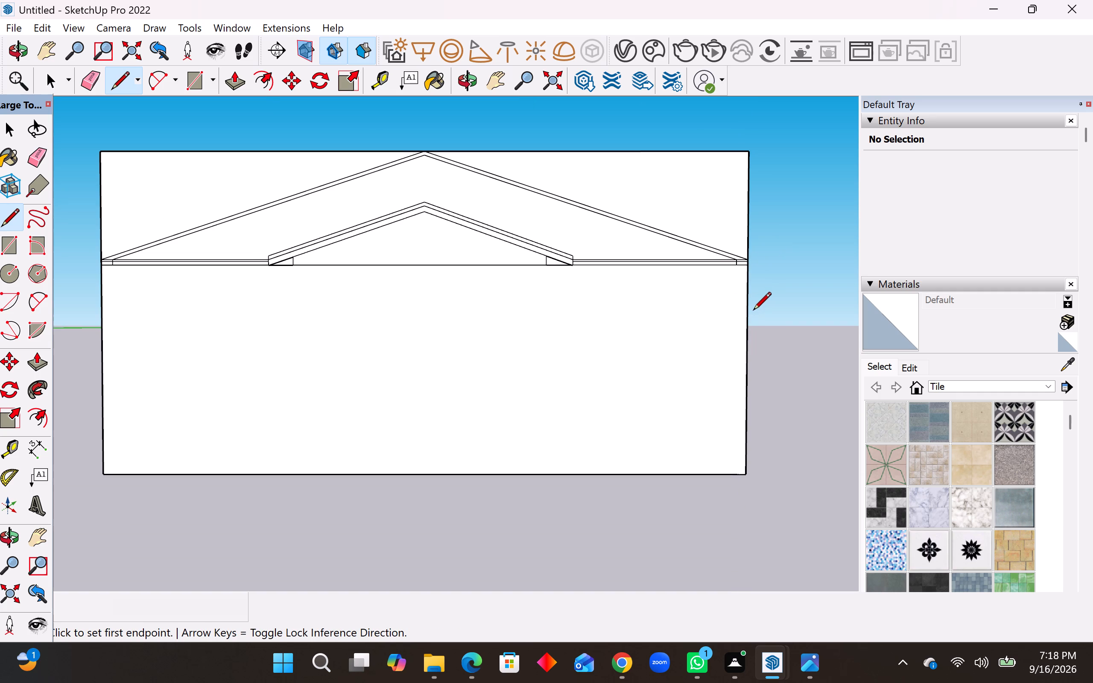
scroll(753, 262, "up", 5)
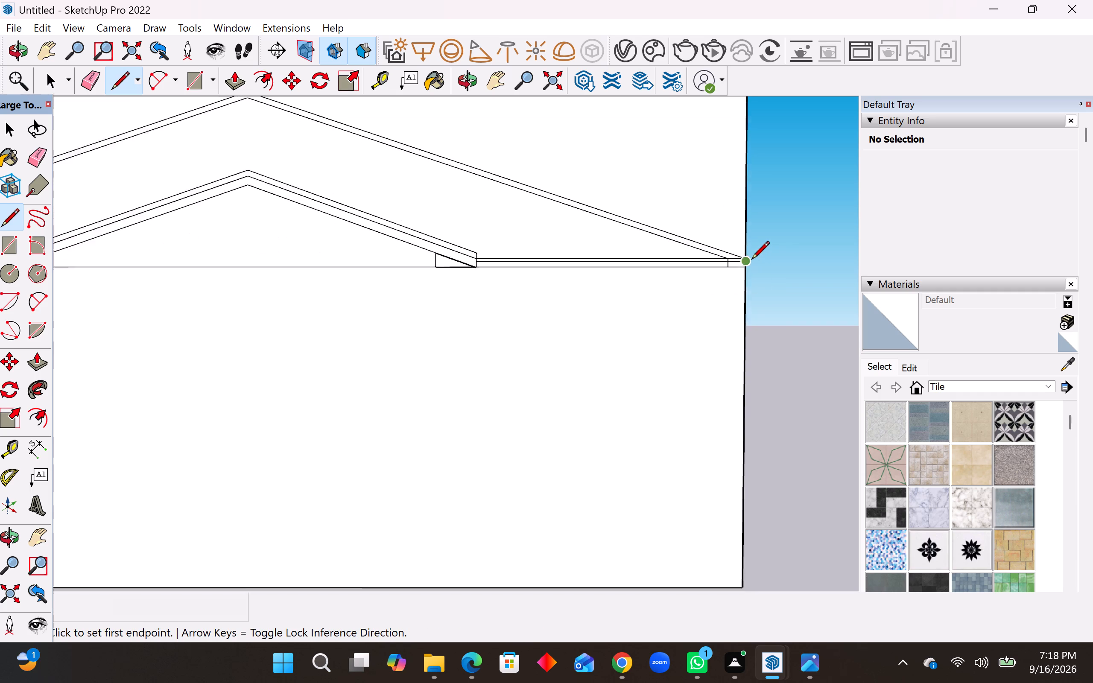
scroll(751, 260, "up", 9)
left_click(741, 254)
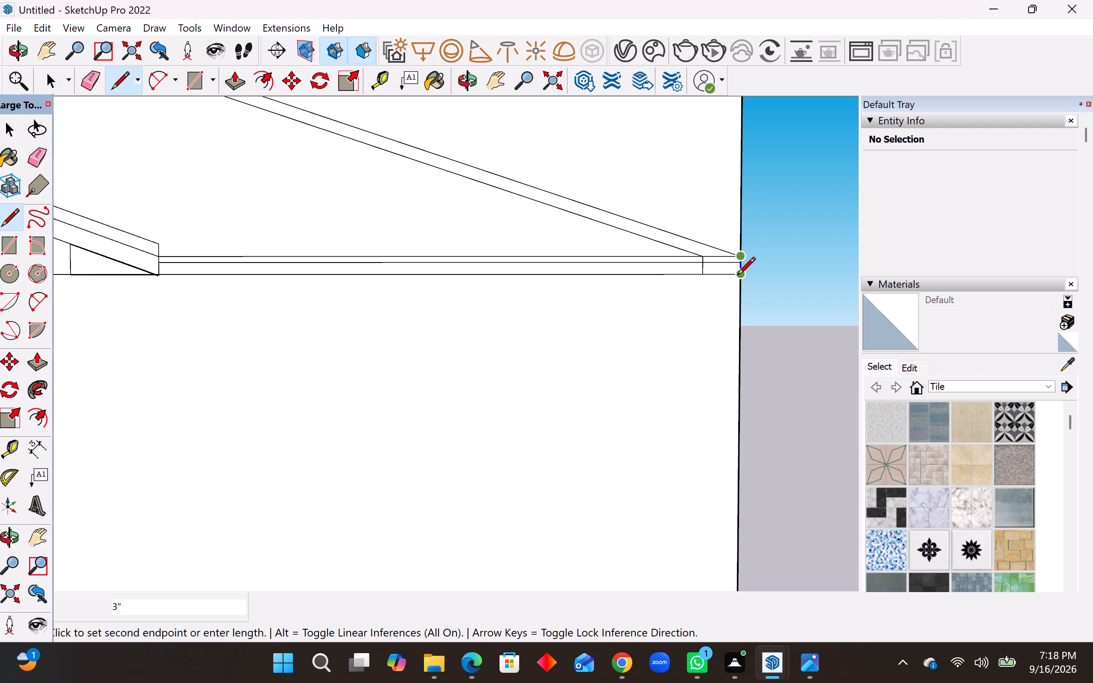
left_click(737, 277)
Draw a 3" line down the wall's left edge from the large gable's corner to the lowest band line.
scroll(775, 269, "down", 17)
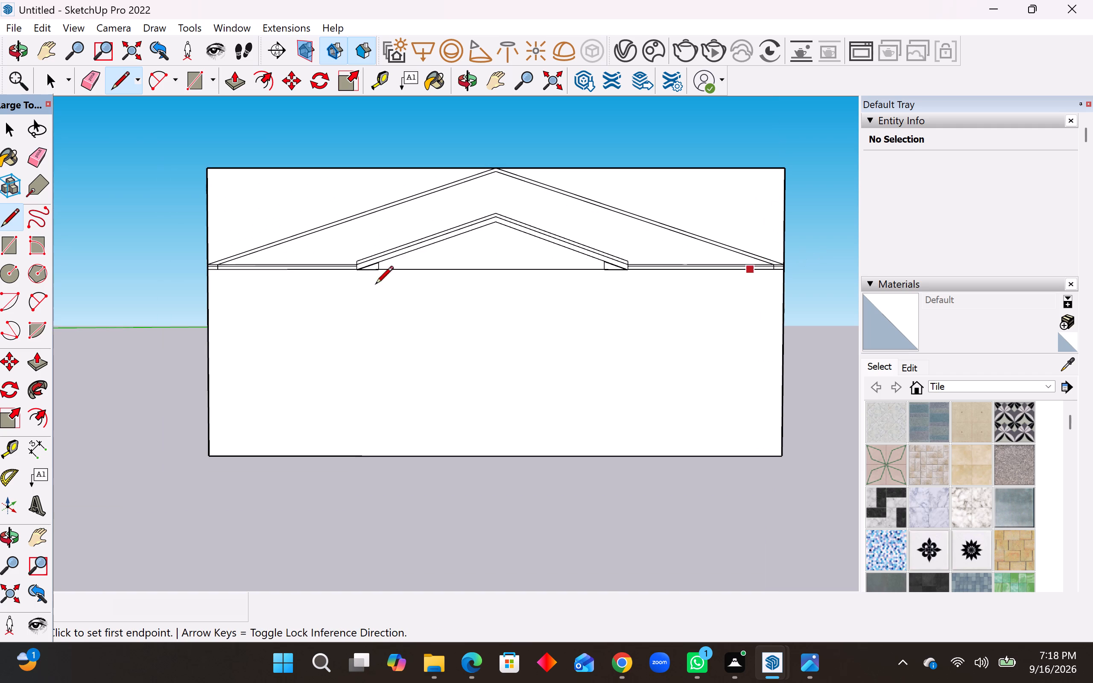
scroll(212, 252, "up", 16)
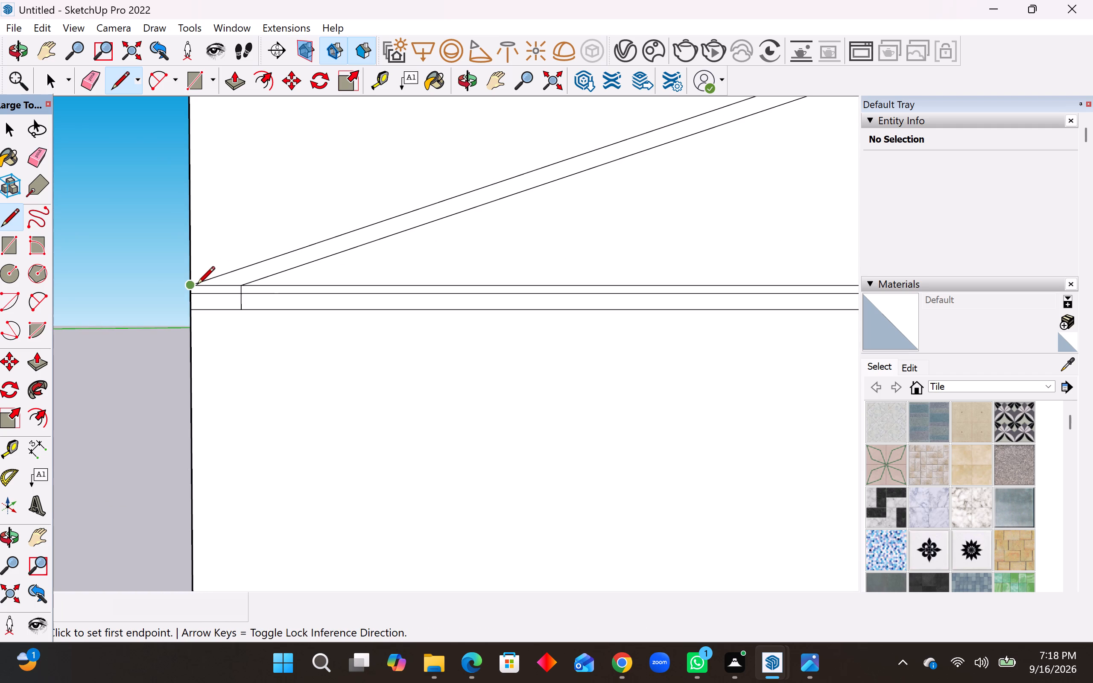
left_click(191, 287)
left_click(192, 307)
Extrude the main wall face below the gables 20' outward from the back side of the wall.
scroll(391, 292, "down", 3)
scroll(339, 327, "down", 7)
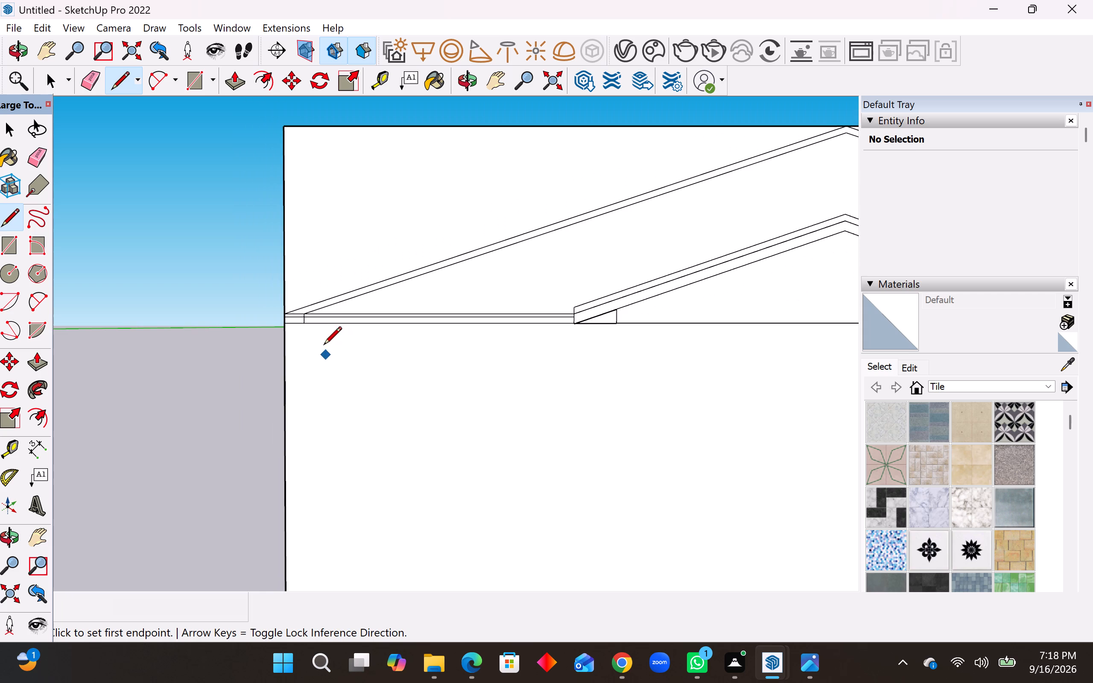
scroll(313, 344, "down", 3)
scroll(263, 408, "down", 6)
scroll(756, 367, "up", 2)
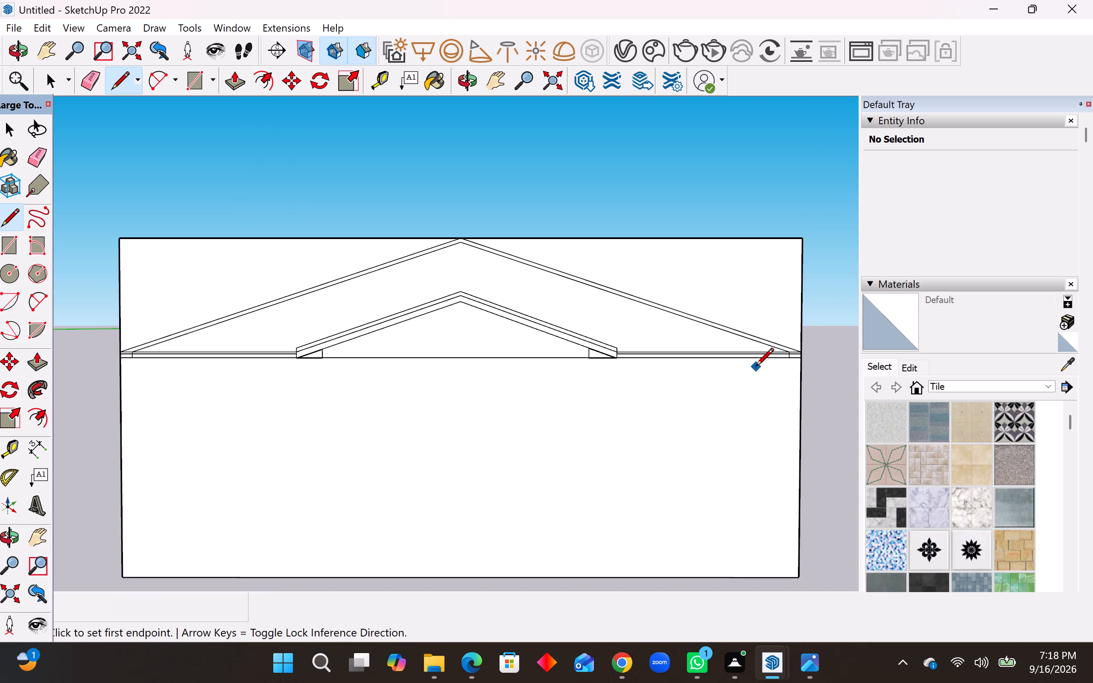
scroll(756, 367, "up", 2)
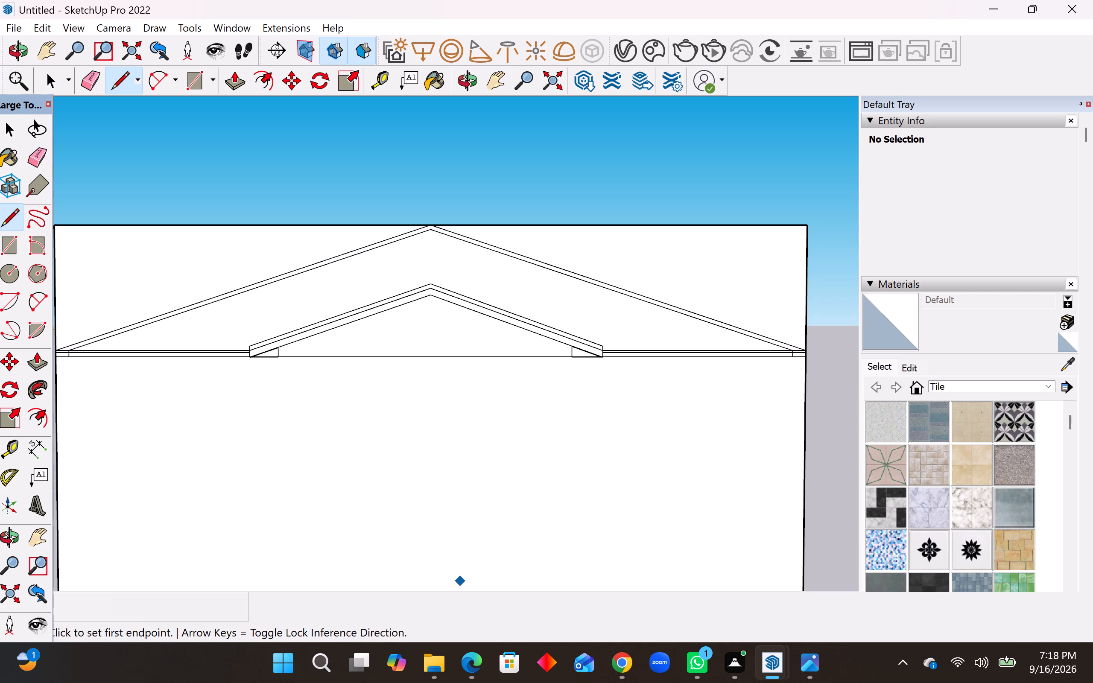
scroll(171, 645, "down", 3)
scroll(348, 646, "down", 4)
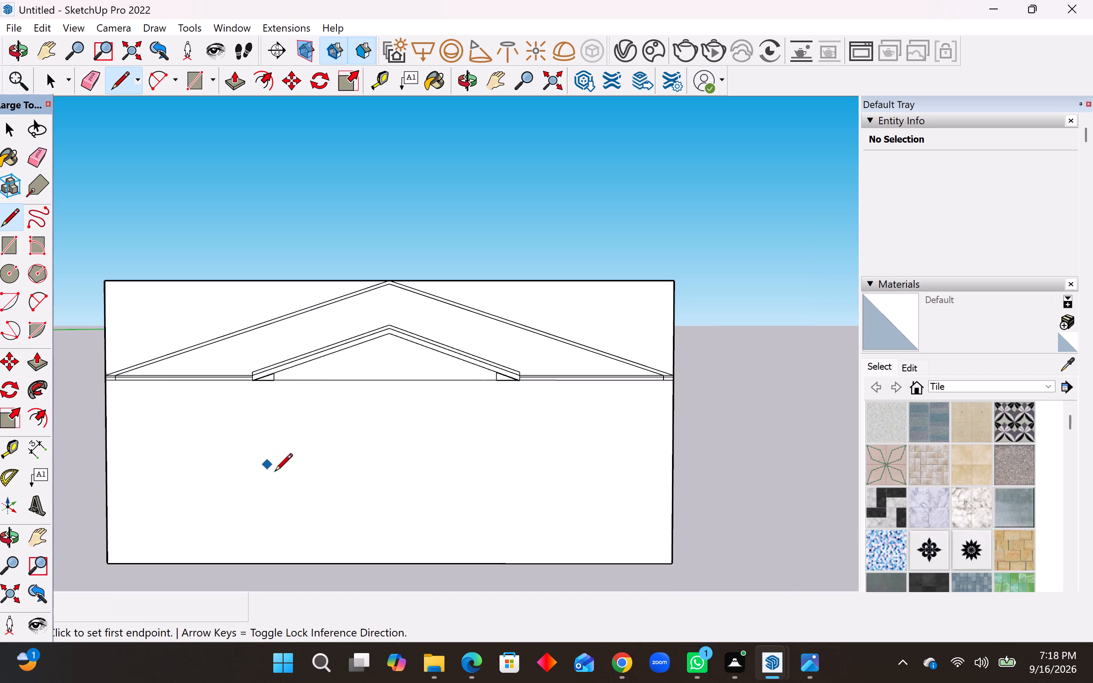
scroll(295, 494, "down", 2)
middle_click_drag(351, 493, 788, 473)
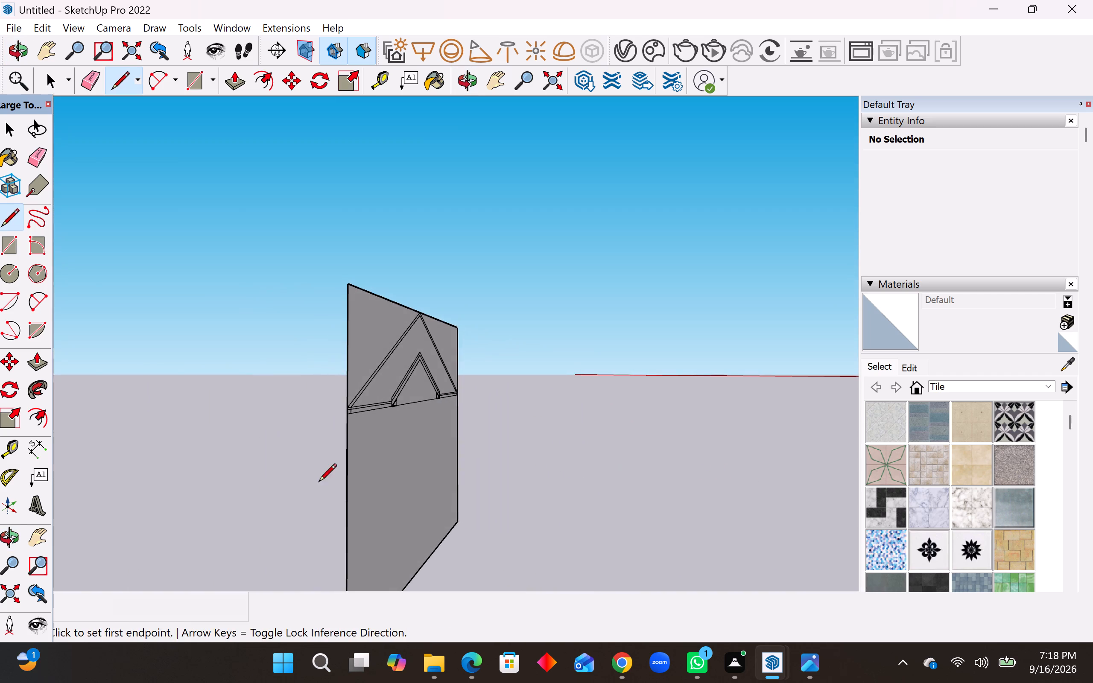
middle_click_drag(319, 483, 518, 488)
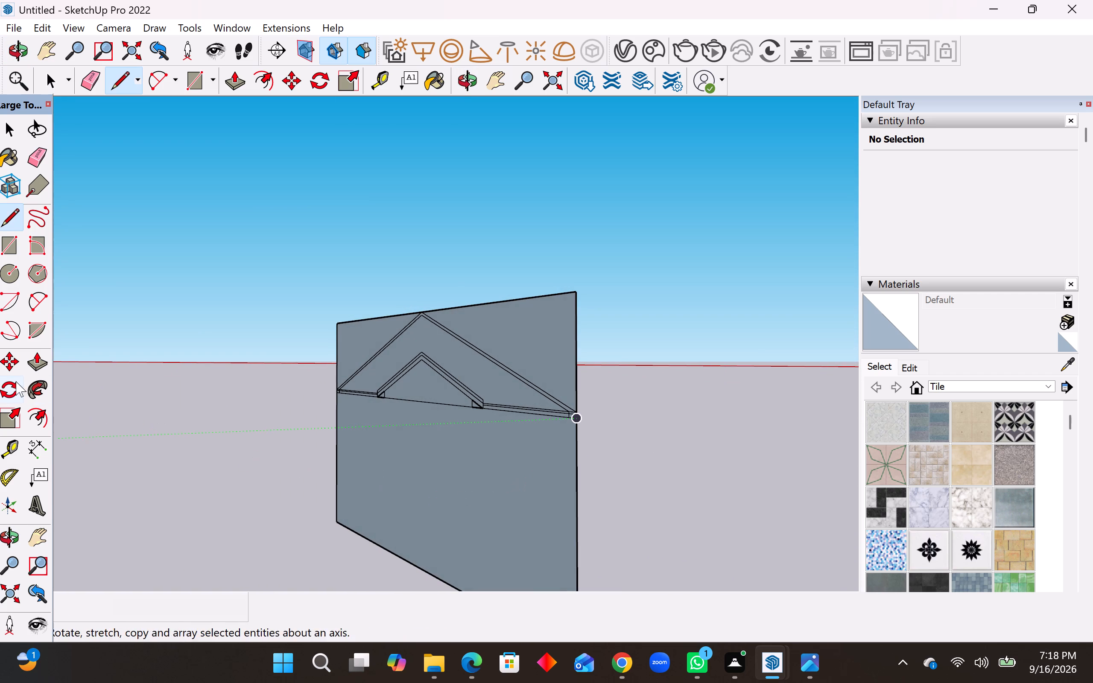
left_click(36, 363)
left_click(454, 452)
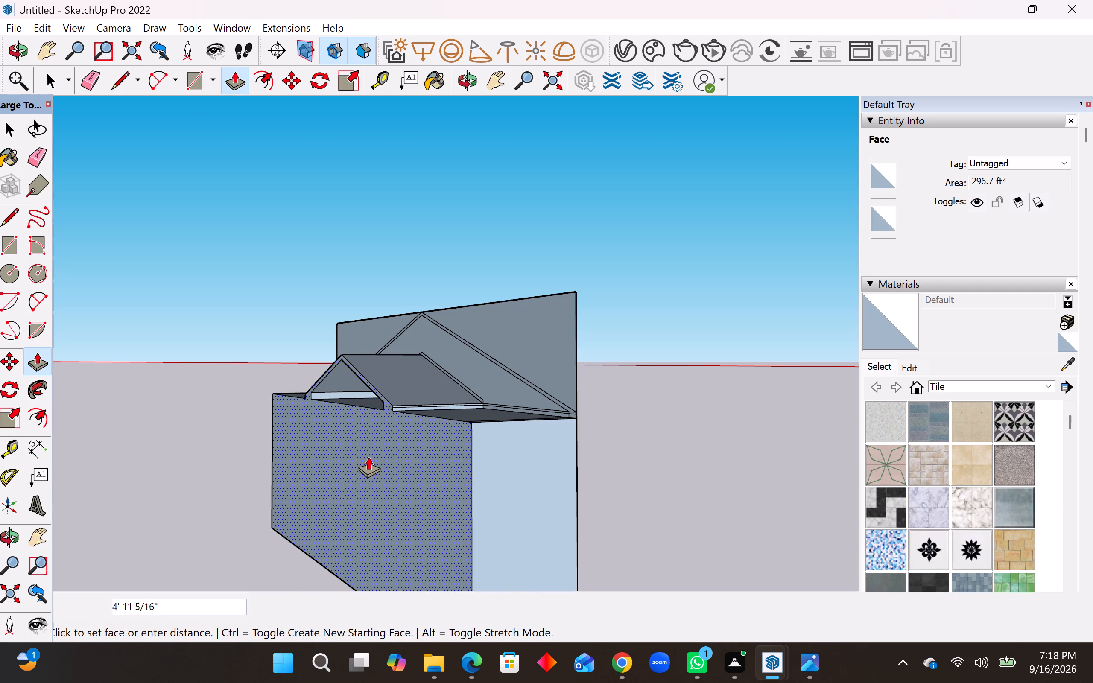
middle_click_drag(366, 457, 19, 452)
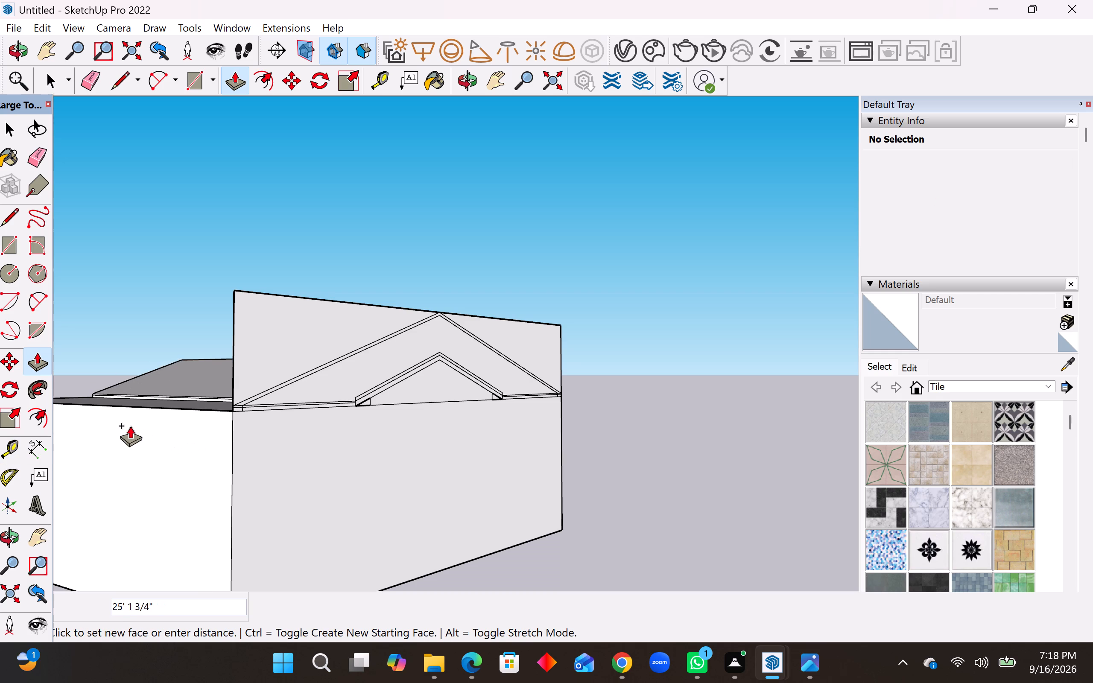
middle_click_drag(132, 426, 374, 451)
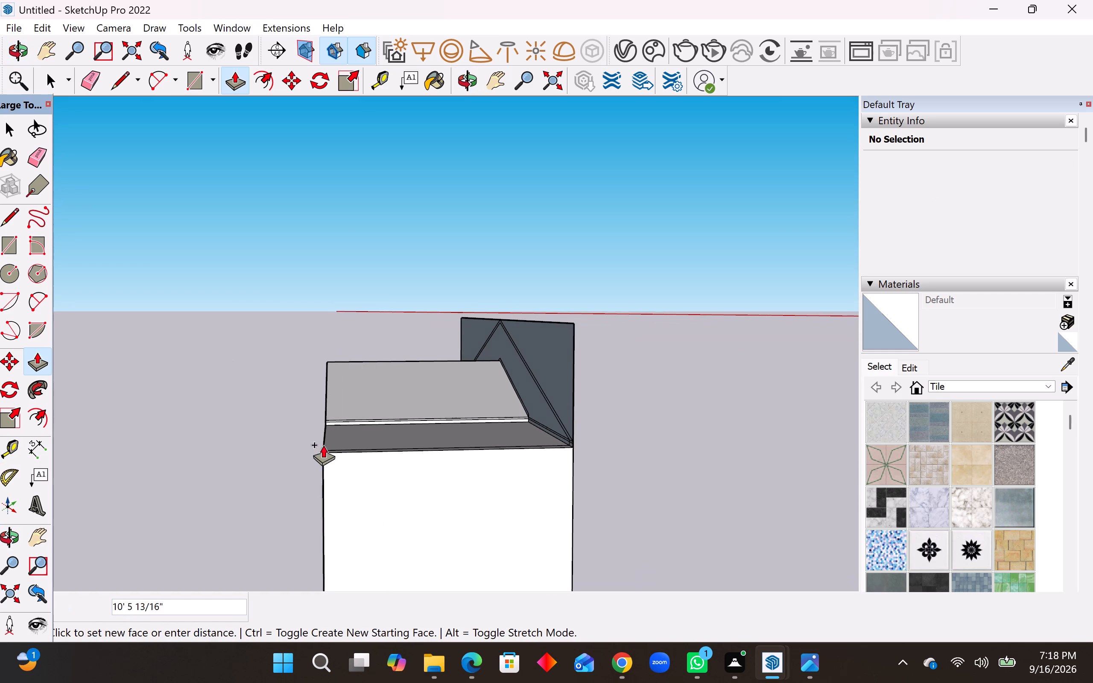
type("20'")
key("Return")
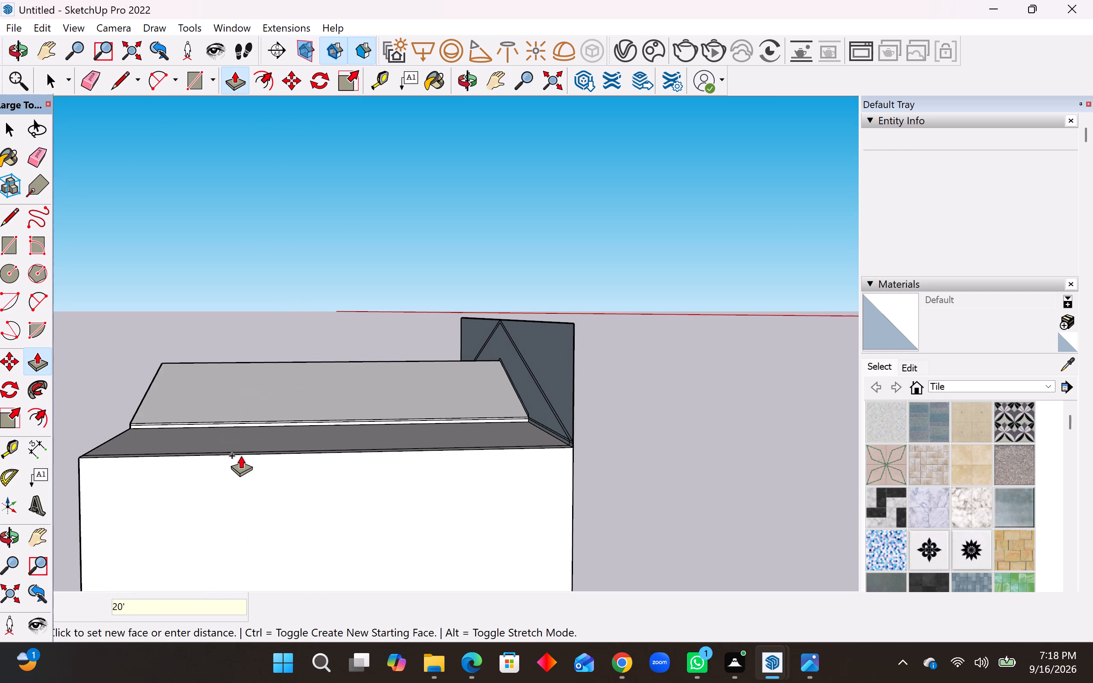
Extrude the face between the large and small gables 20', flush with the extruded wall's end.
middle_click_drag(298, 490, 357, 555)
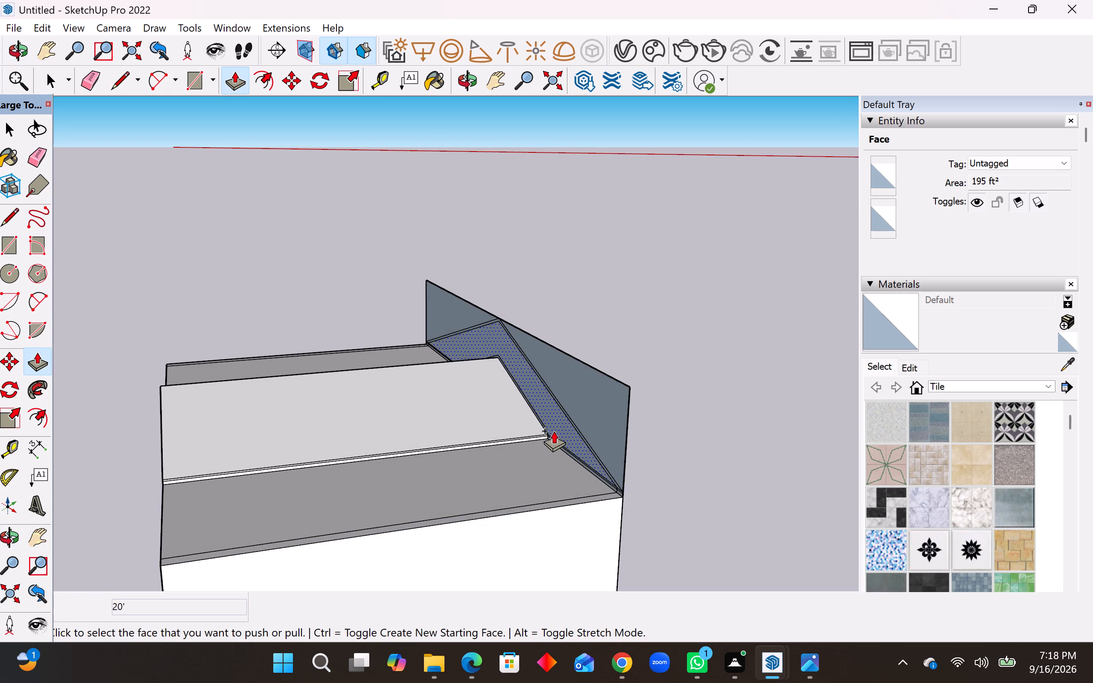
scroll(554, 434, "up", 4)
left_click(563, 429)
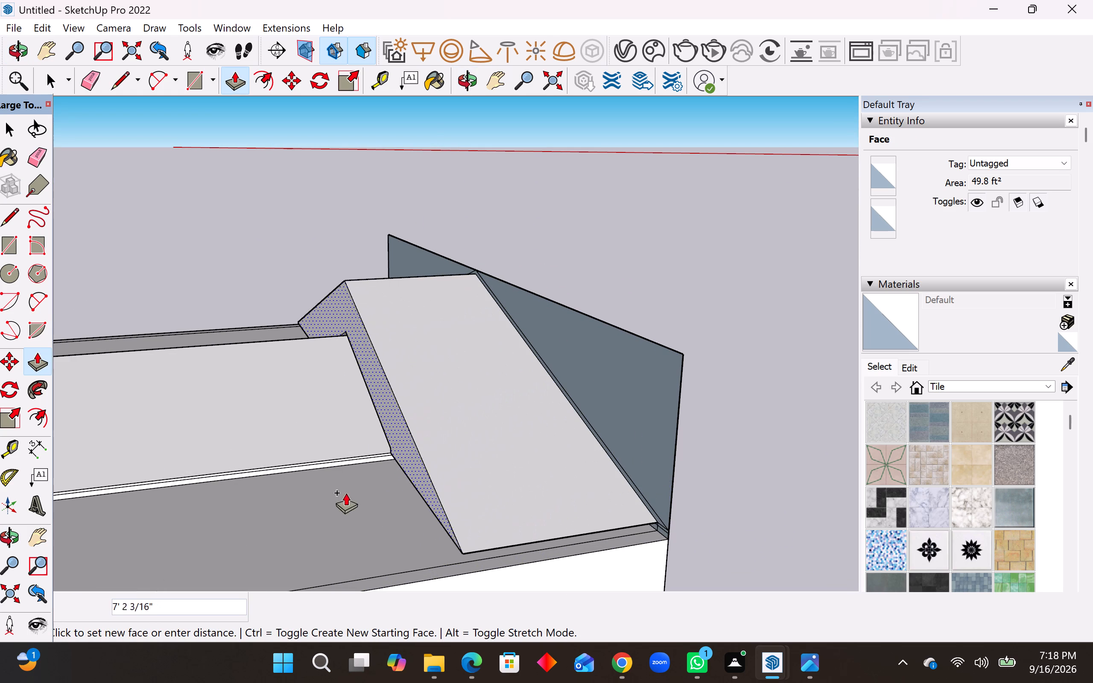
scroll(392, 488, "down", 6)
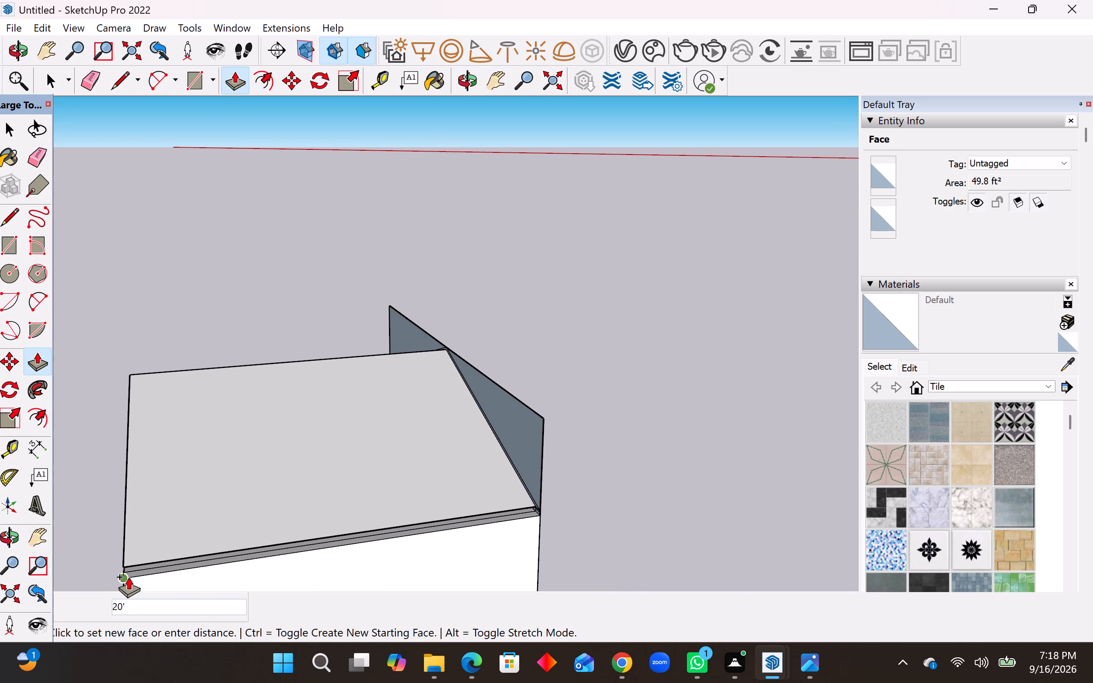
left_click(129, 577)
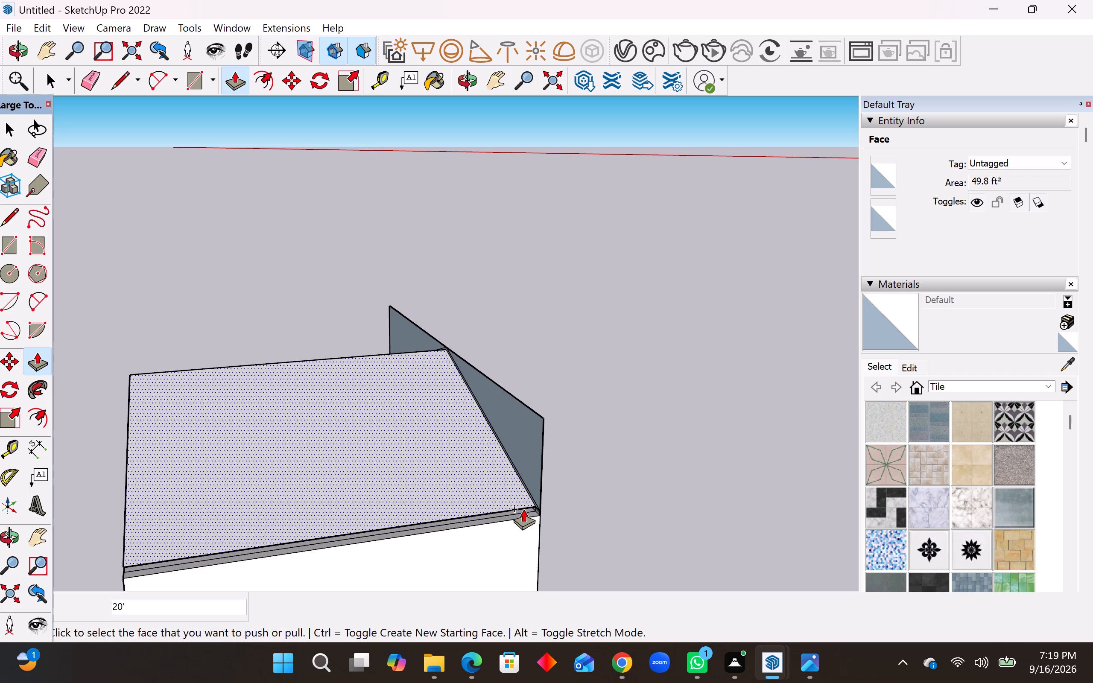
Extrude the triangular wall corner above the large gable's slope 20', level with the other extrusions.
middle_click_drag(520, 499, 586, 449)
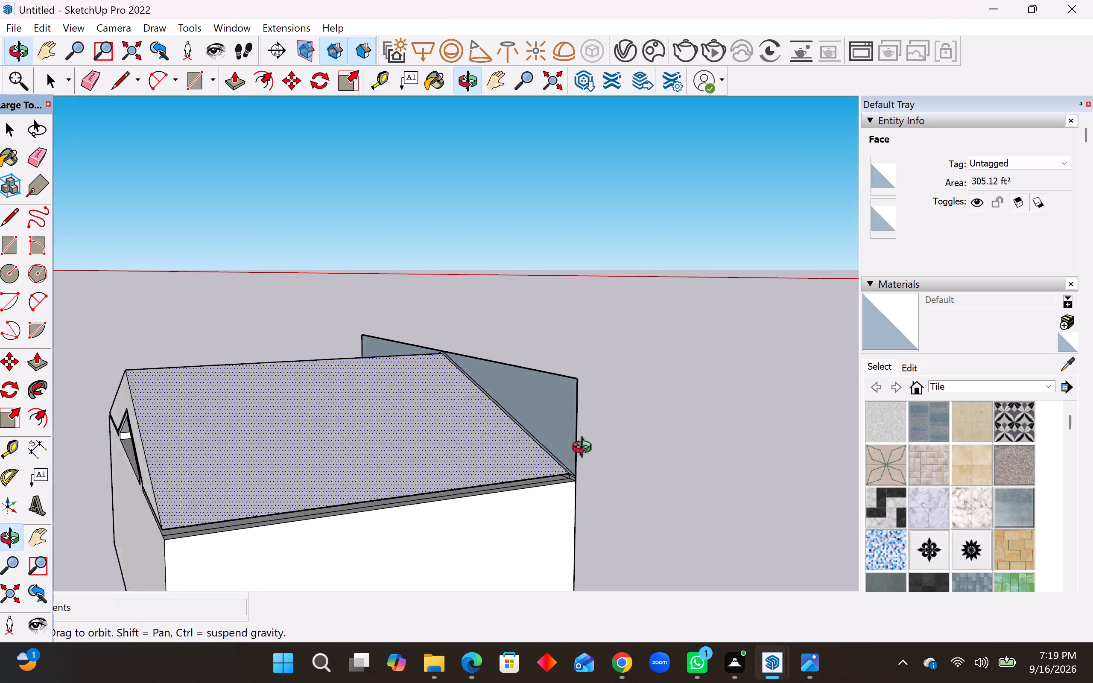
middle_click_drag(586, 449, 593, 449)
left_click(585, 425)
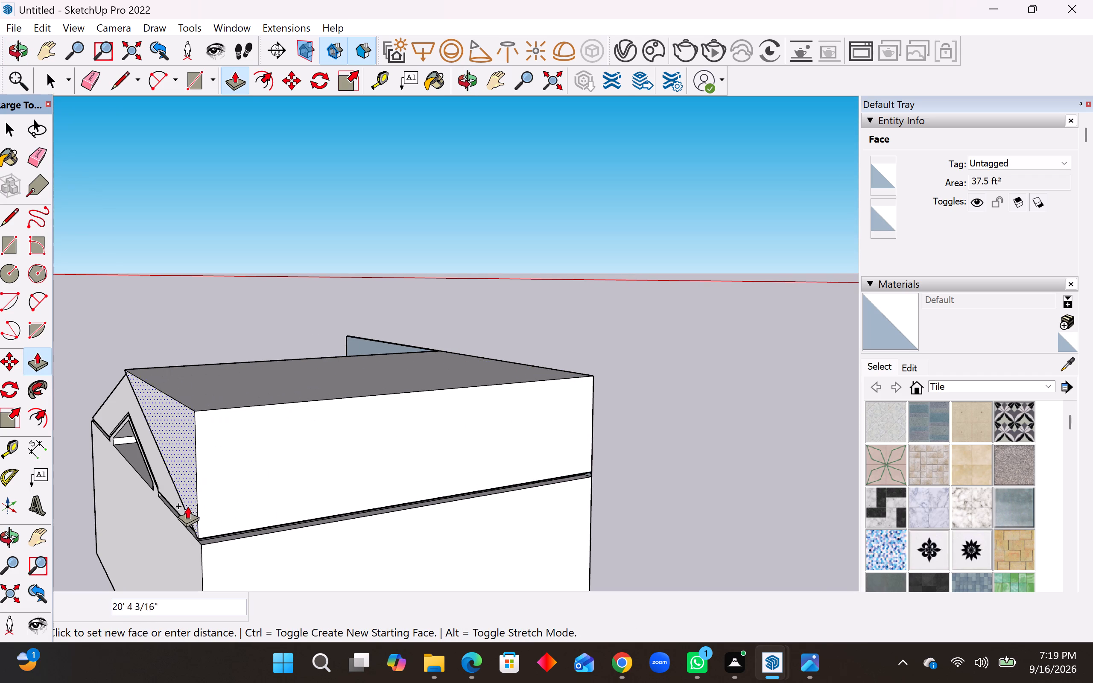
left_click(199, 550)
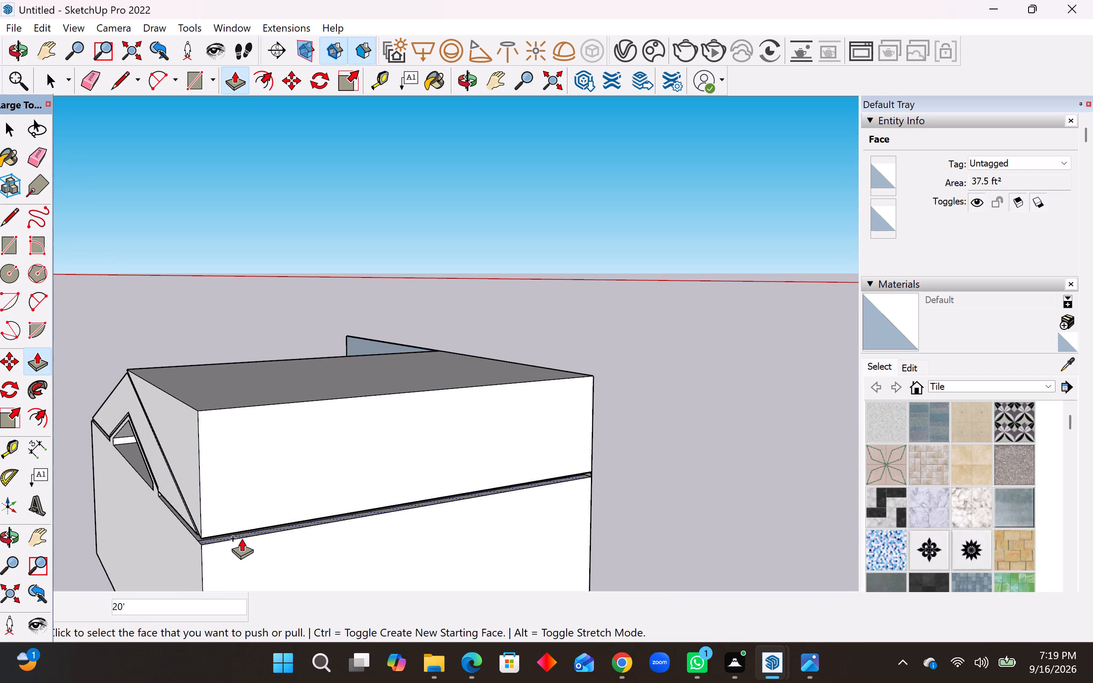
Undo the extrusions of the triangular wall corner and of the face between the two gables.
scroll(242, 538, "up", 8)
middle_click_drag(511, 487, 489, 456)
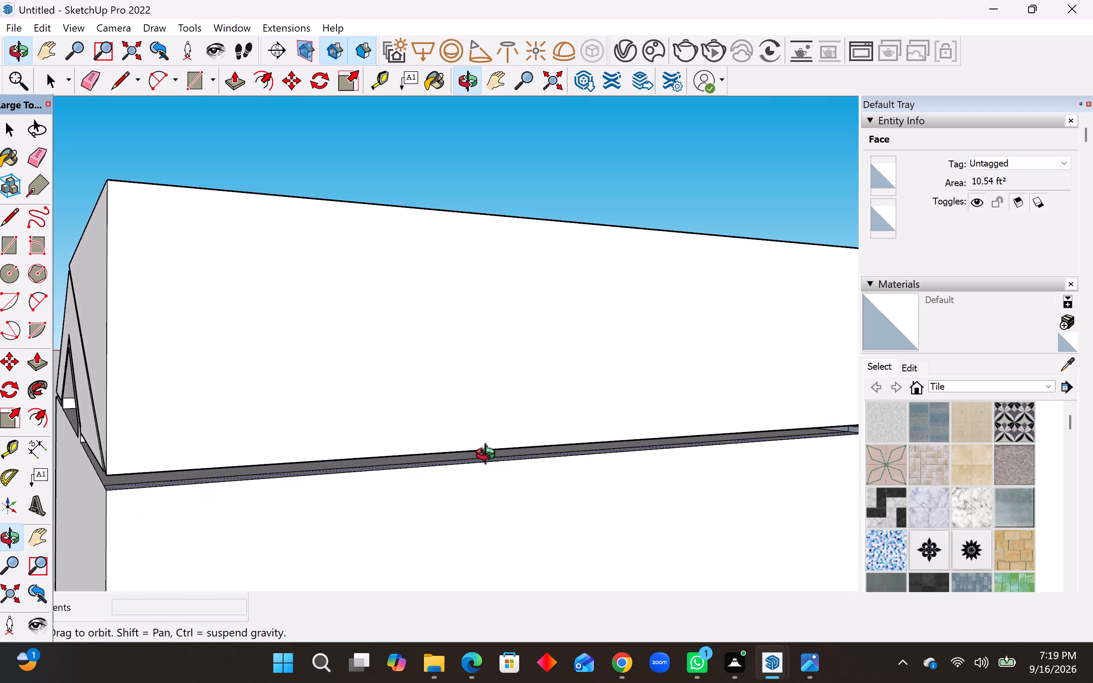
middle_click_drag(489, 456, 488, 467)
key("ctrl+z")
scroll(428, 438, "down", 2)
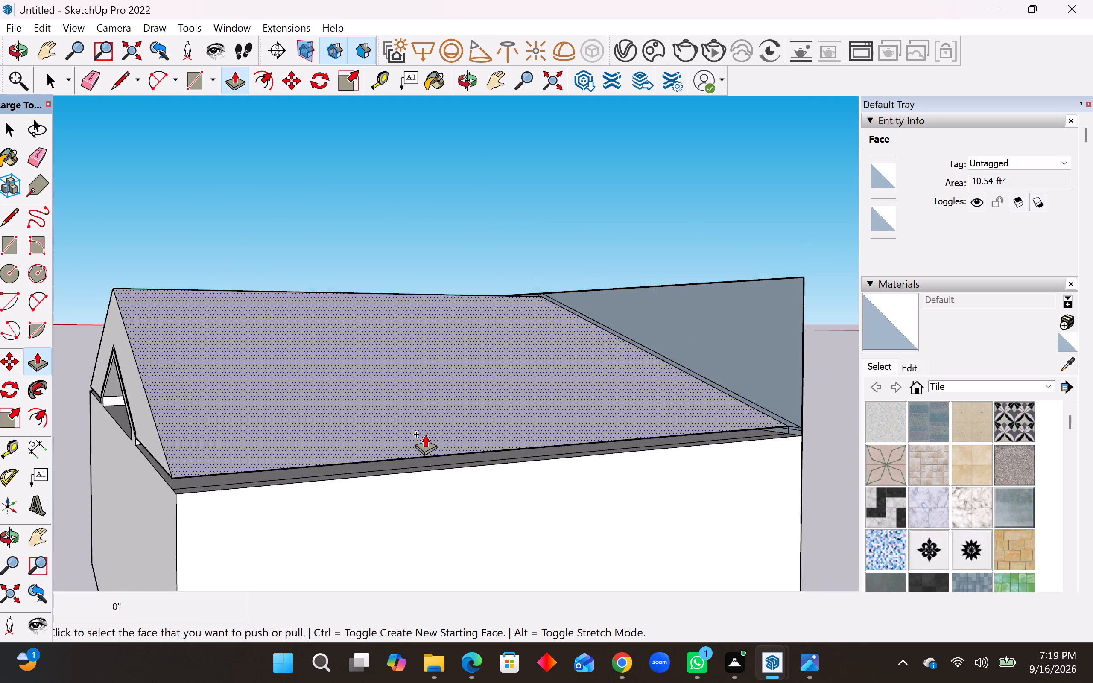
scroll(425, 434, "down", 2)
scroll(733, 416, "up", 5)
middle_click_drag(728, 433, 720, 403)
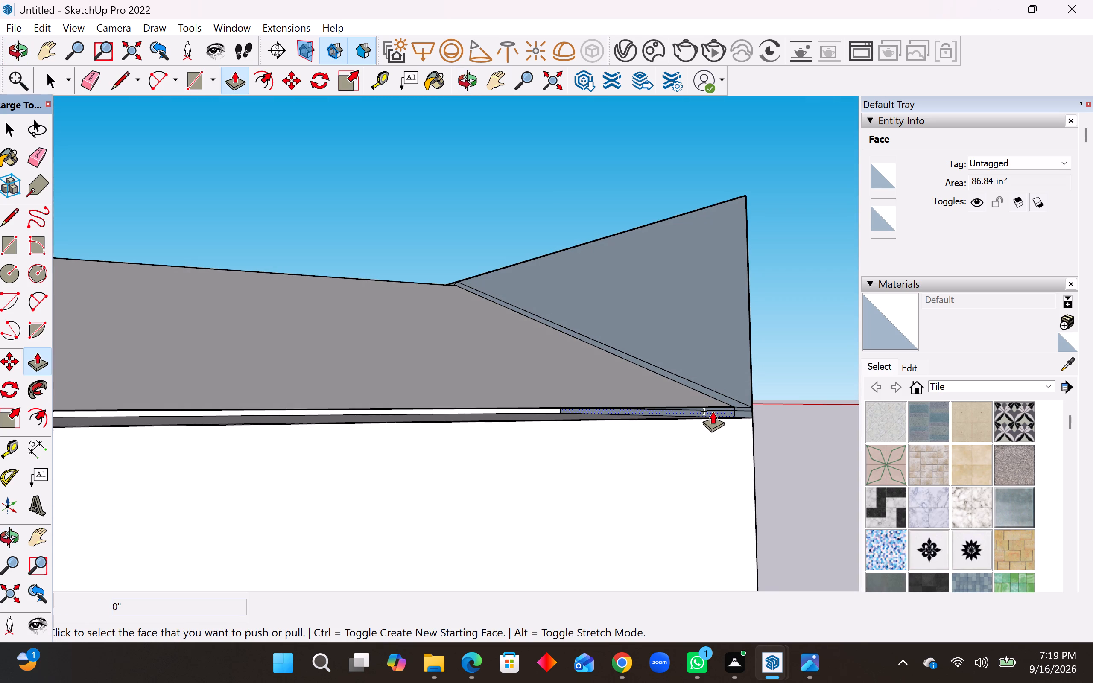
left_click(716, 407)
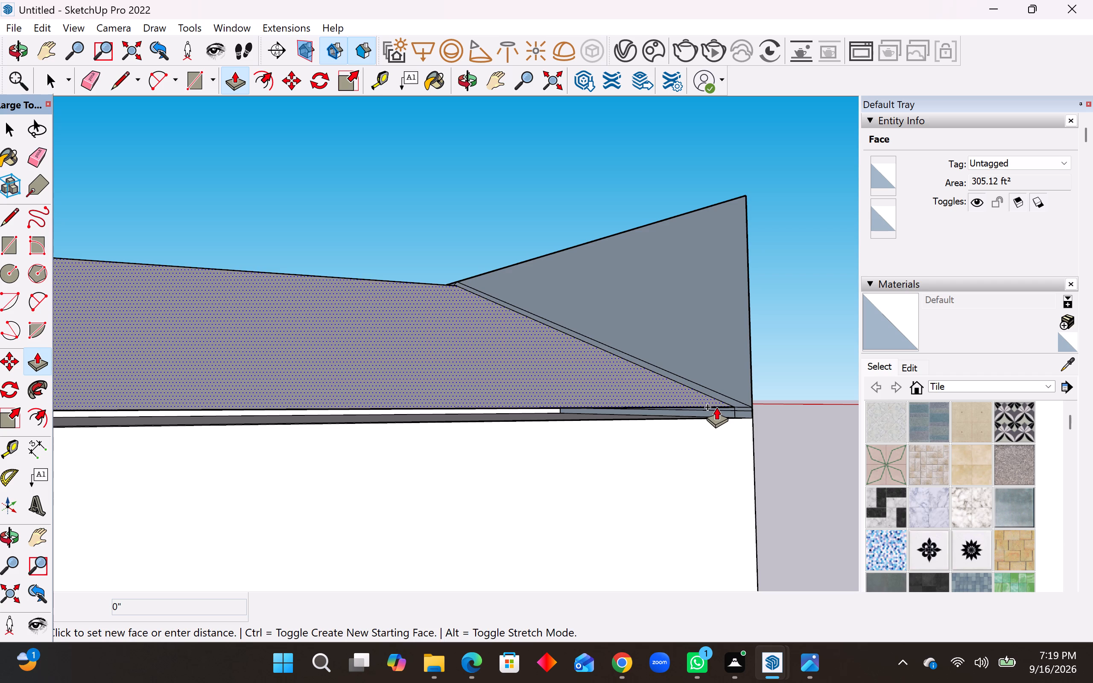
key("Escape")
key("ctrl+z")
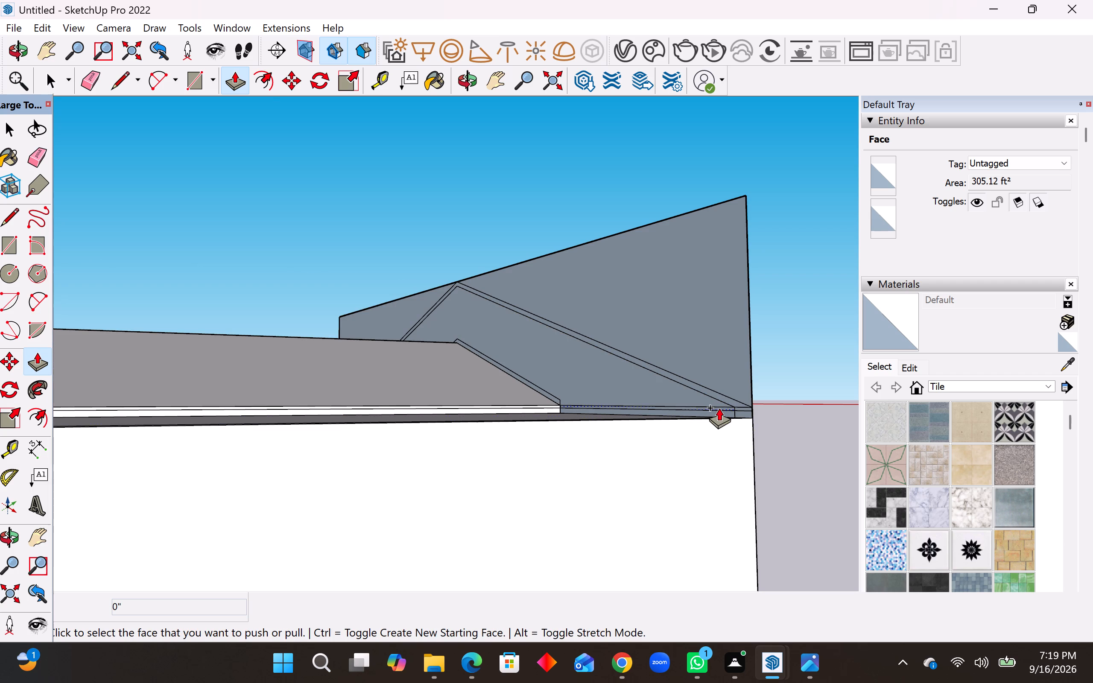
Extrude the triangular face inside the small gable 20', flush with the extruded wall's front face.
scroll(725, 396, "down", 7)
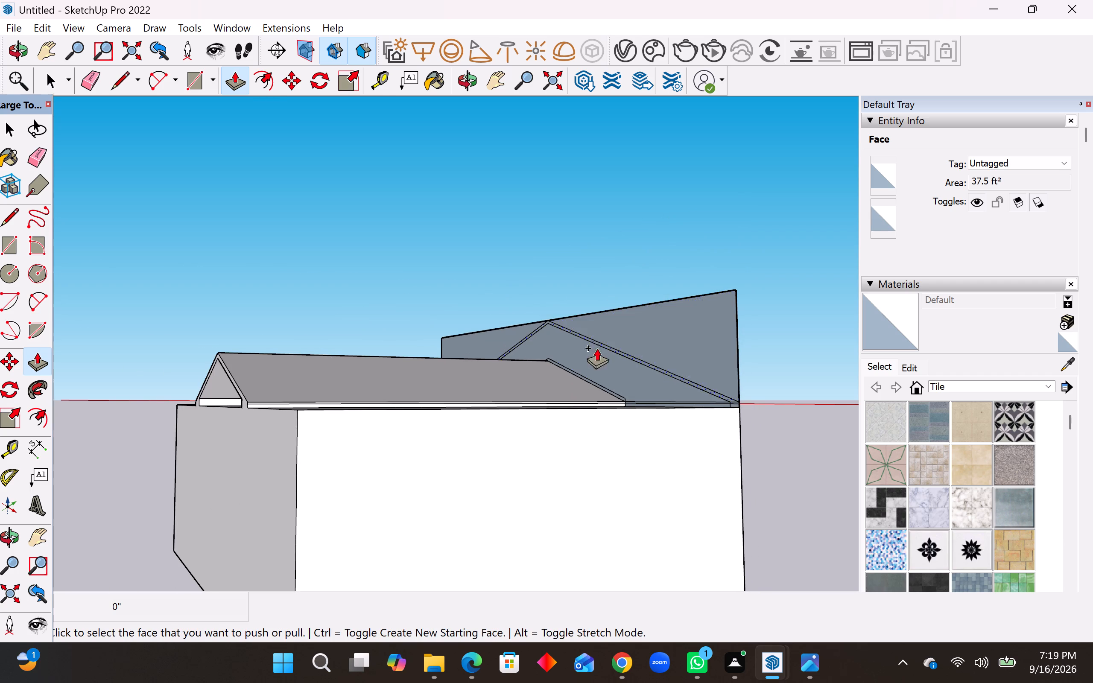
middle_click_drag(597, 348, 899, 364)
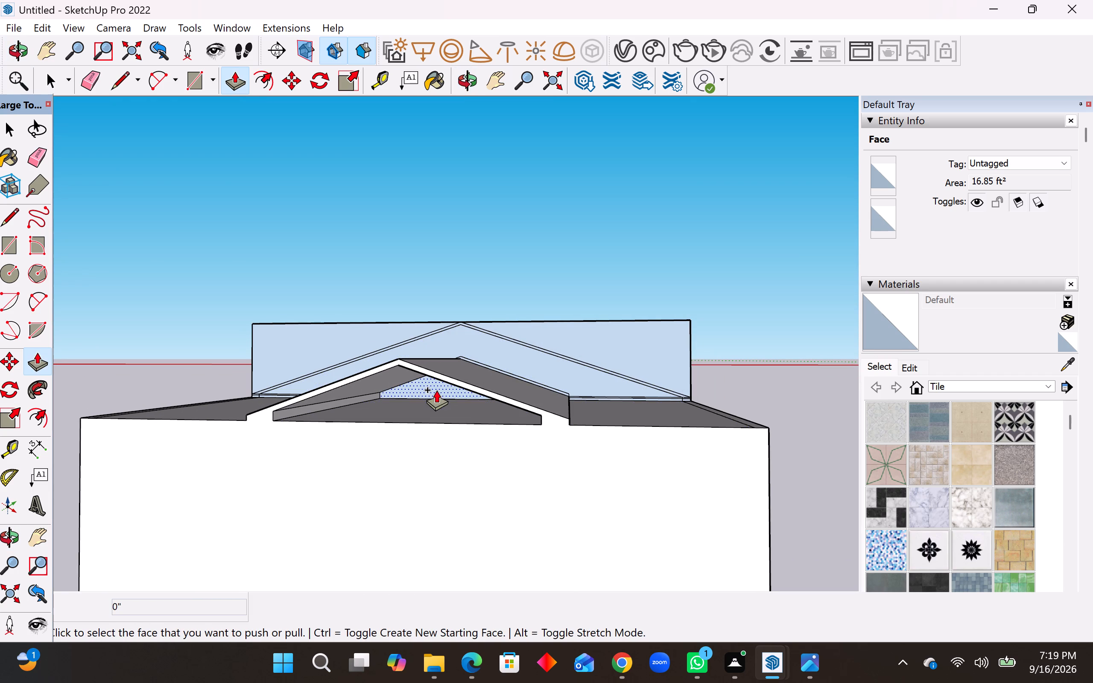
left_click(436, 390)
left_click(362, 423)
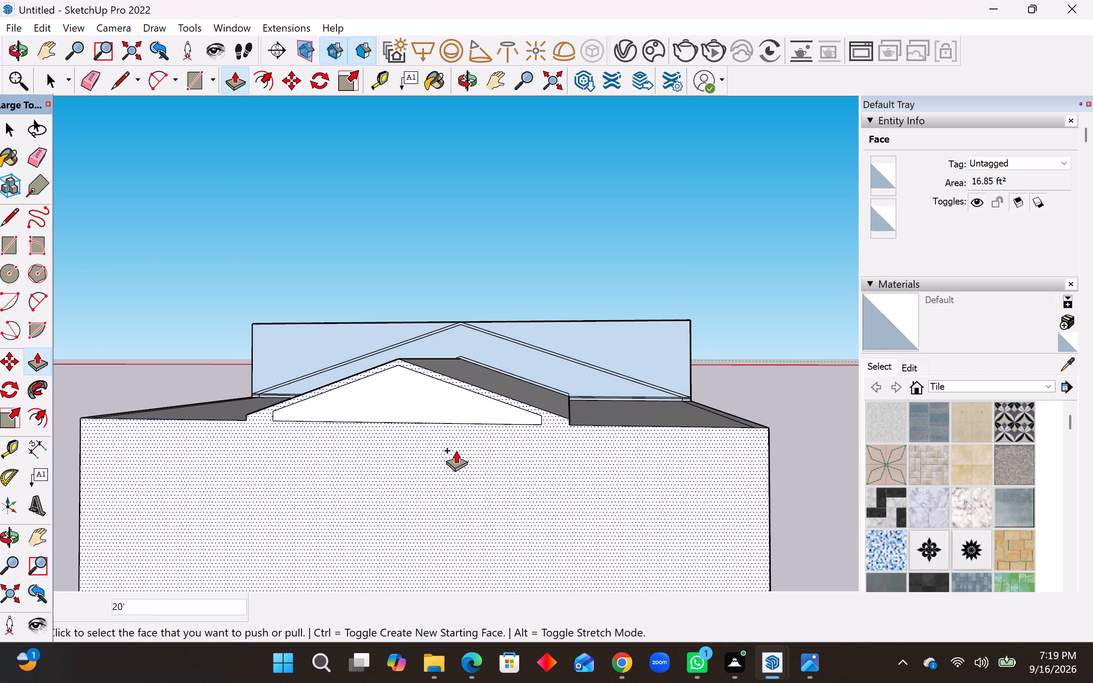
Extrude the lower 2" base band beside the small gable 20', level with the extruded wall's end.
middle_click_drag(604, 421, 175, 458)
scroll(606, 468, "up", 4)
scroll(528, 444, "up", 8)
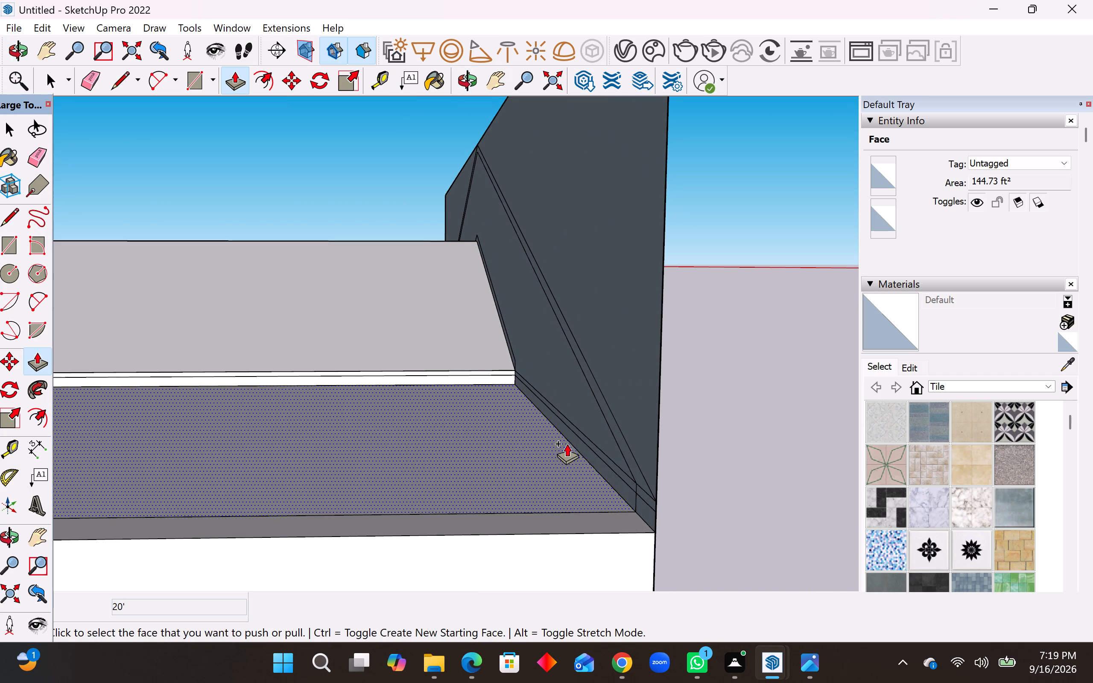
left_click(576, 443)
scroll(611, 434, "down", 11)
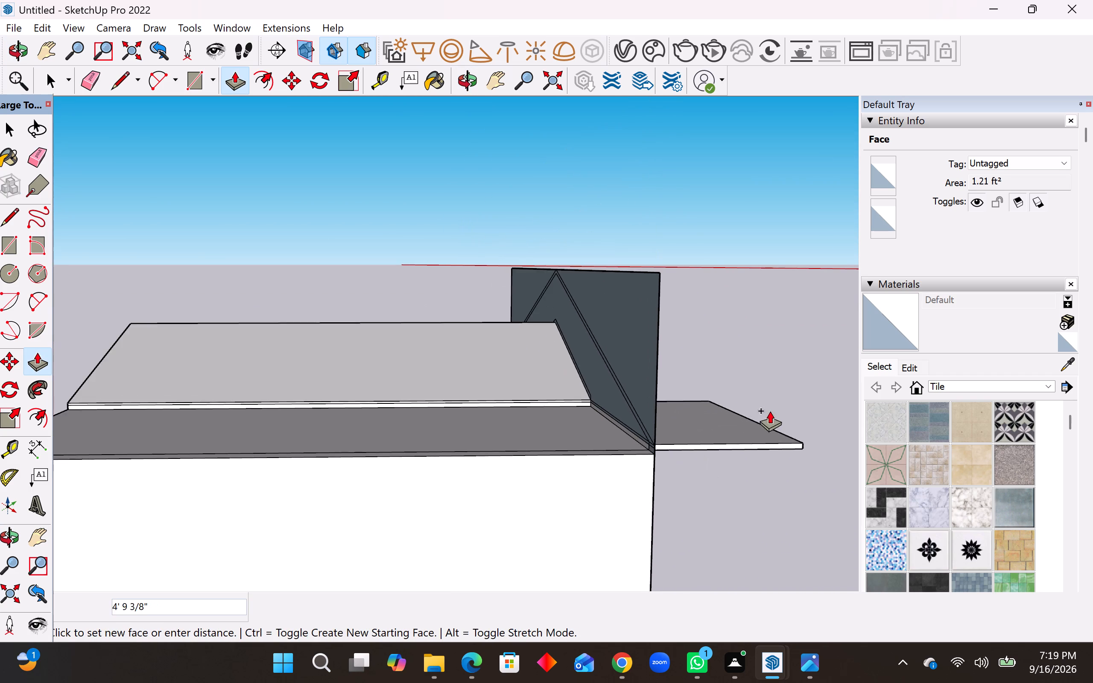
scroll(770, 411, "down", 2)
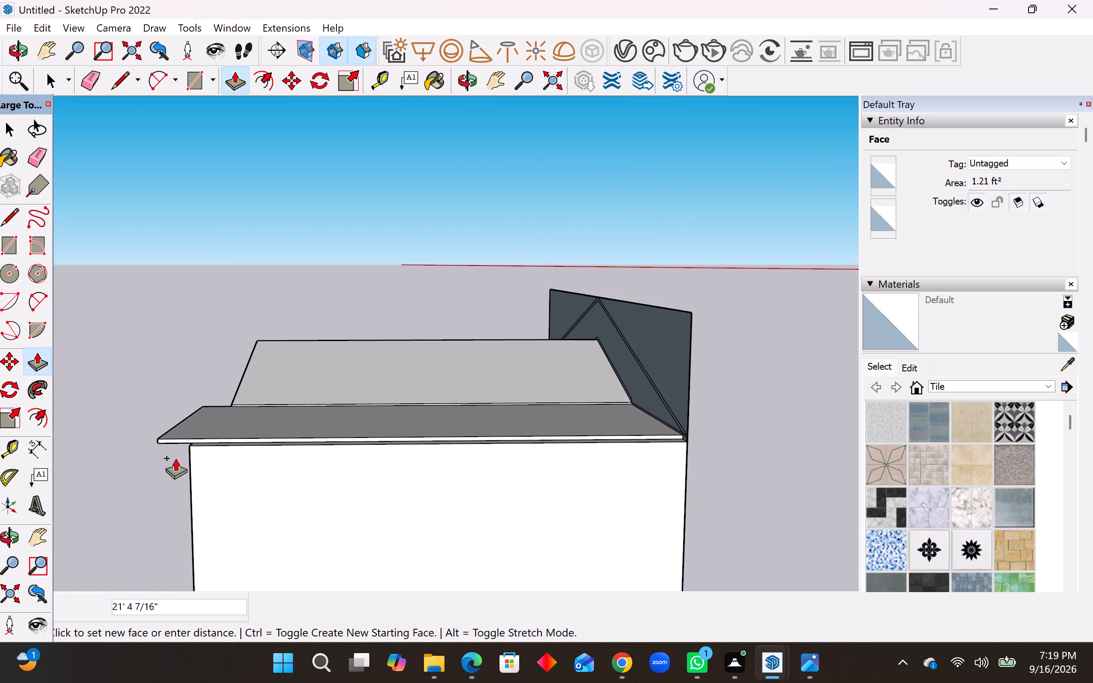
left_click(192, 481)
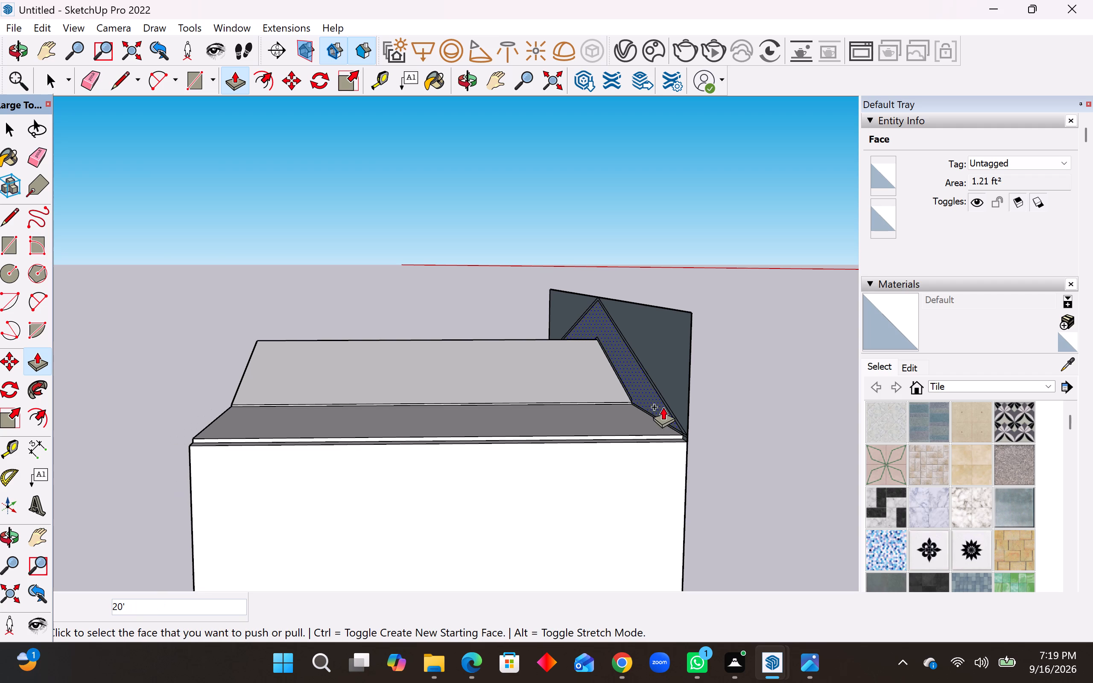
Extrude the upper 1" base band beside the small gable 20', level with the extruded wall's end.
scroll(653, 417, "up", 6)
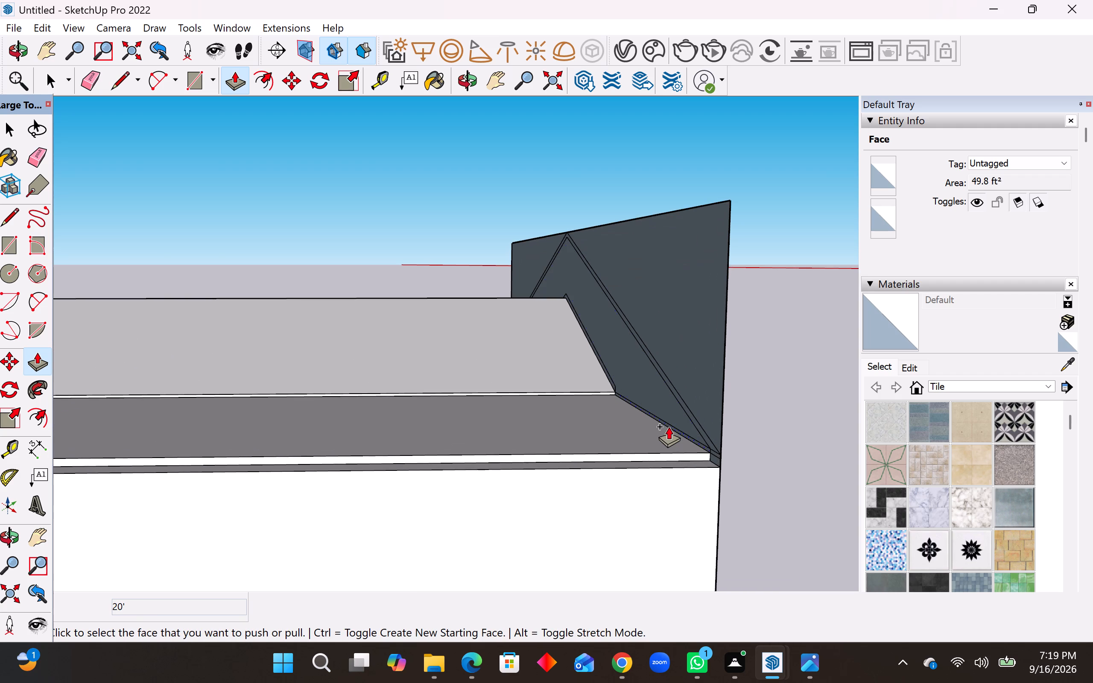
left_click(671, 427)
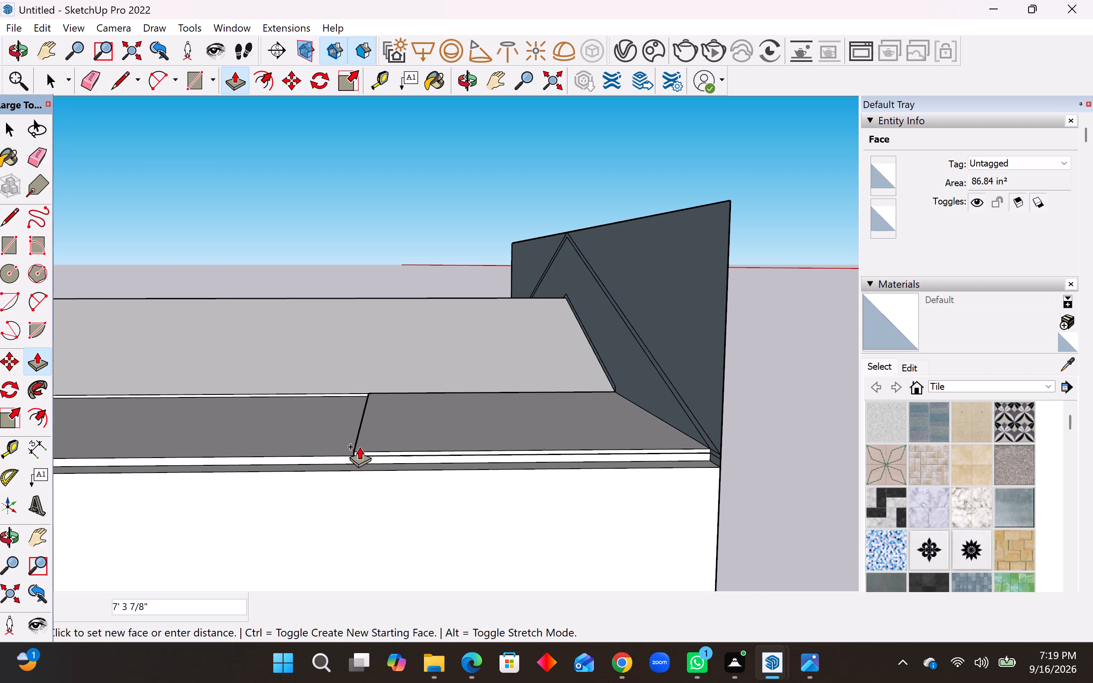
scroll(359, 447, "down", 10)
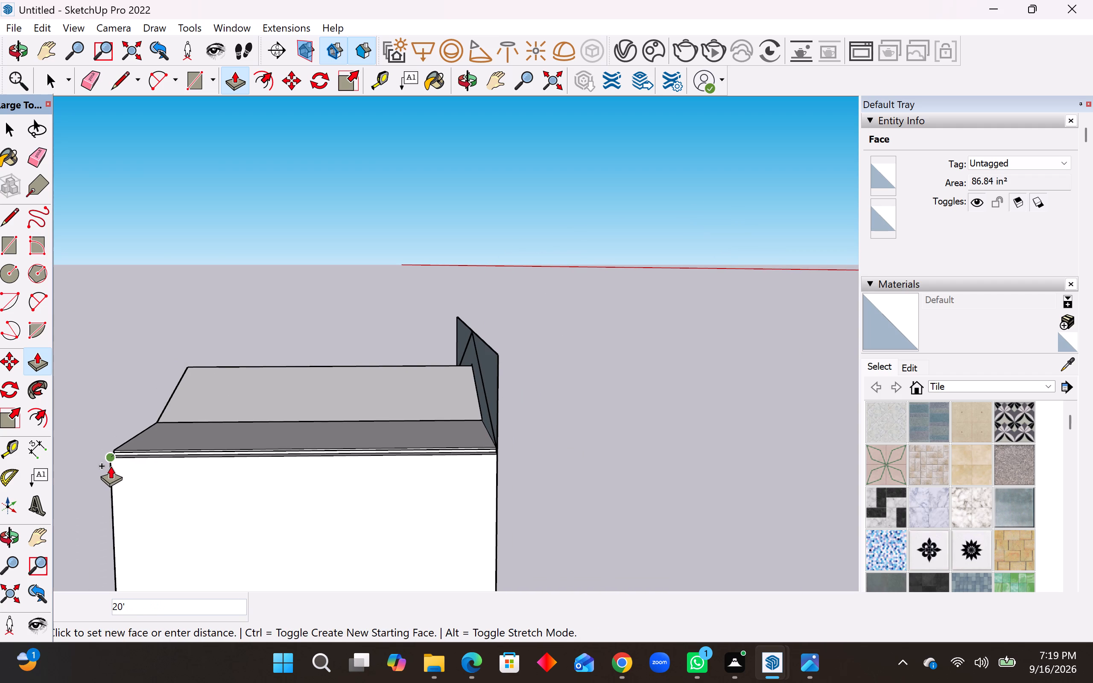
left_click(111, 466)
Extrude the face between the large and small gables 20', flush with the extruded wall's front.
middle_click_drag(402, 437, 522, 491)
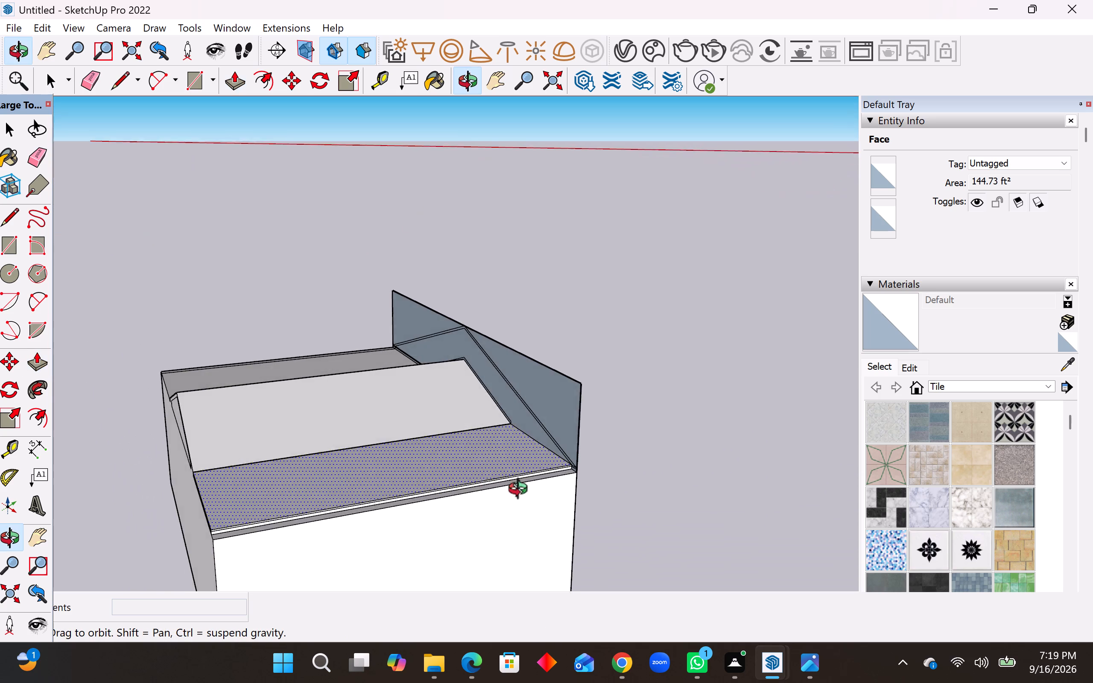
middle_click_drag(522, 491, 529, 502)
left_click(542, 433)
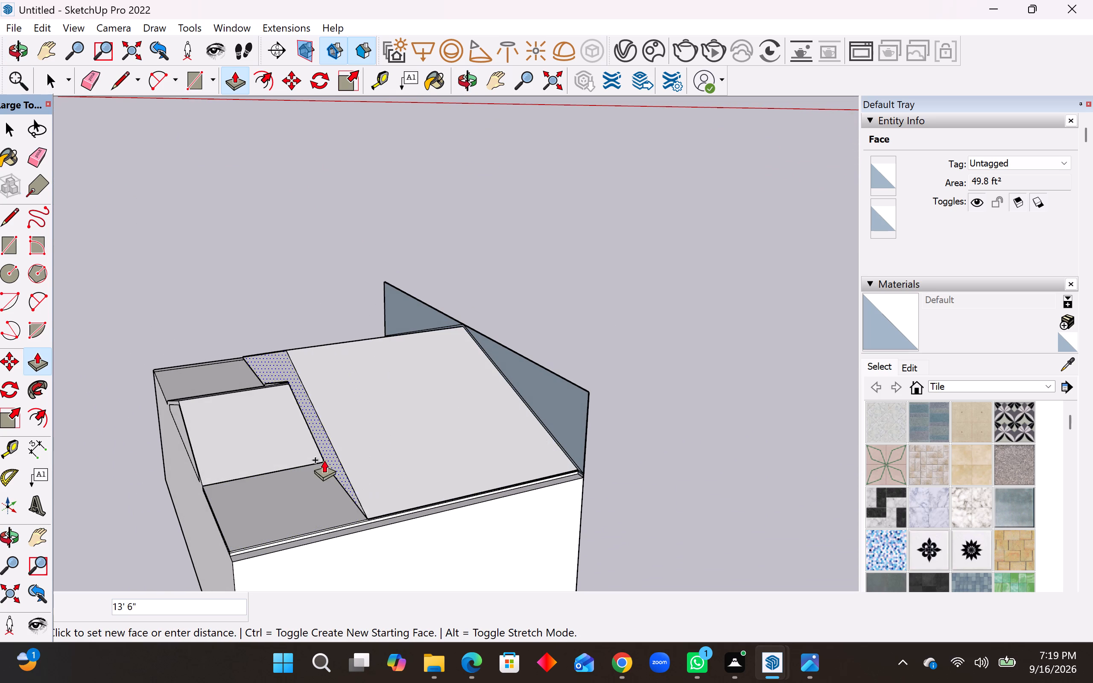
left_click(218, 537)
Extrude the thin sloped border strip of the large gable 20', level with the extruded wall's end.
middle_click_drag(281, 514, 213, 379)
scroll(205, 394, "up", 2)
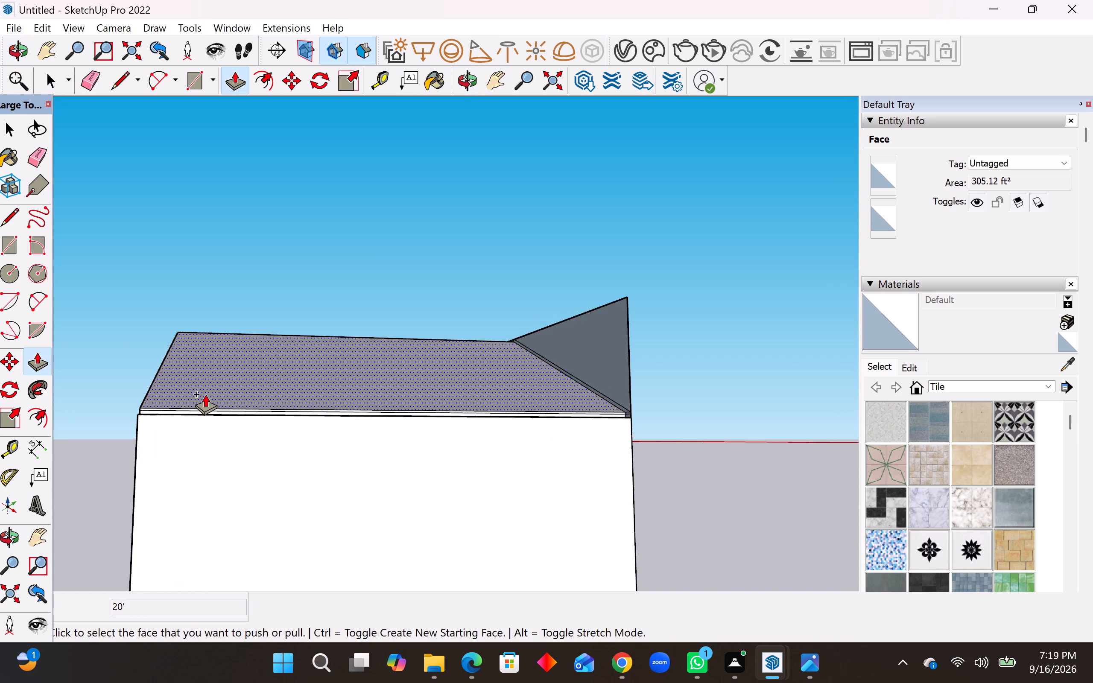
scroll(205, 394, "up", 6)
middle_click_drag(214, 408, 253, 447)
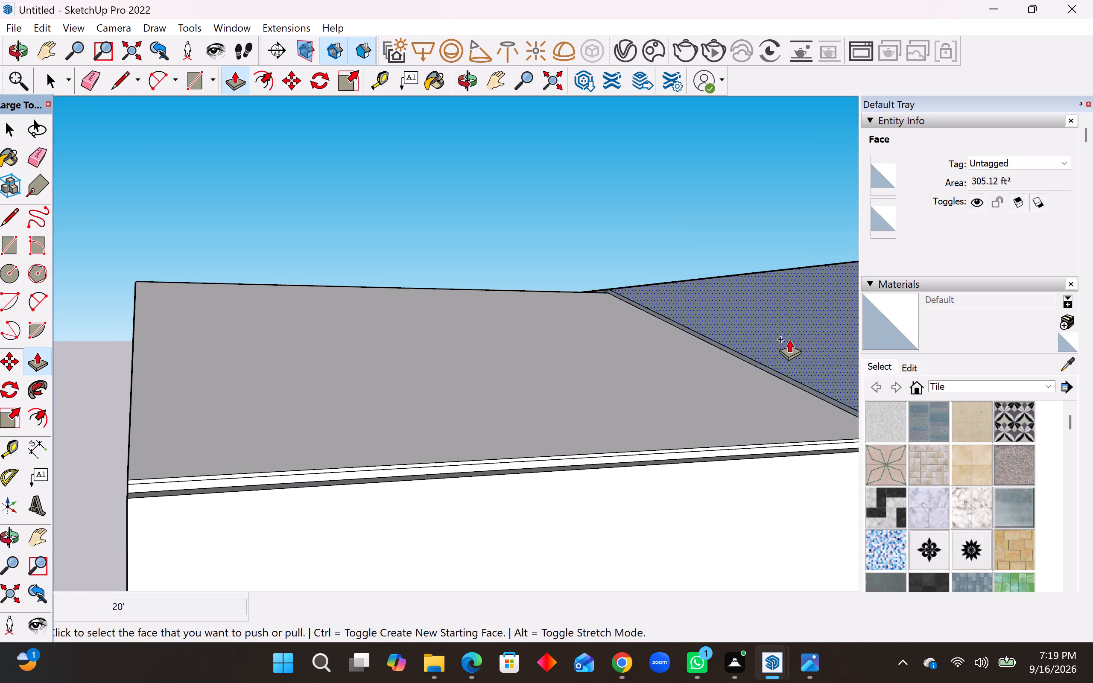
left_click(743, 356)
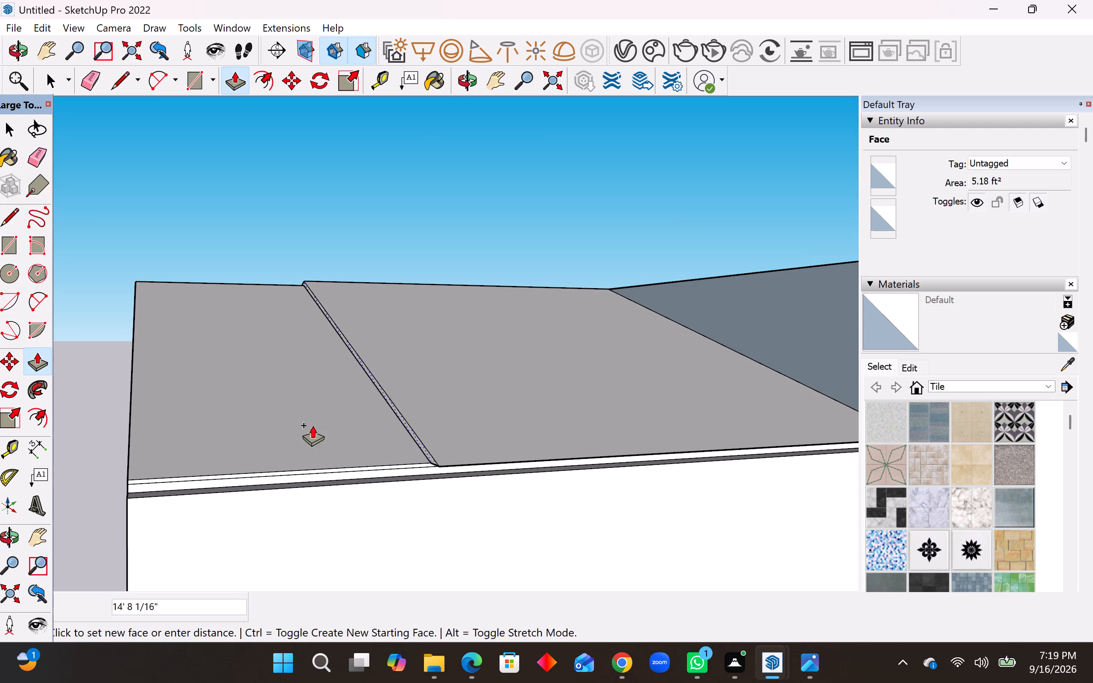
left_click(123, 517)
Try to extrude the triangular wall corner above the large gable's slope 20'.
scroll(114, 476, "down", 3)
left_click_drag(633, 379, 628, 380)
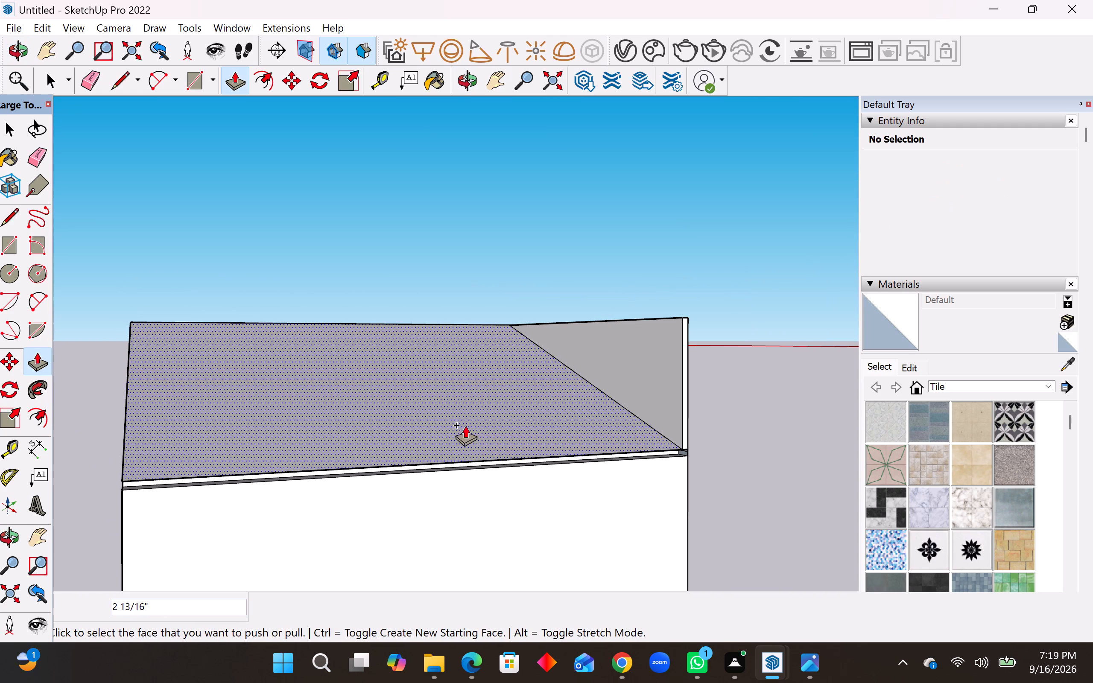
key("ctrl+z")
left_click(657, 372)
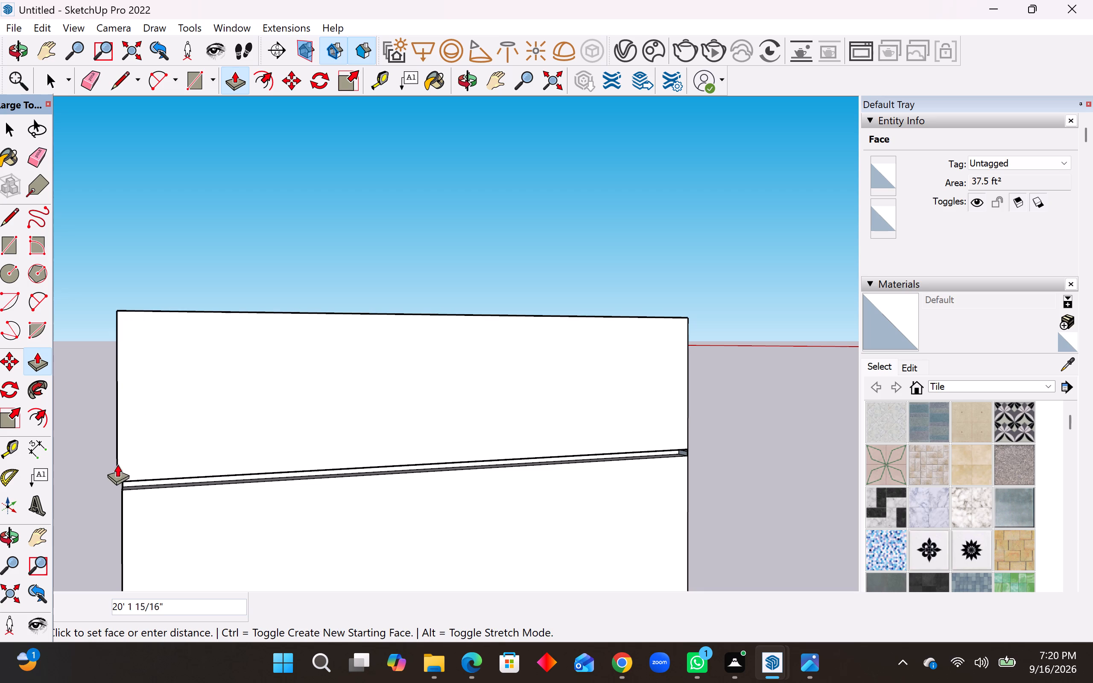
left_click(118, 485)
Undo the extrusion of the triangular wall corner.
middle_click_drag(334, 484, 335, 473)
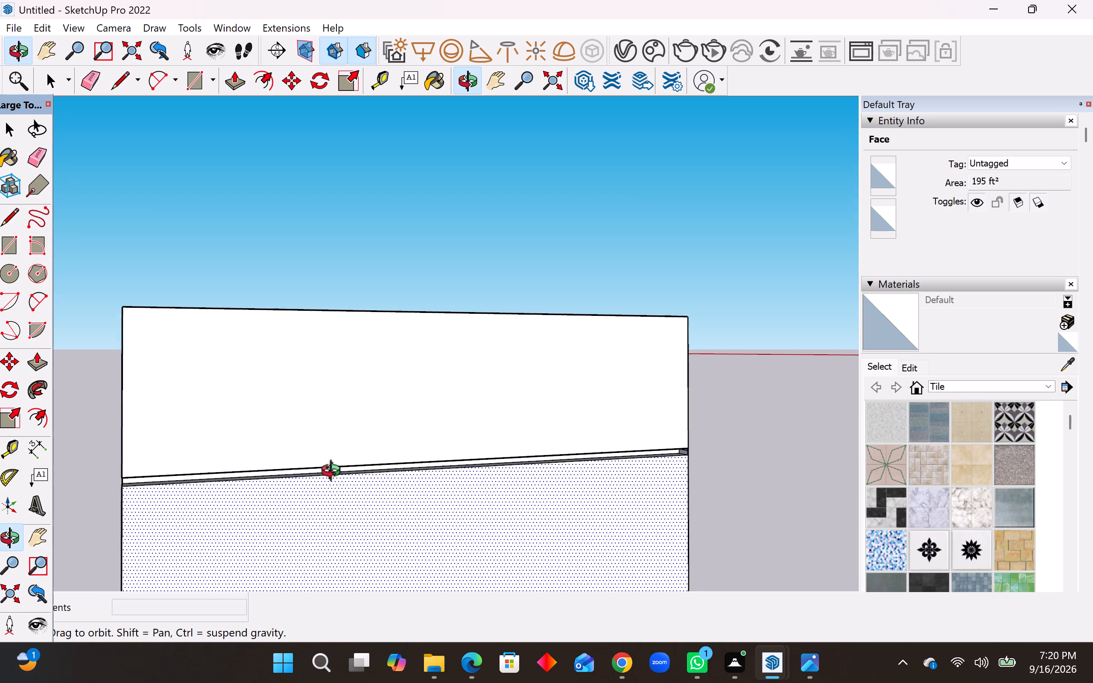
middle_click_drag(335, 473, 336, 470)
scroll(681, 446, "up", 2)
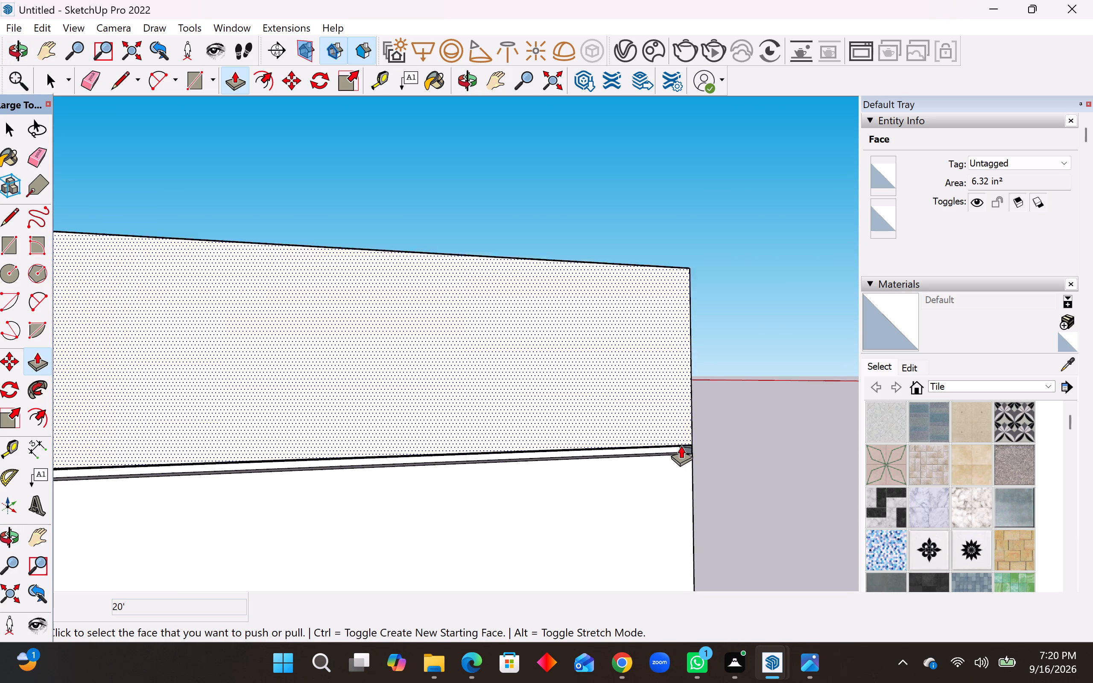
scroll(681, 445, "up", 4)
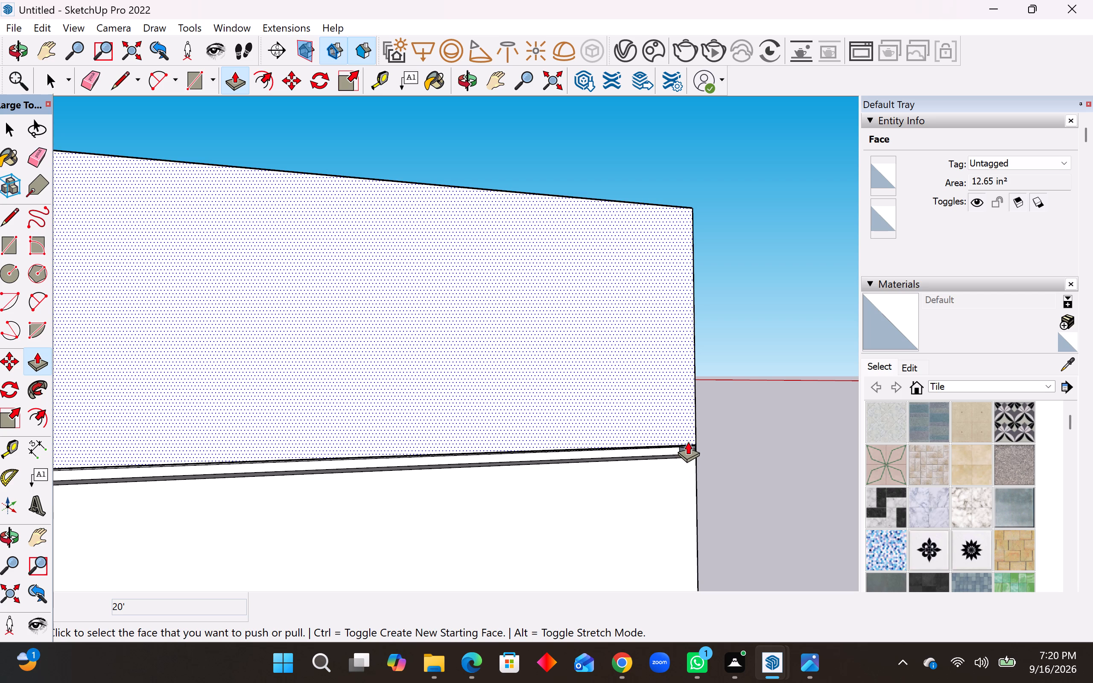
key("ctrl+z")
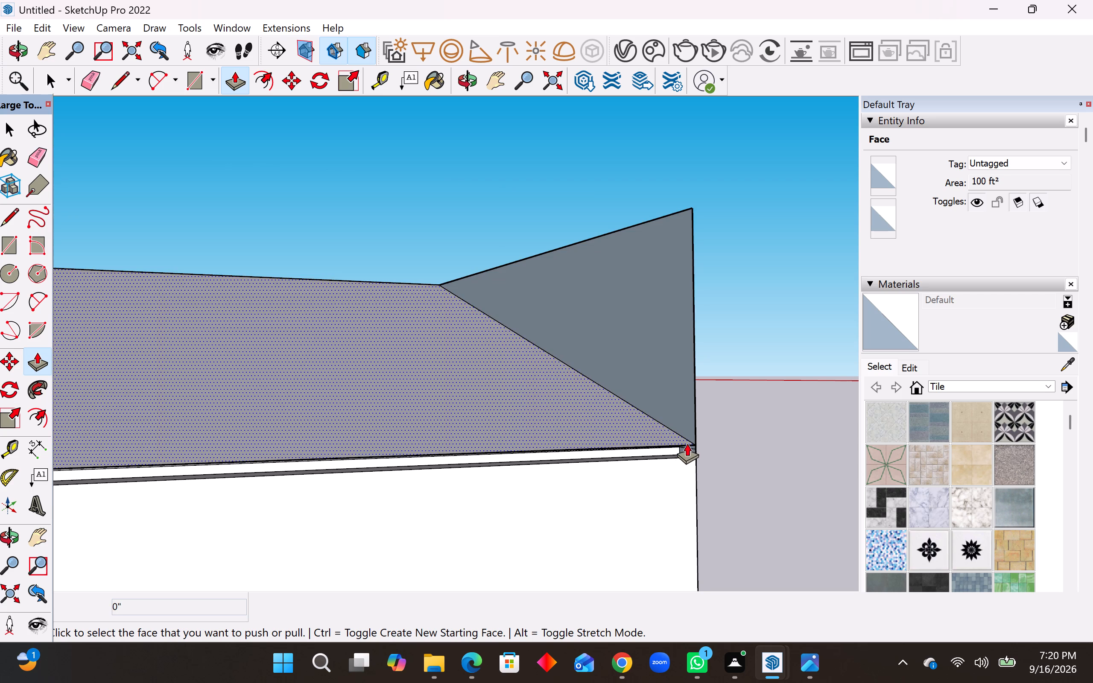
Extrude the small end piece of the upper 1" base band, under the large gable's eave, 20'.
scroll(687, 443, "up", 6)
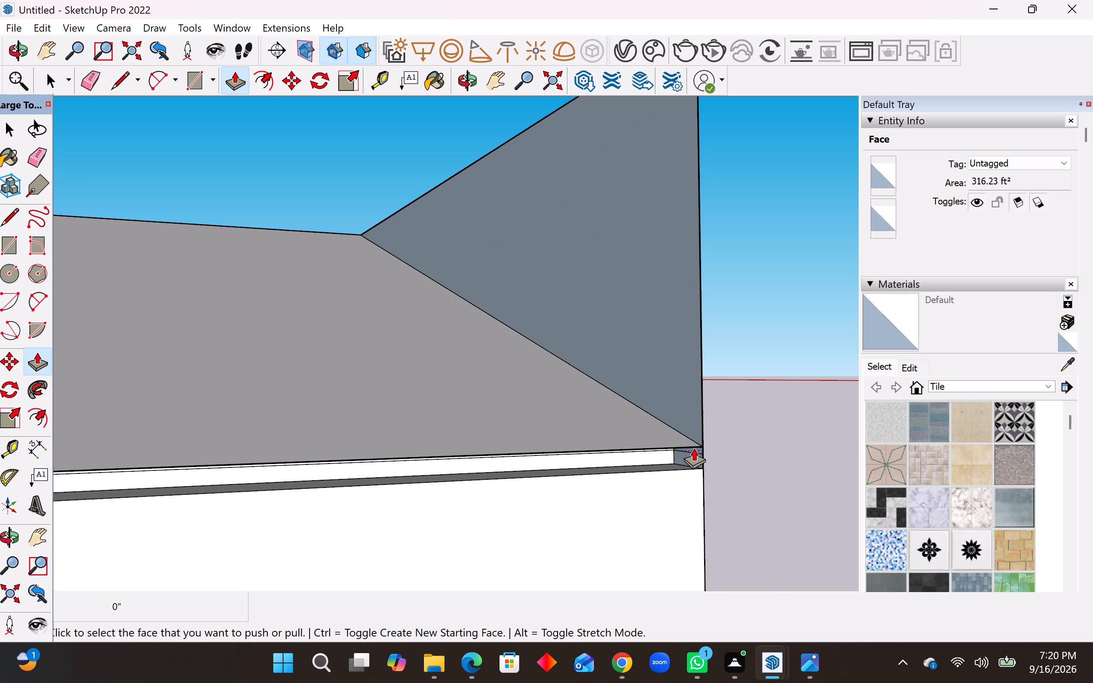
left_click(694, 448)
scroll(725, 438, "down", 10)
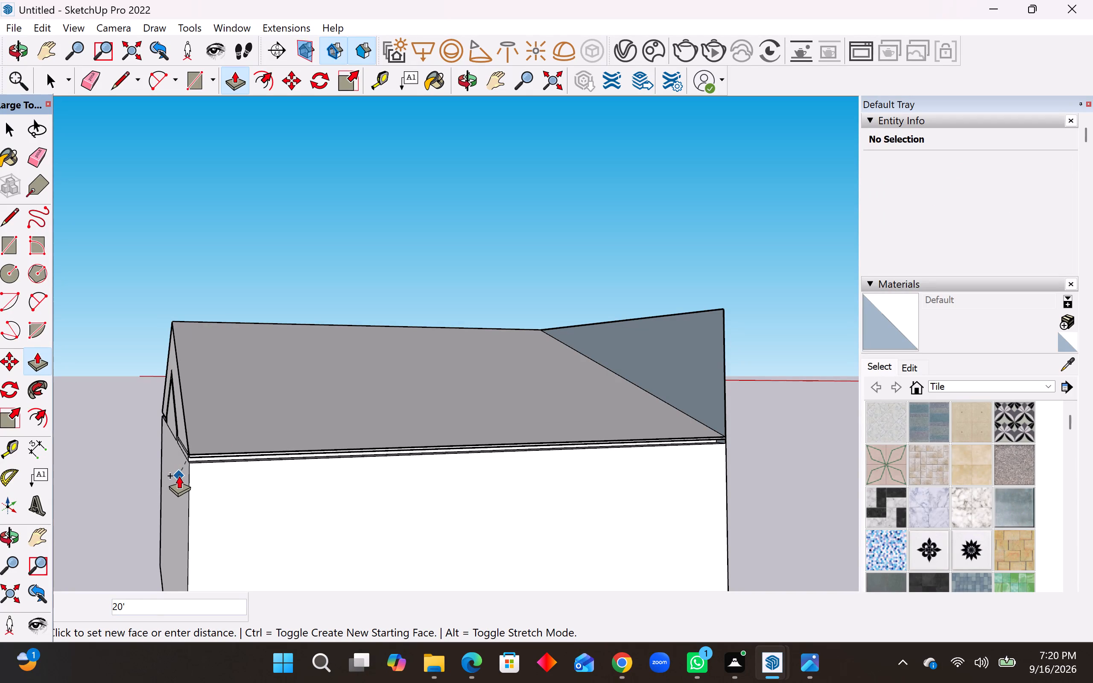
left_click(187, 485)
Extrude the small end piece of the lower 2" base band, under the large gable's eave, 20'.
scroll(726, 455, "up", 2)
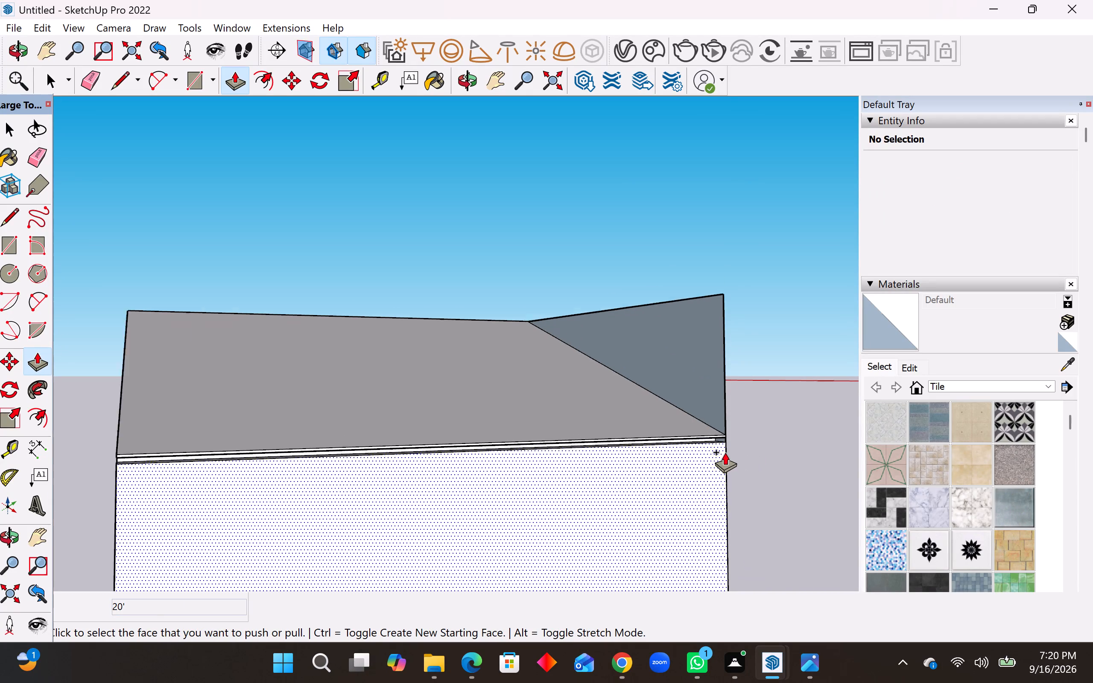
scroll(725, 452, "up", 5)
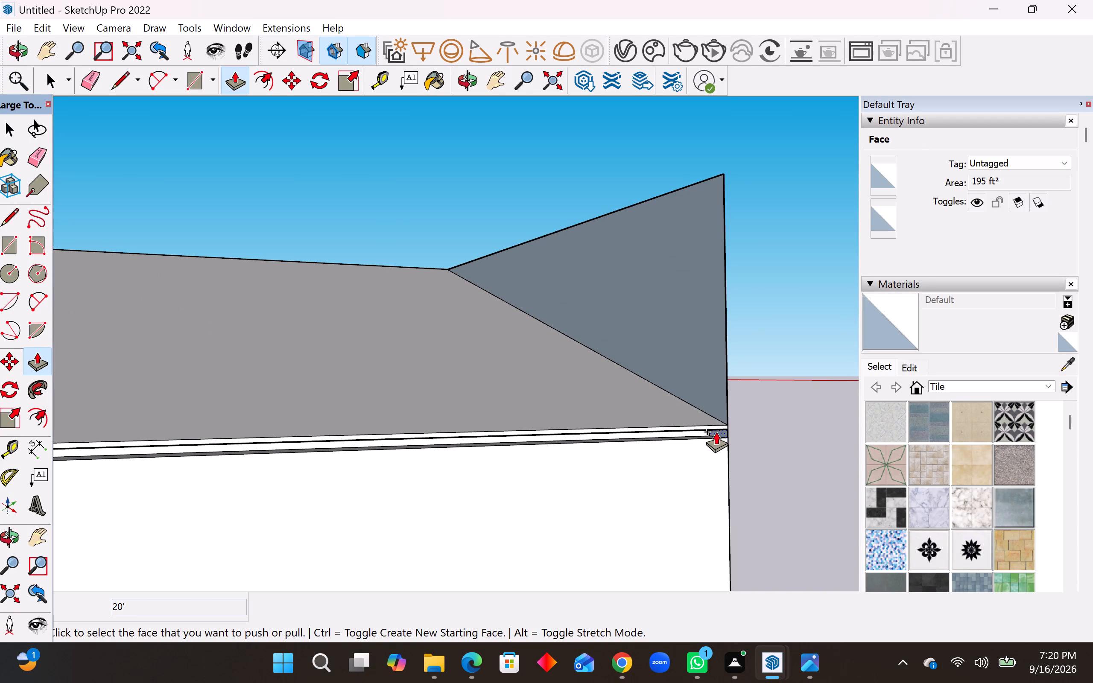
left_click(716, 432)
scroll(644, 432, "down", 6)
scroll(725, 425, "down", 4)
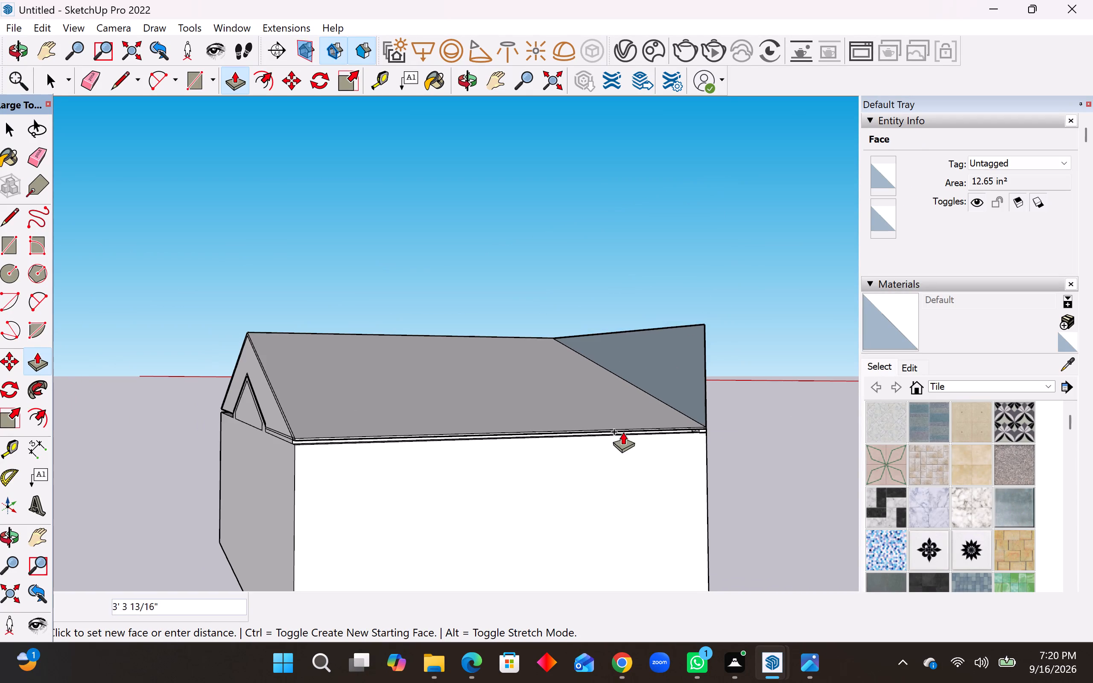
scroll(518, 438, "down", 4)
left_click(362, 476)
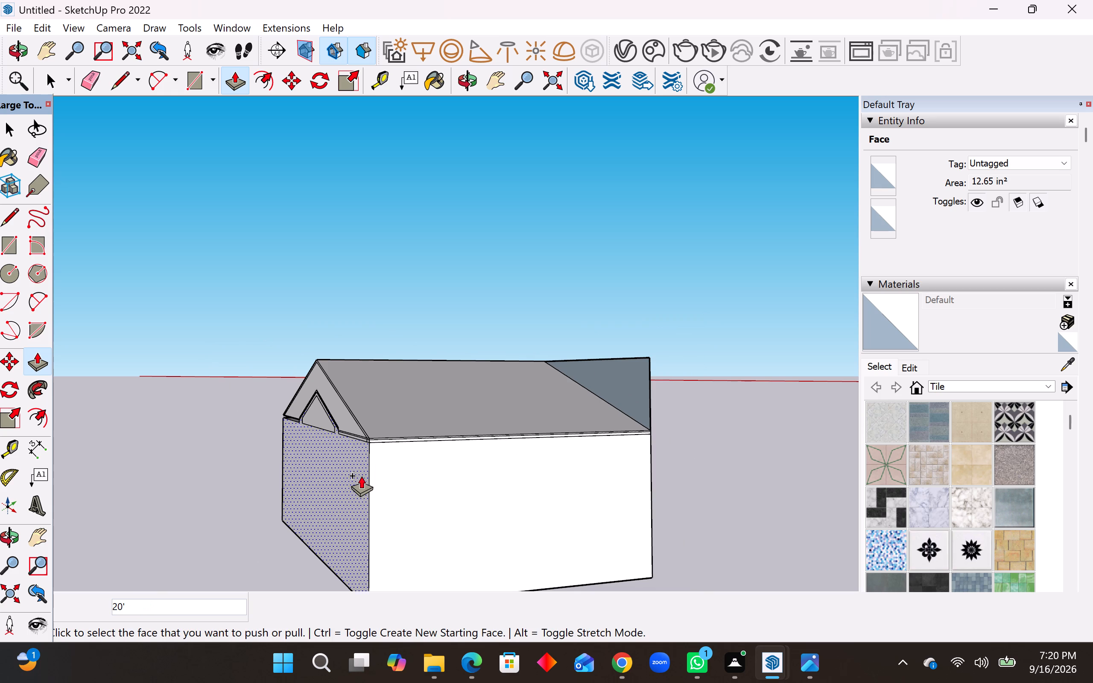
Extrude the triangular wall corner above the large gable's slope 20', level with the front of the building.
middle_click_drag(556, 383, 726, 446)
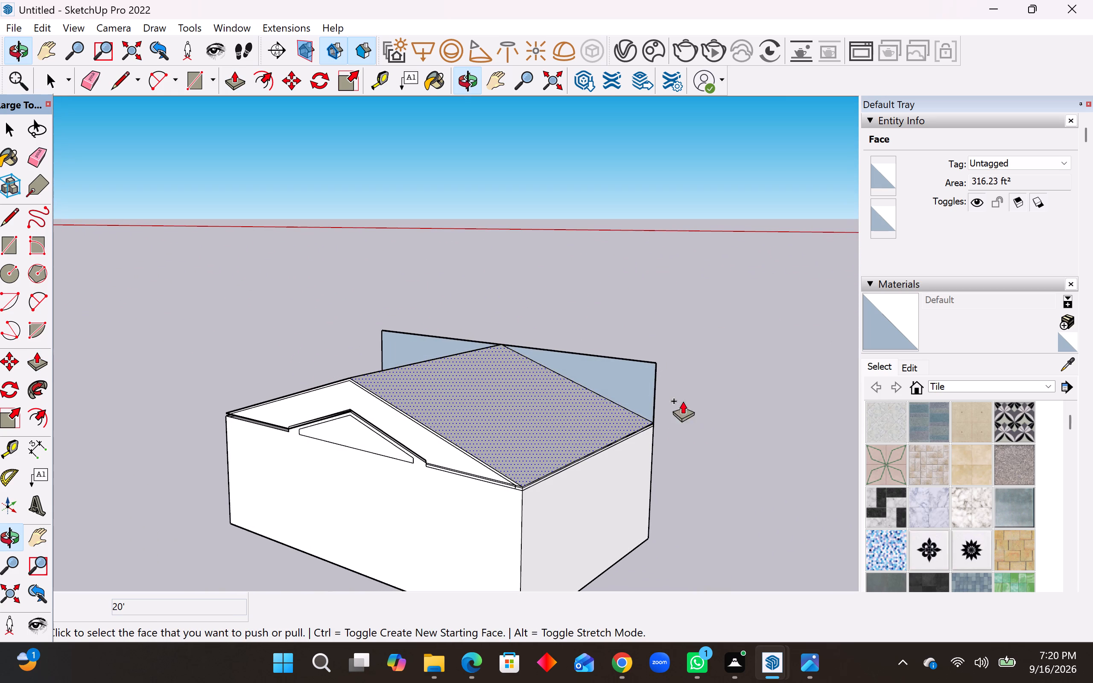
left_click(640, 382)
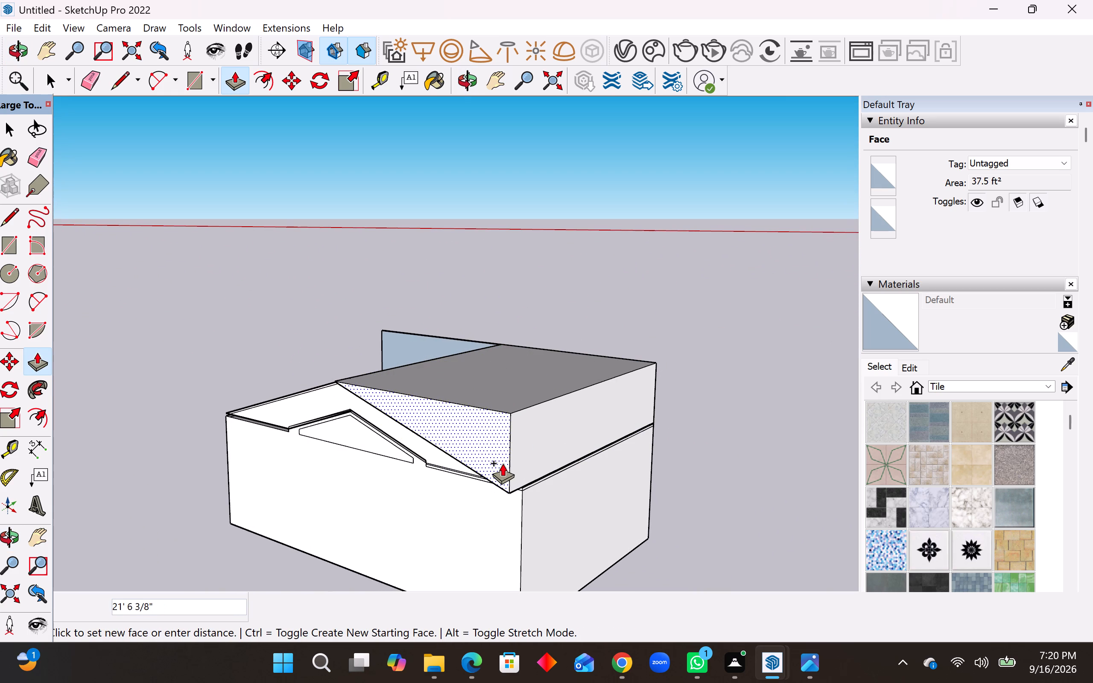
left_click(514, 515)
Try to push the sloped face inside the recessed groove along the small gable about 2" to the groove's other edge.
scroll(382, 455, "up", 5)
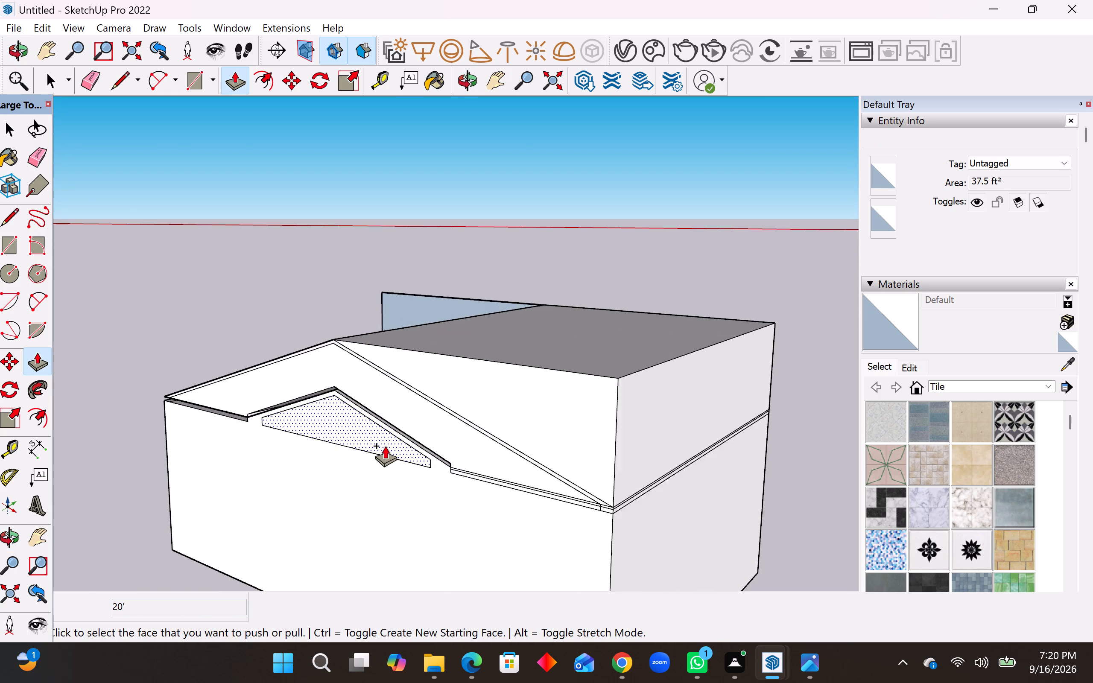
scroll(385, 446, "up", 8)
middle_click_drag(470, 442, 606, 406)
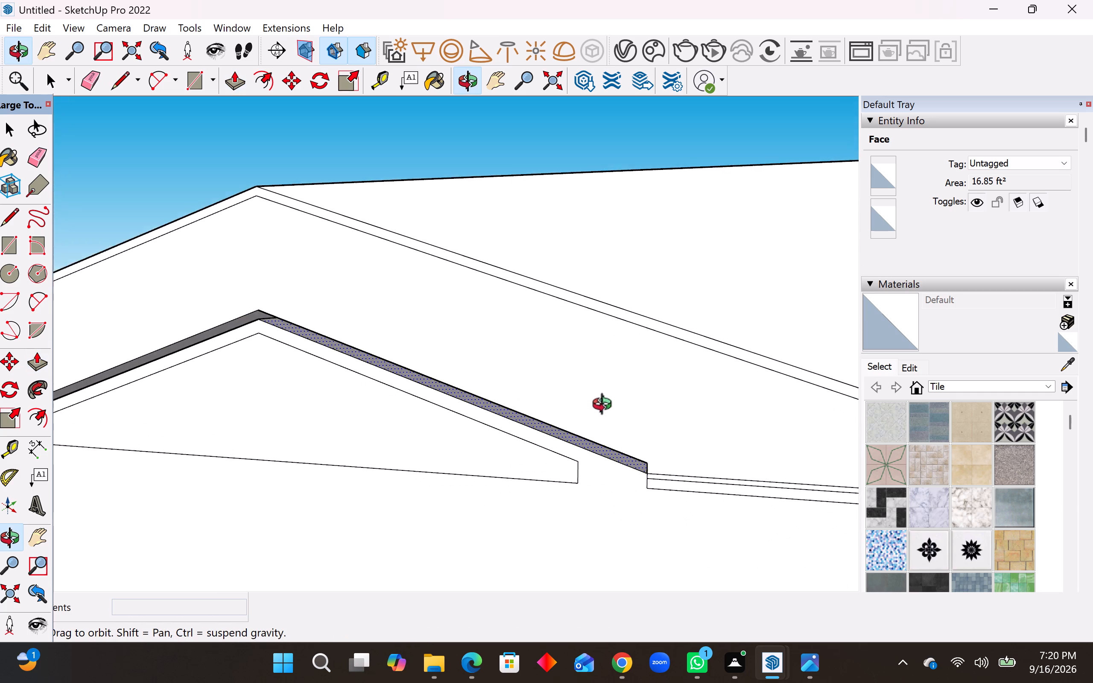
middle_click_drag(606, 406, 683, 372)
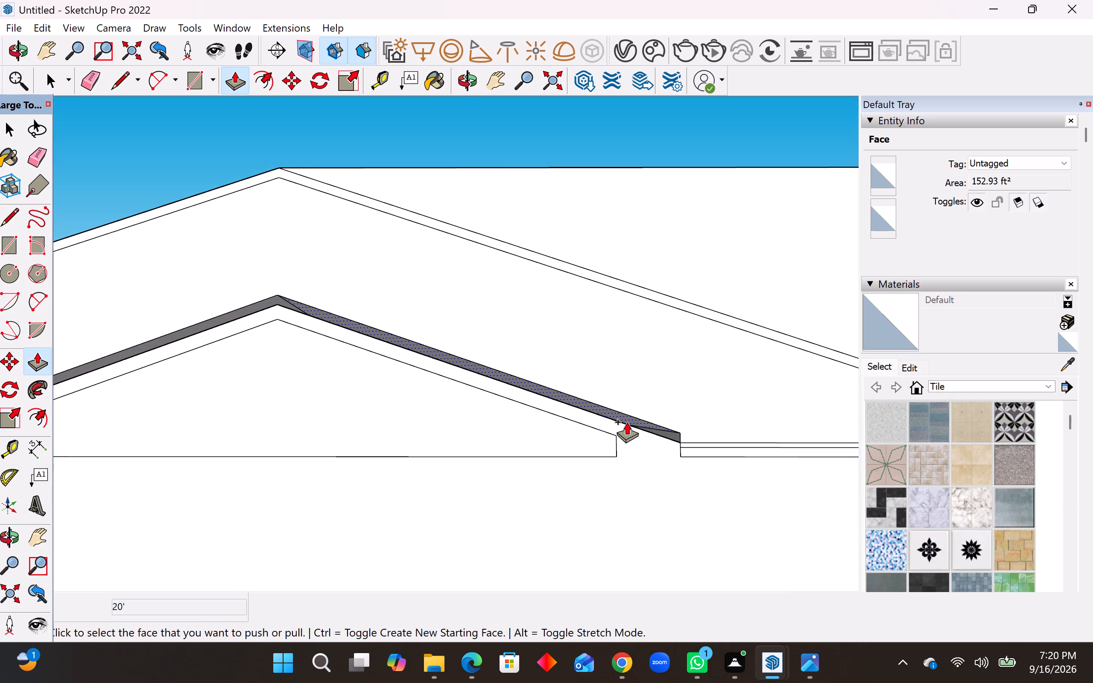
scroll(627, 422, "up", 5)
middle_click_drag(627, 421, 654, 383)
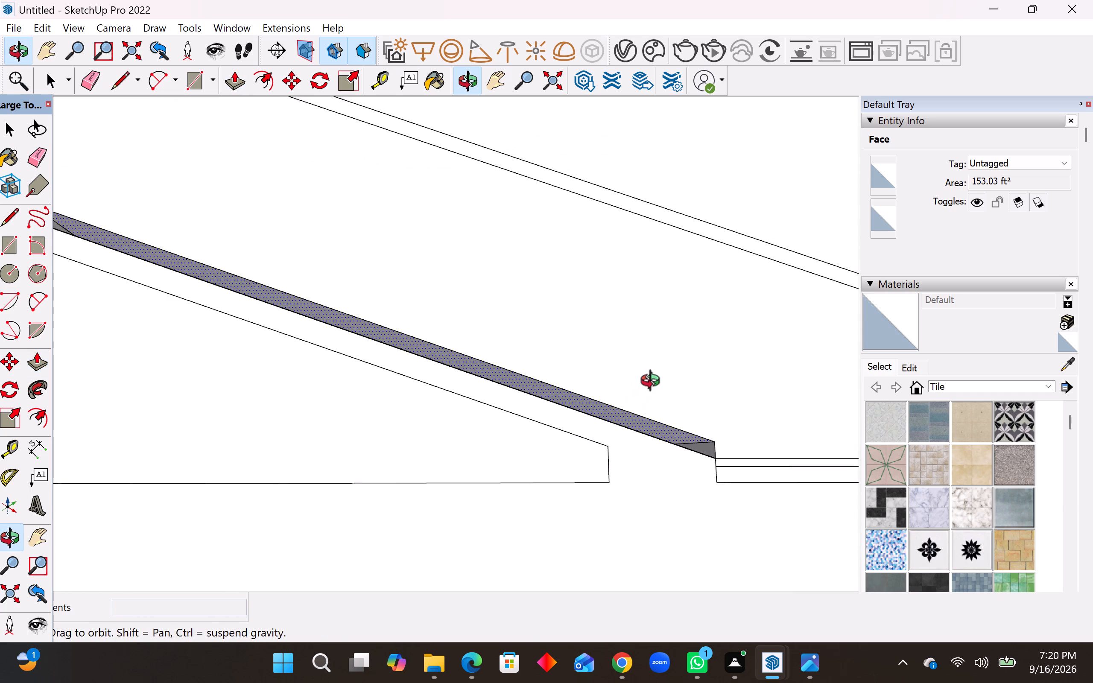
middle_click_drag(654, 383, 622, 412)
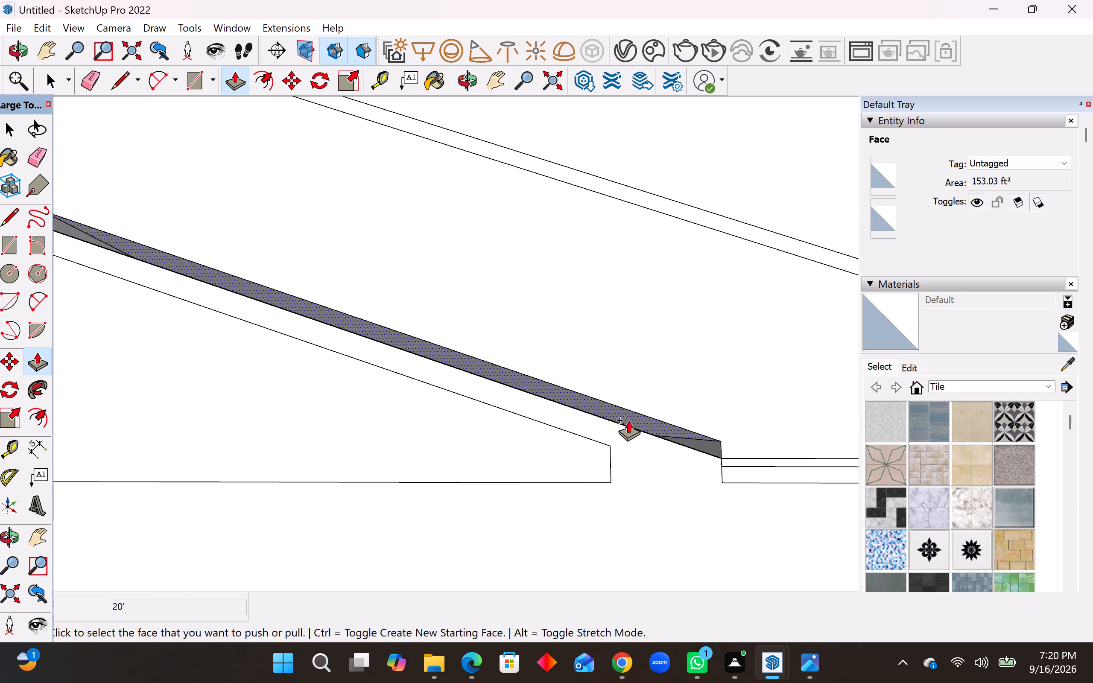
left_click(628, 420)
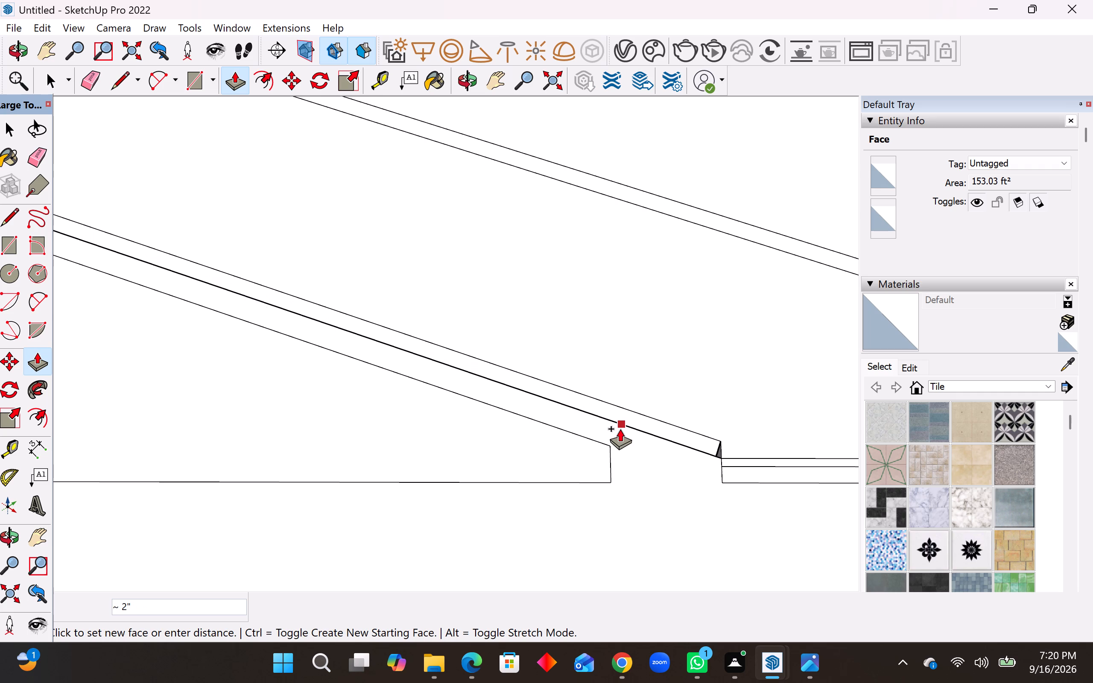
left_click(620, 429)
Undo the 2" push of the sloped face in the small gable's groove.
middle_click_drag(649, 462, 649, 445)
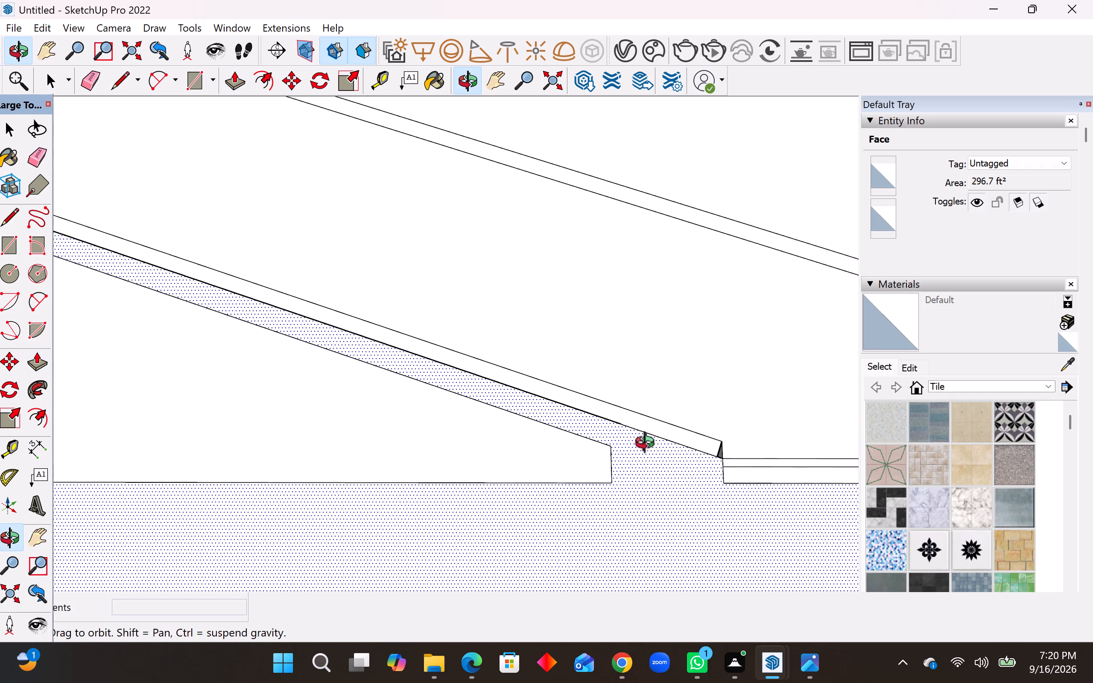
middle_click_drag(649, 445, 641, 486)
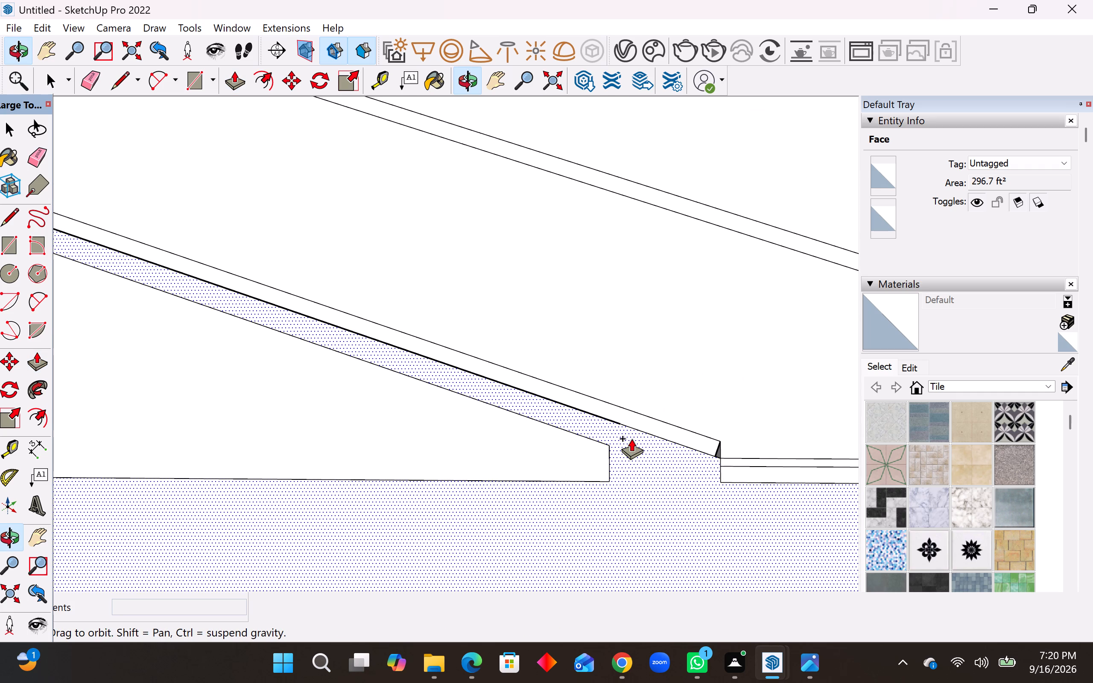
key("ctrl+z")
Extrude the recessed sloped border strip along the small gable 20', flush with the building's front face.
middle_click_drag(656, 424, 628, 420)
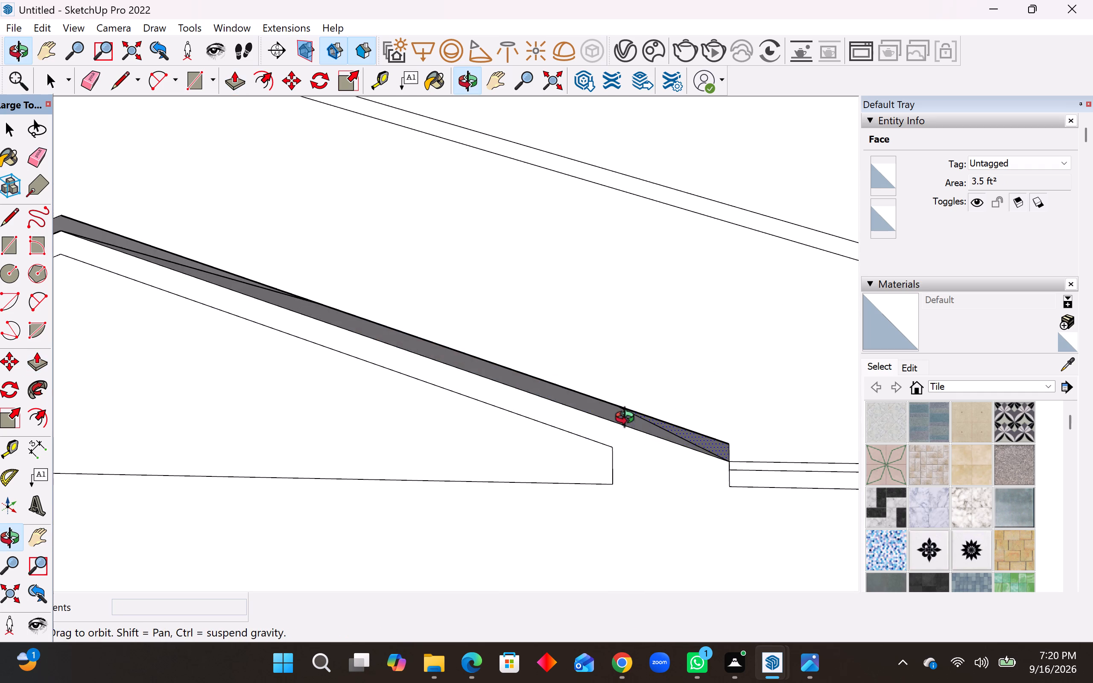
middle_click_drag(628, 420, 624, 410)
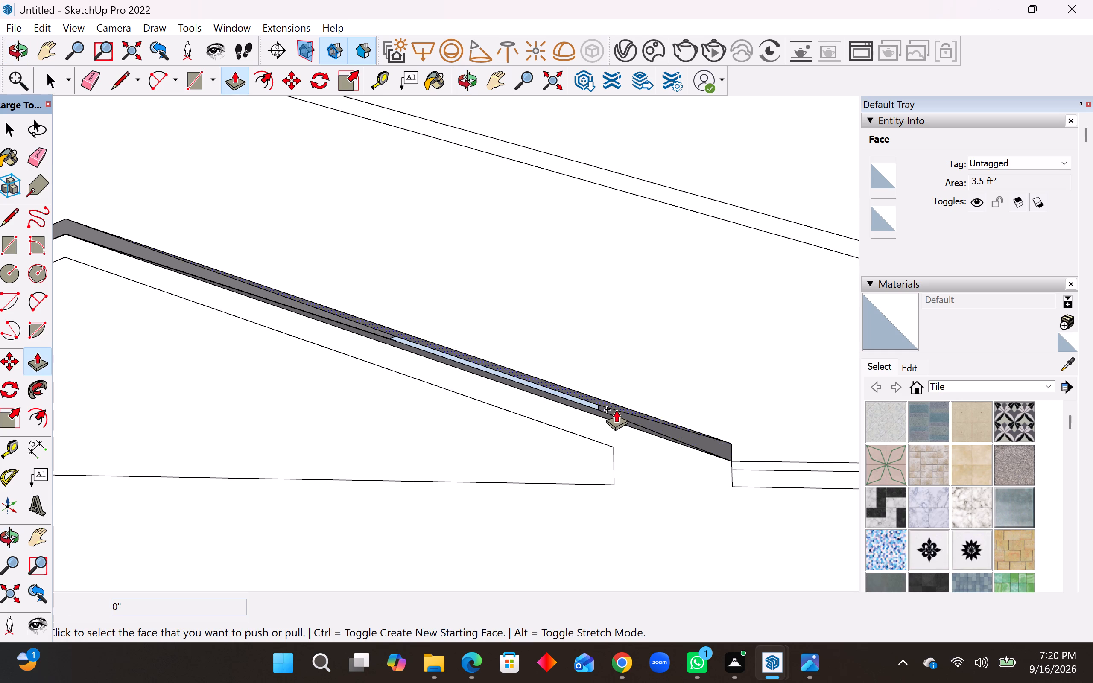
left_click(596, 407)
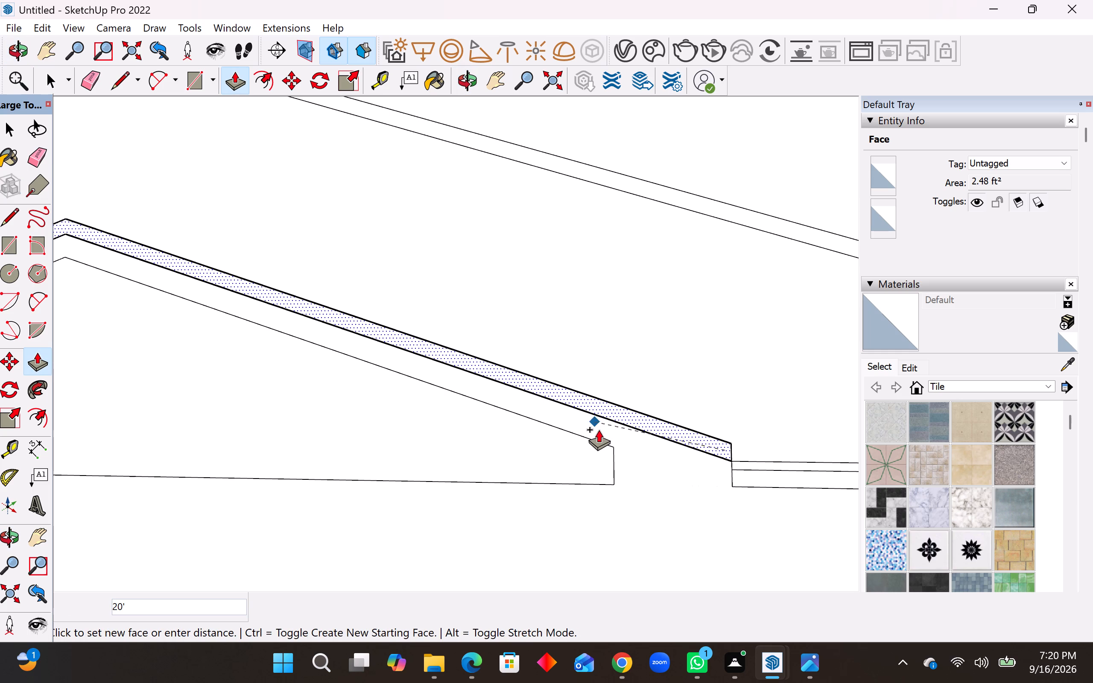
left_click(649, 498)
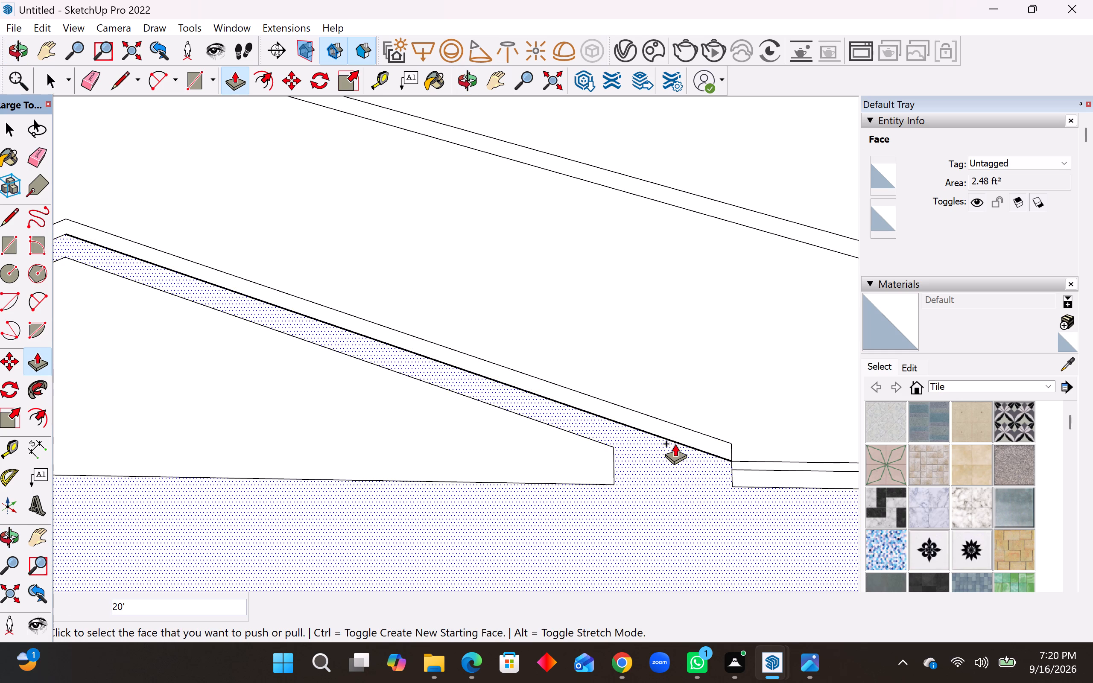
middle_click_drag(675, 444, 701, 543)
scroll(757, 409, "down", 15)
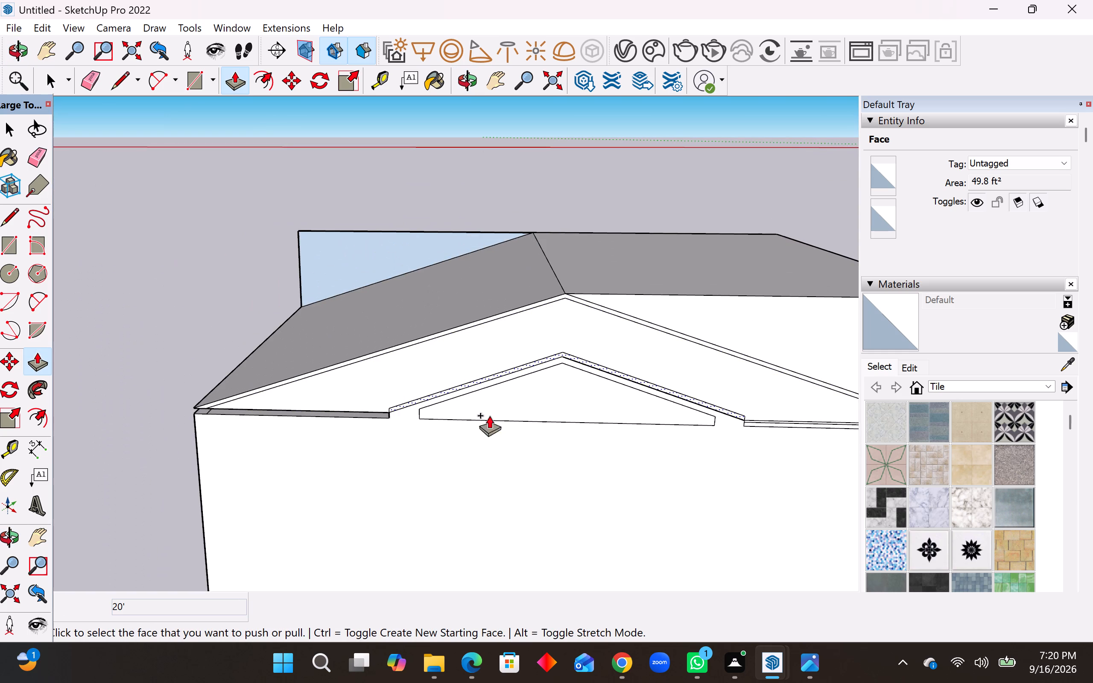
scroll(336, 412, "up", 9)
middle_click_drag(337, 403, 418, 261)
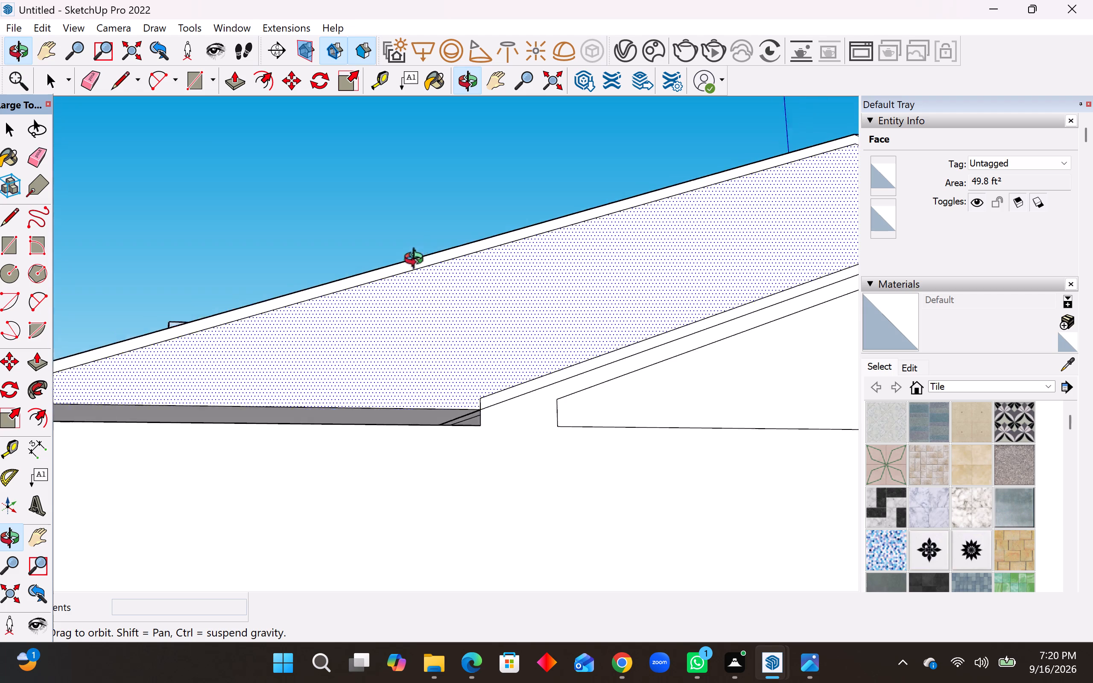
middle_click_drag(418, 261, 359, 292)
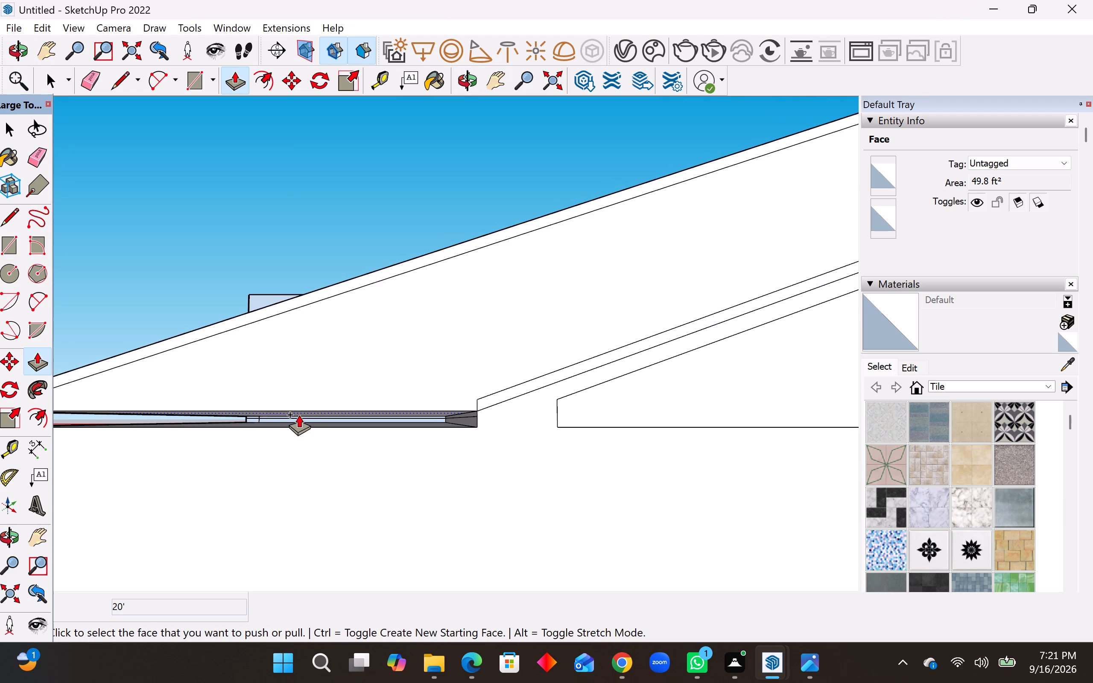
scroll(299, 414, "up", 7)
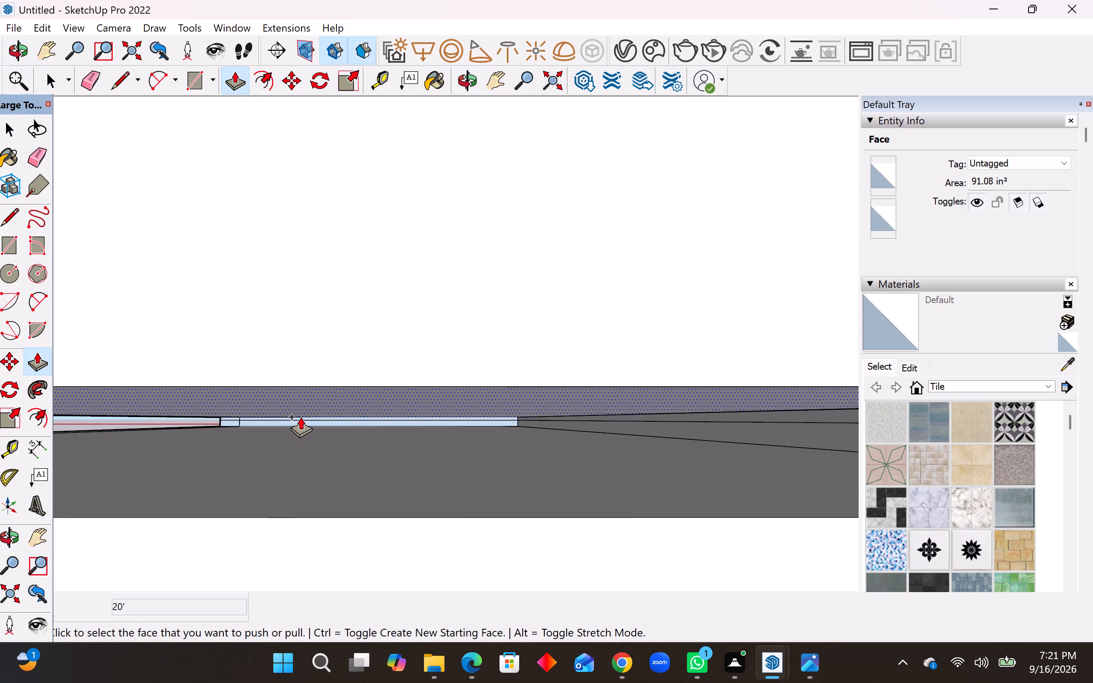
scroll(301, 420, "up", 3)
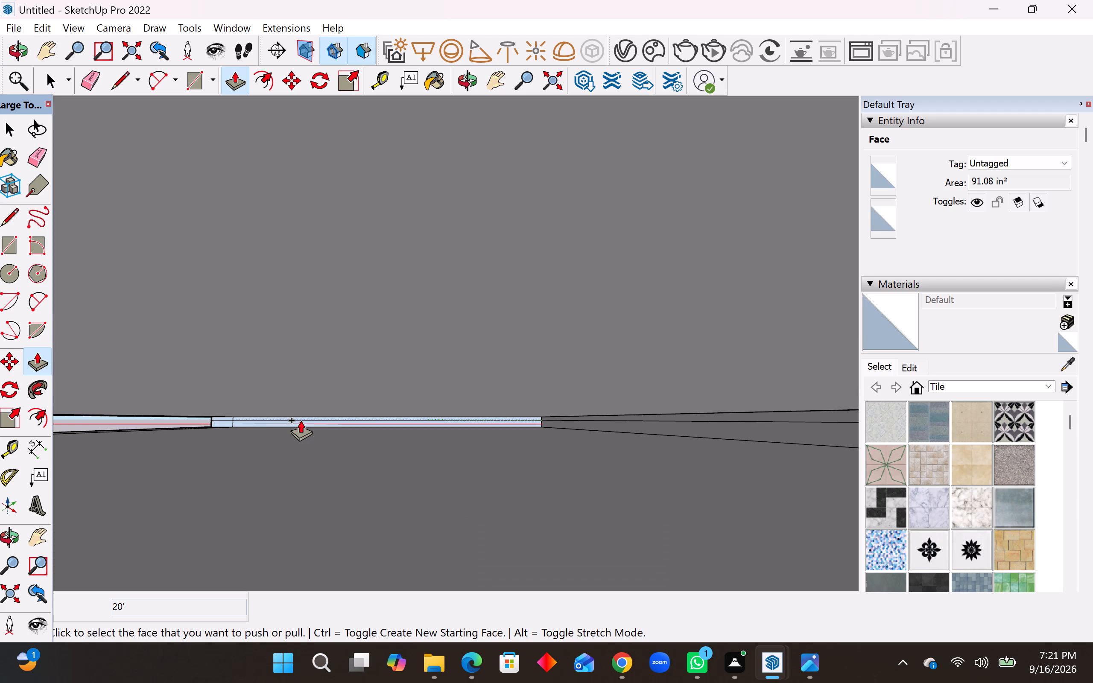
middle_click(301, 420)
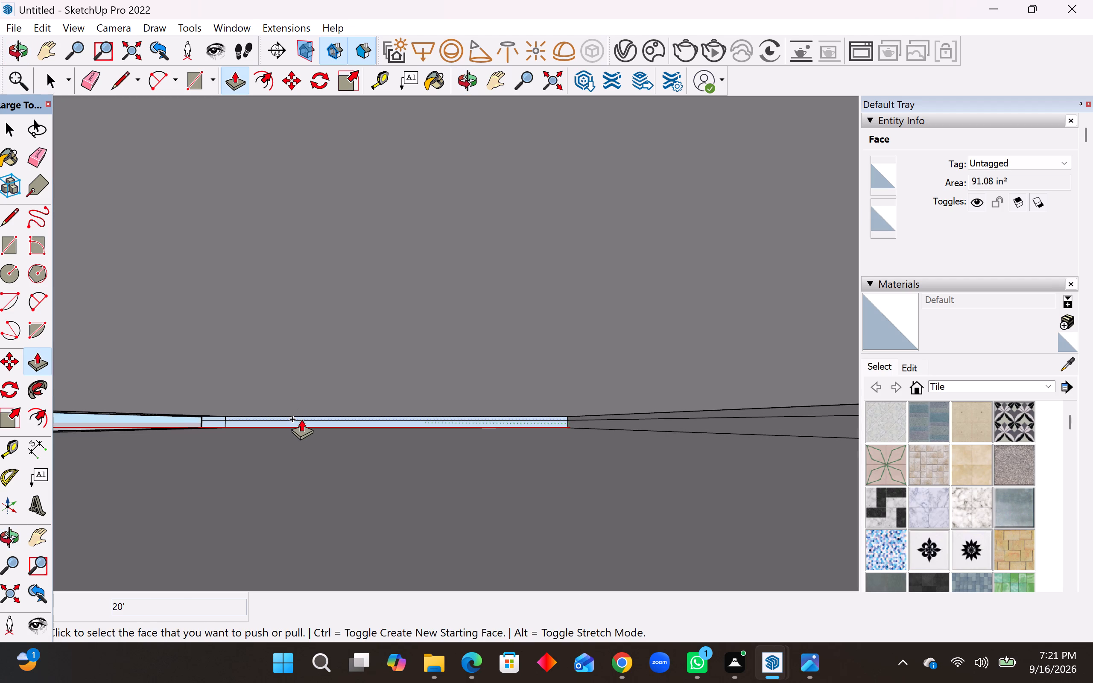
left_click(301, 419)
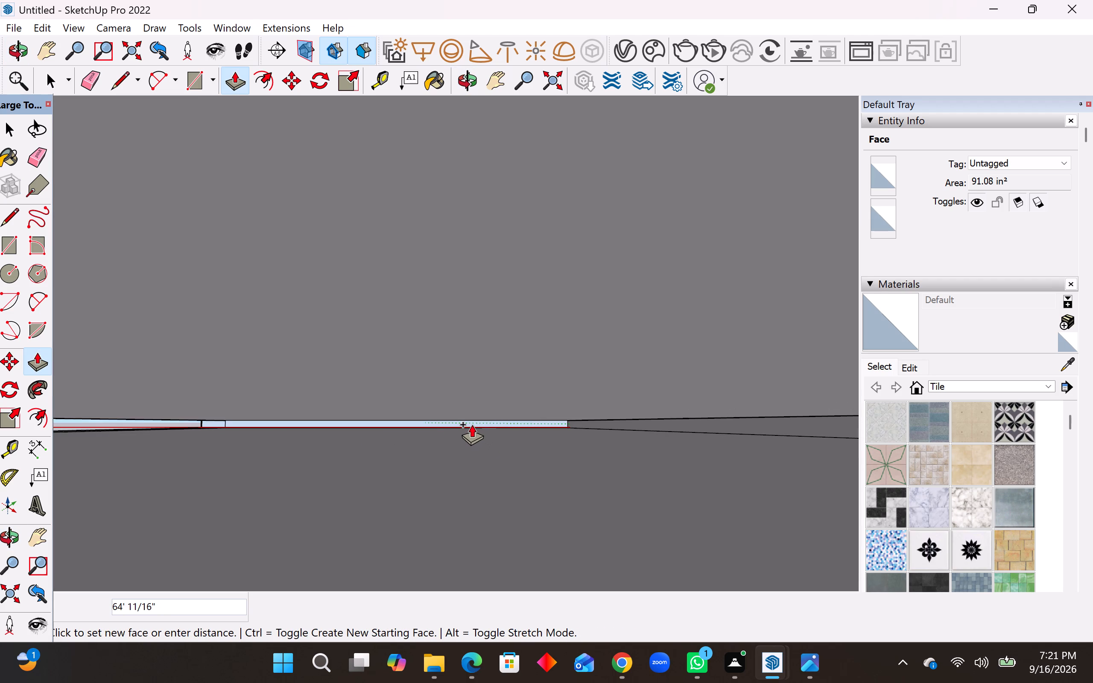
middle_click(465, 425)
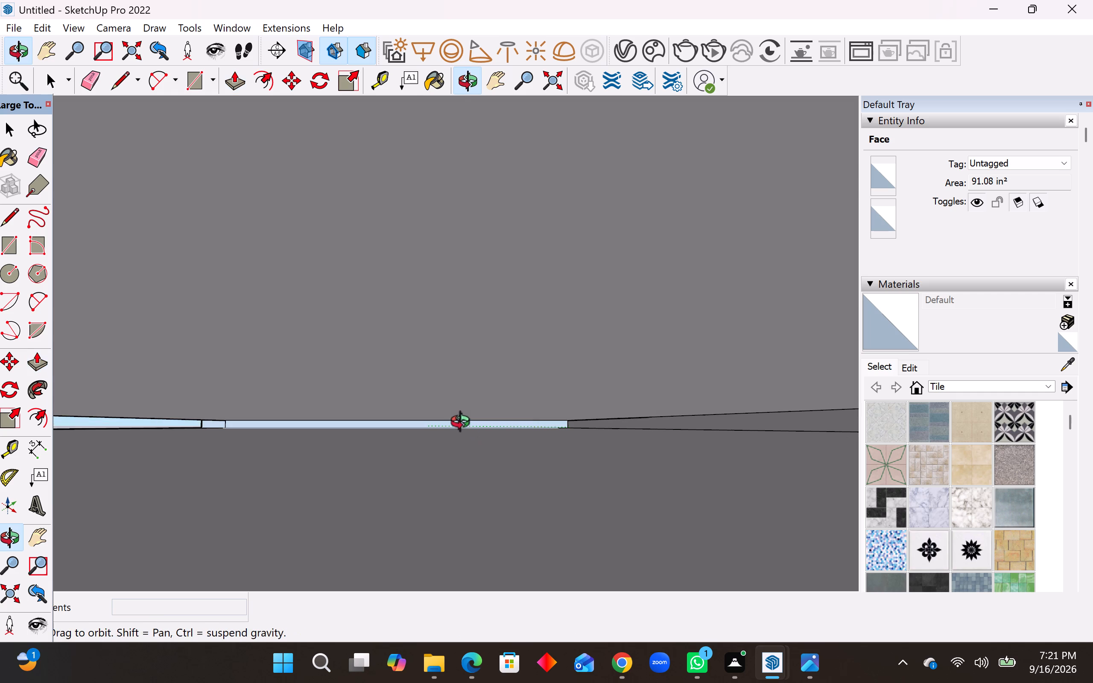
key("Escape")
Push the upper inner face of the recessed base band beside the small gable down 3" to the recess's lower edge.
middle_click_drag(453, 419, 454, 417)
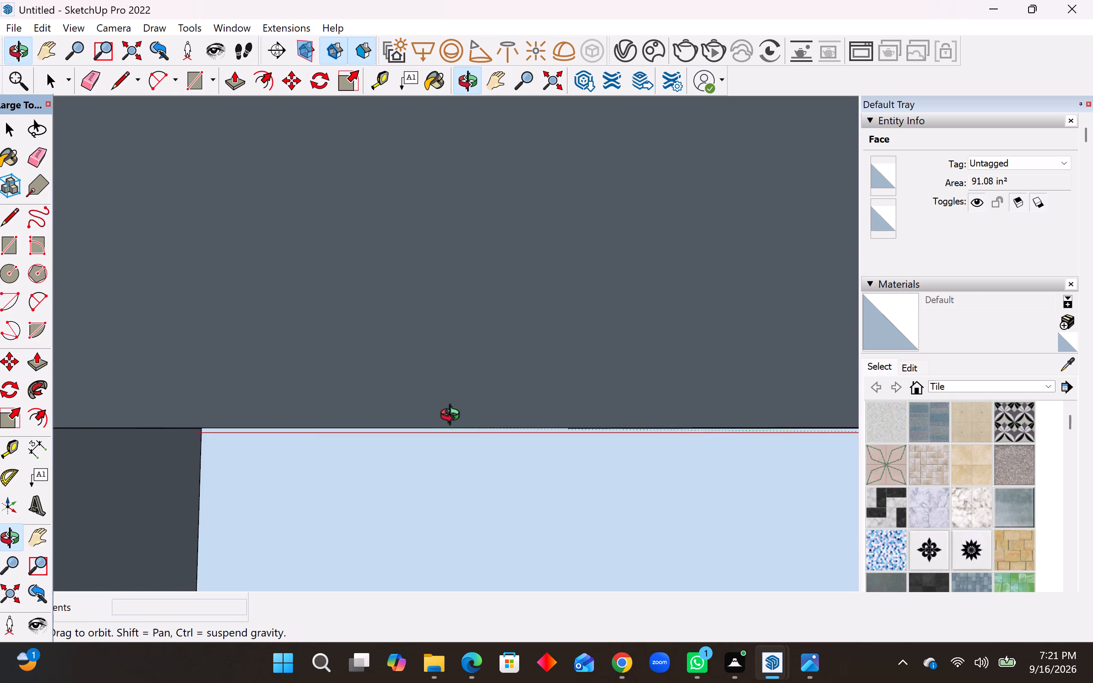
middle_click_drag(454, 417, 456, 430)
scroll(454, 426, "down", 8)
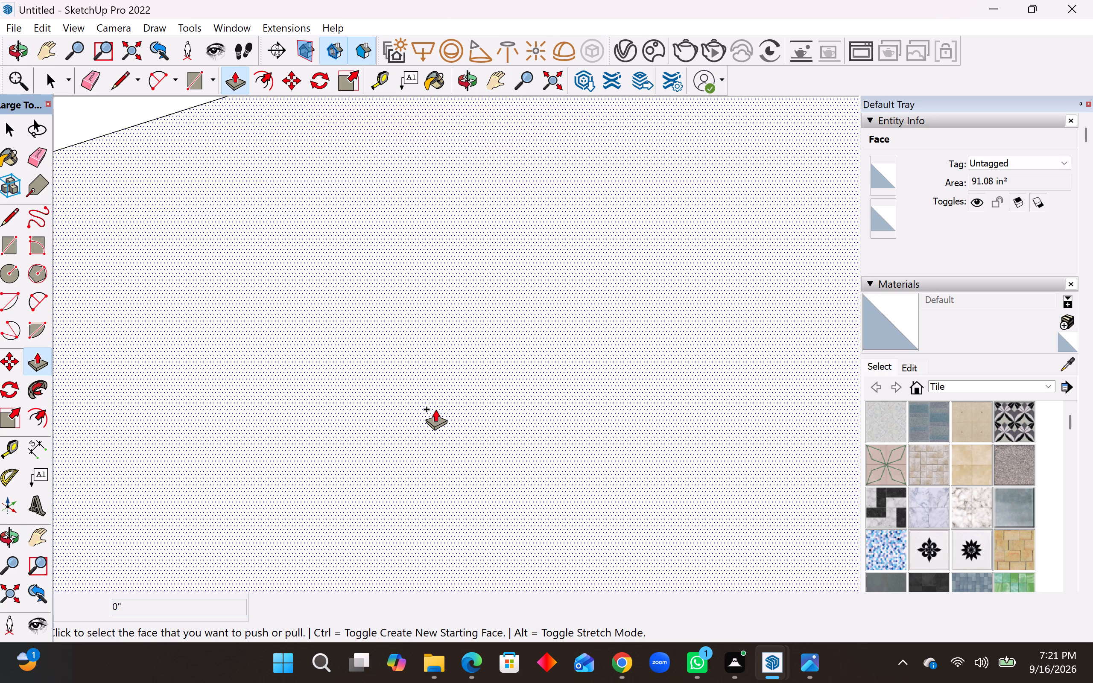
scroll(435, 409, "down", 20)
middle_click_drag(384, 406, 438, 373)
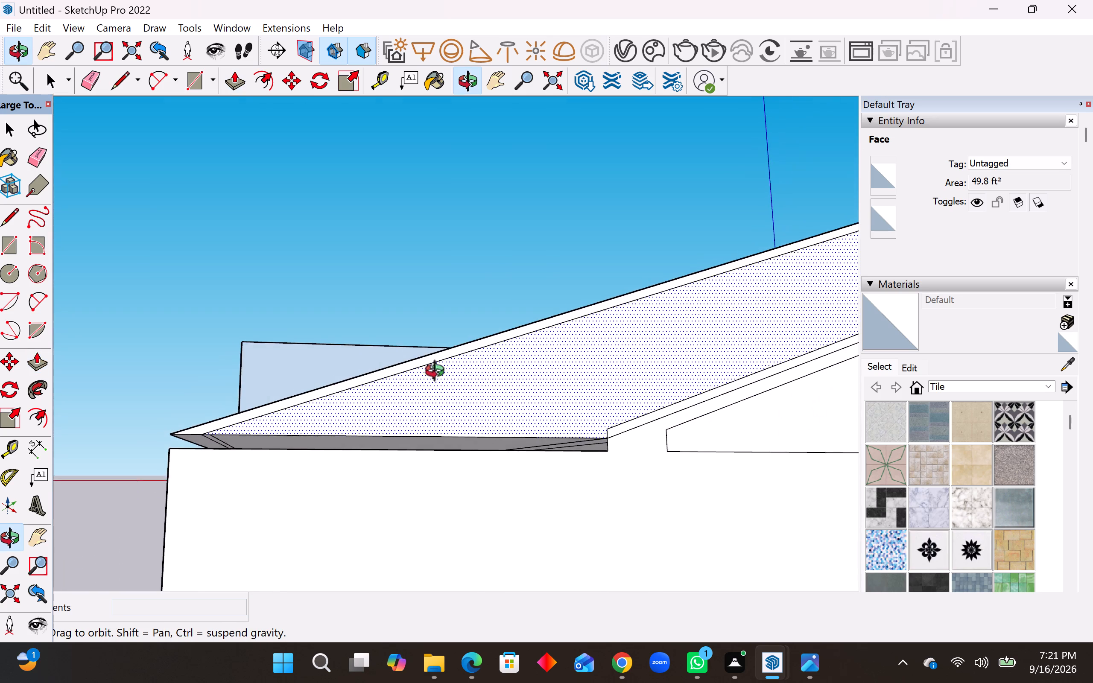
middle_click_drag(438, 373, 431, 370)
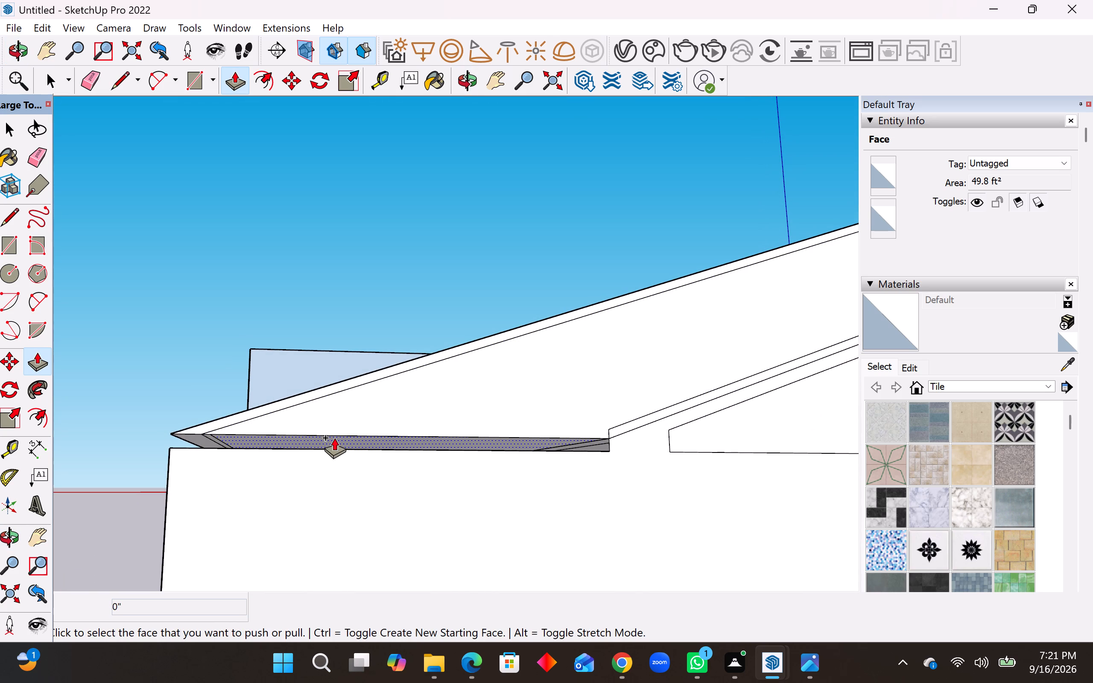
left_click(334, 438)
left_click(339, 452)
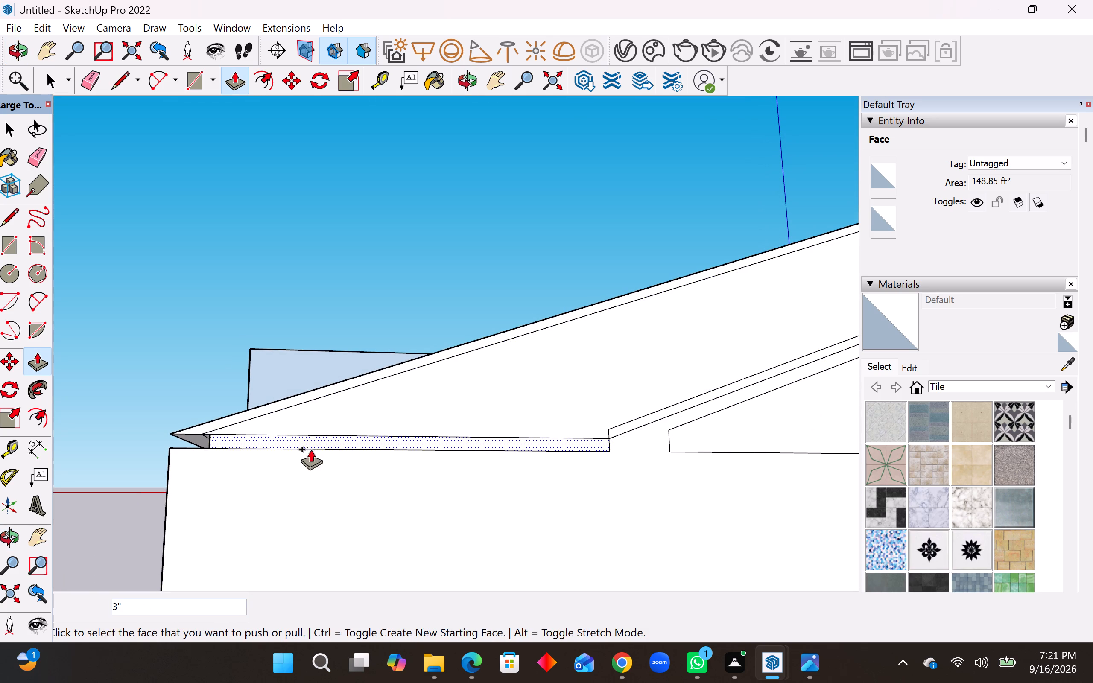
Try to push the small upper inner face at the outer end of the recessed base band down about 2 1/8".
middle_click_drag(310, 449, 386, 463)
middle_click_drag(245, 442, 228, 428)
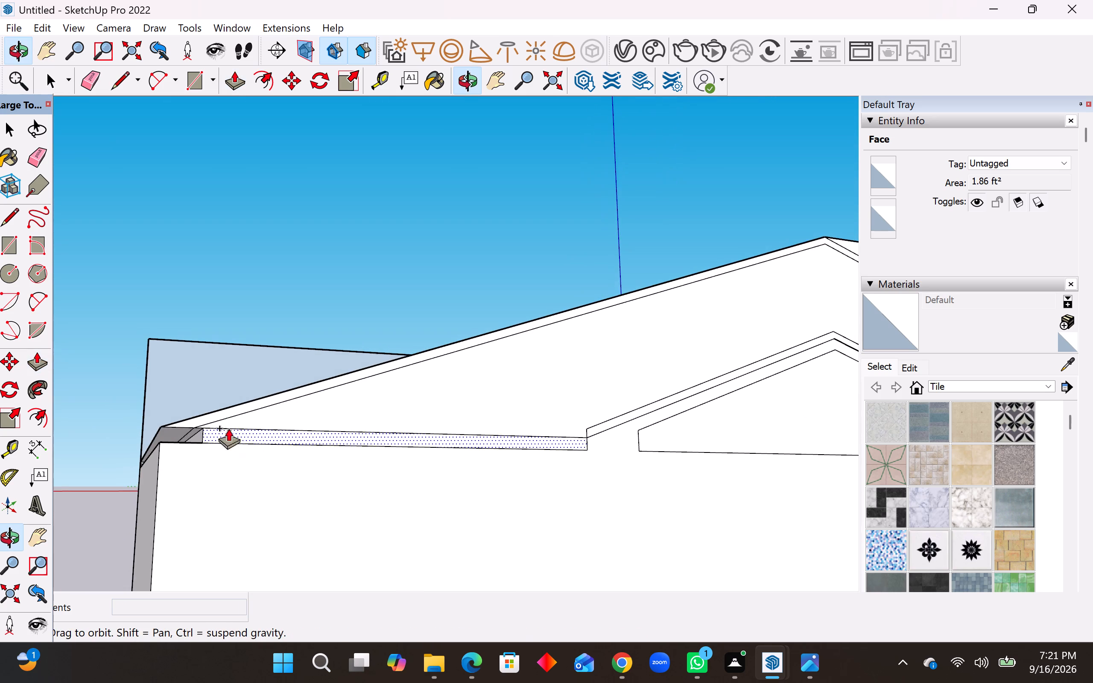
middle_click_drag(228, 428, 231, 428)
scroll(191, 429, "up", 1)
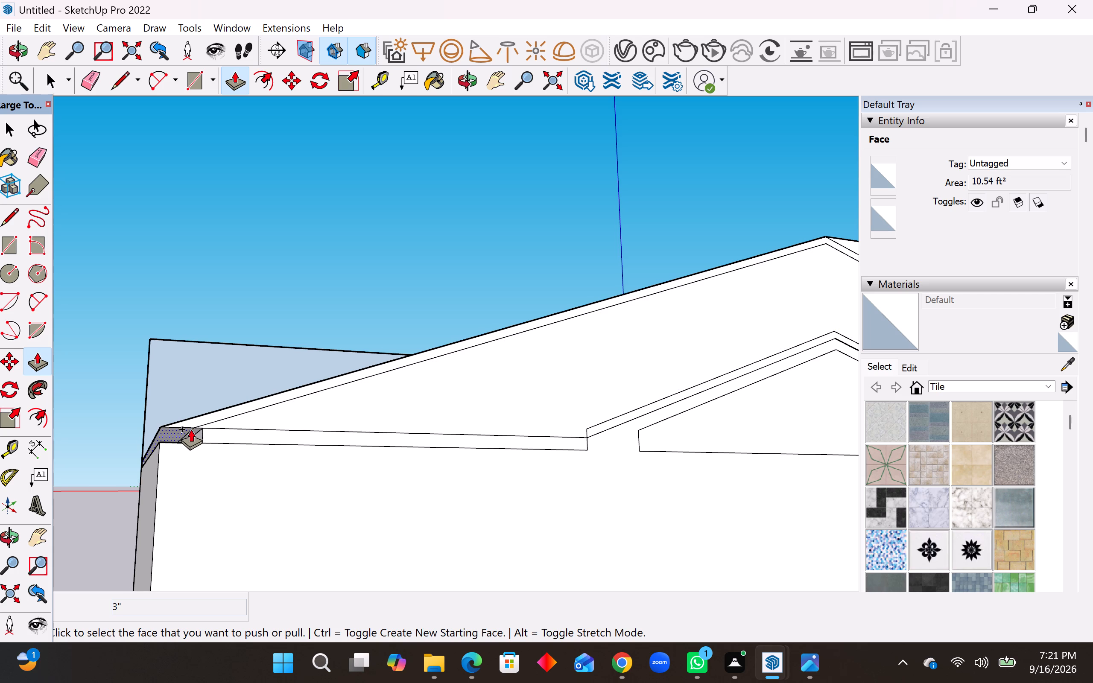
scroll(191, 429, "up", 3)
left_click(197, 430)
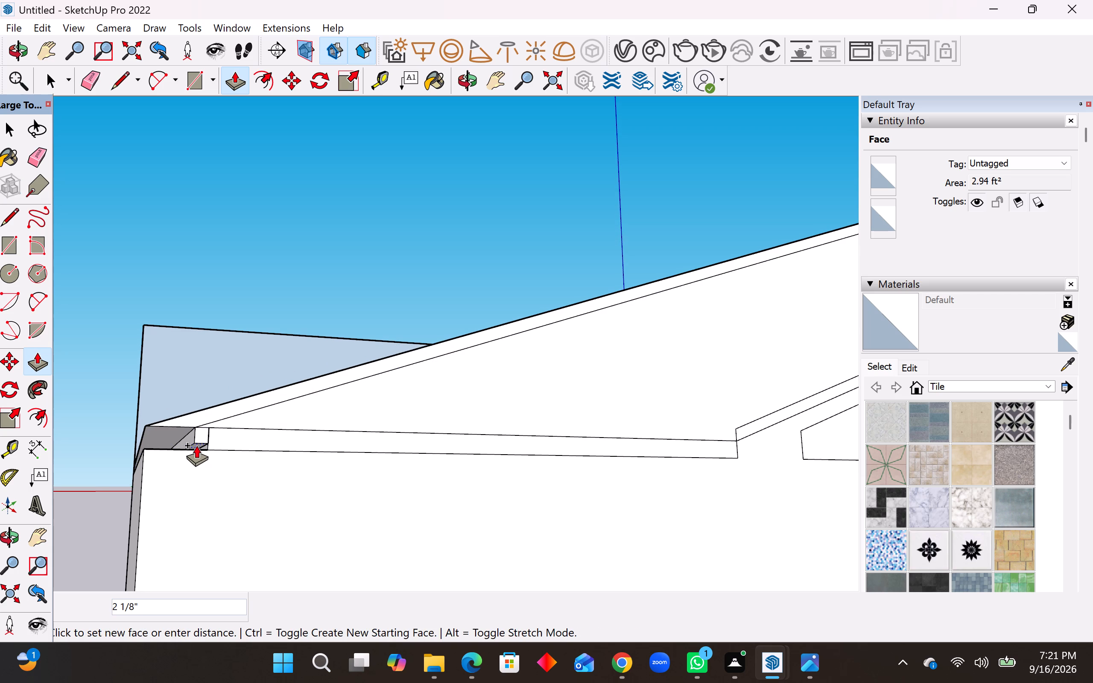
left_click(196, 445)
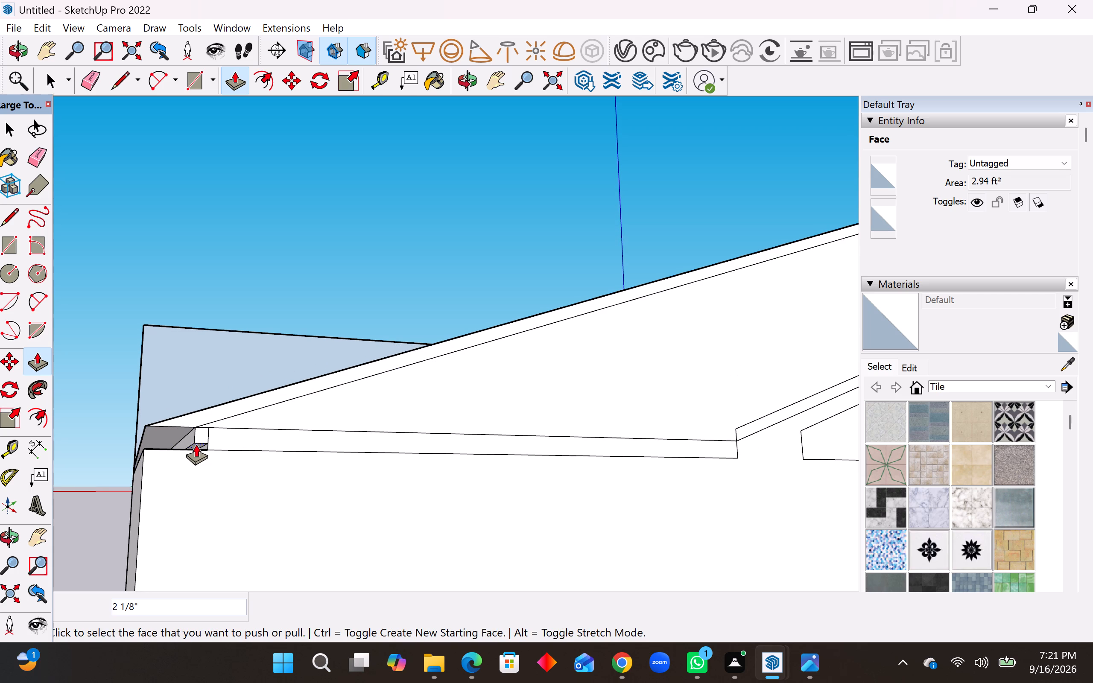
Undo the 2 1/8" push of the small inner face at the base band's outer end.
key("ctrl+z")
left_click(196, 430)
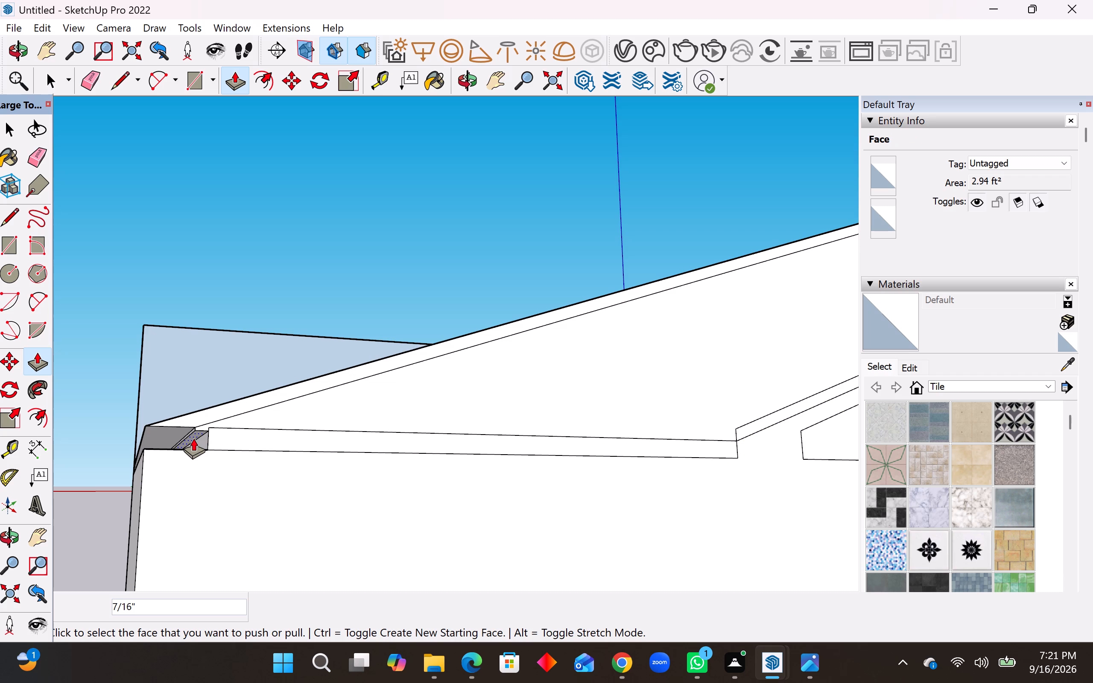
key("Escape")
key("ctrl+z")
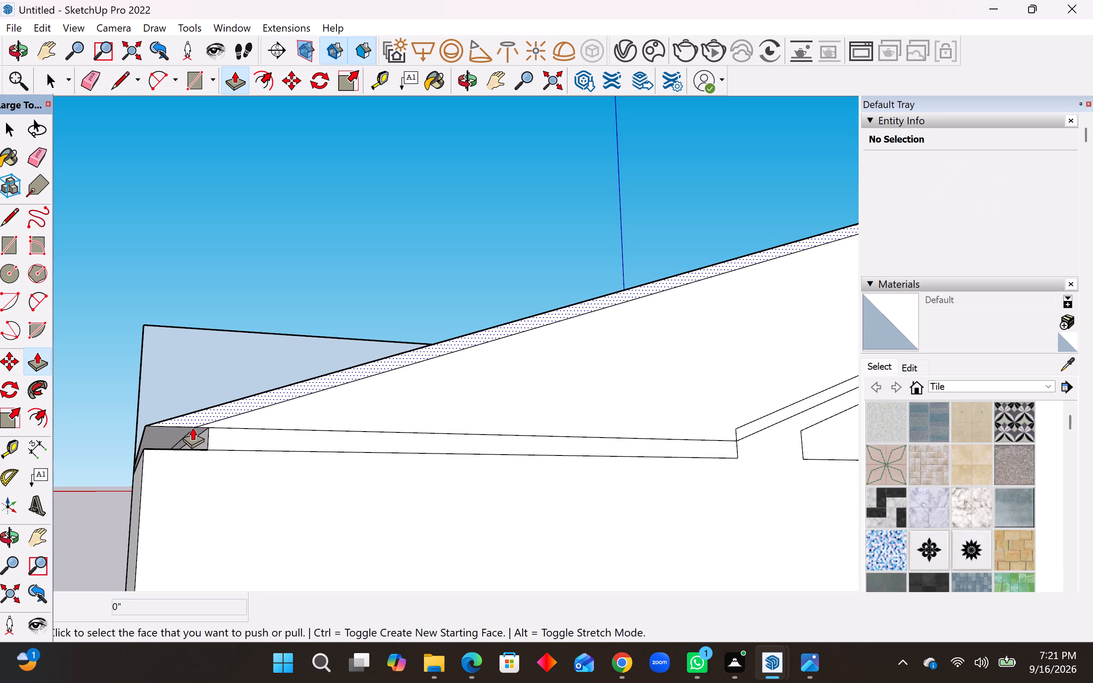
Push the small inner face at the base band's outer end down 1", followed by another 2" to the recess's lower edge.
left_click(193, 435)
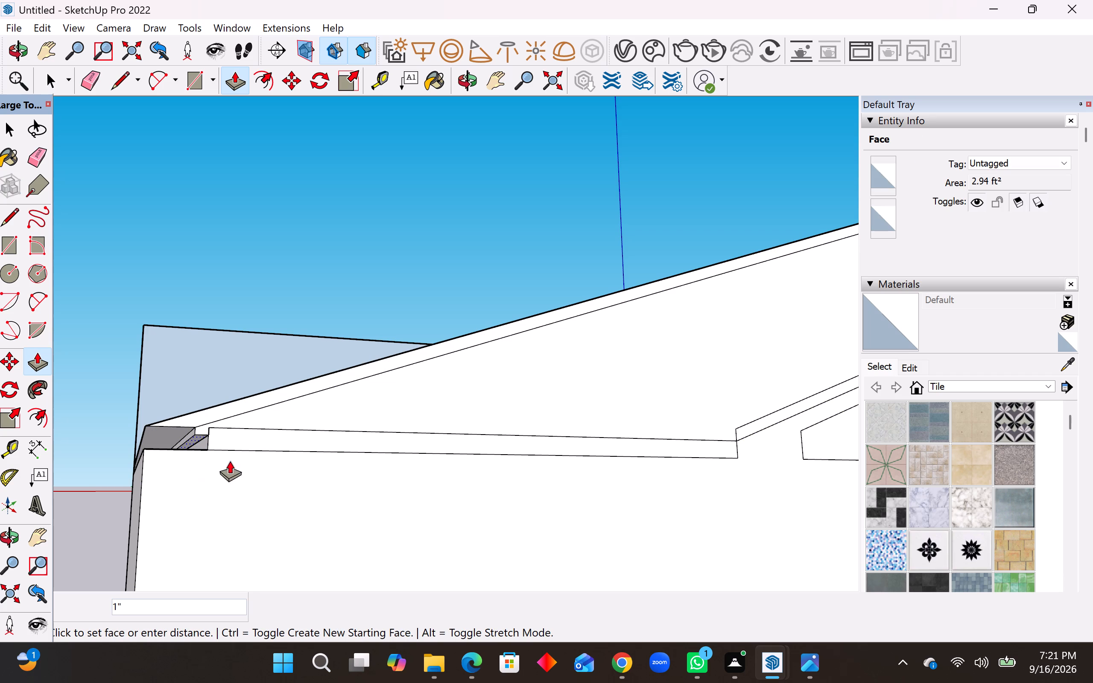
middle_click_drag(219, 447, 218, 467)
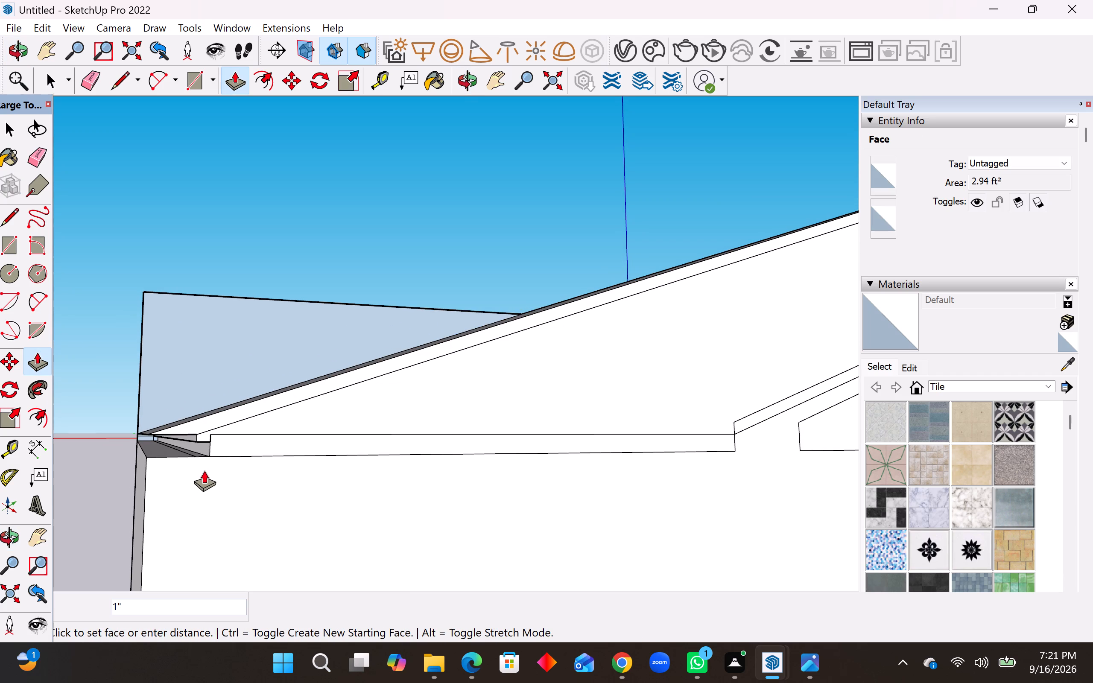
middle_click_drag(200, 448, 207, 421)
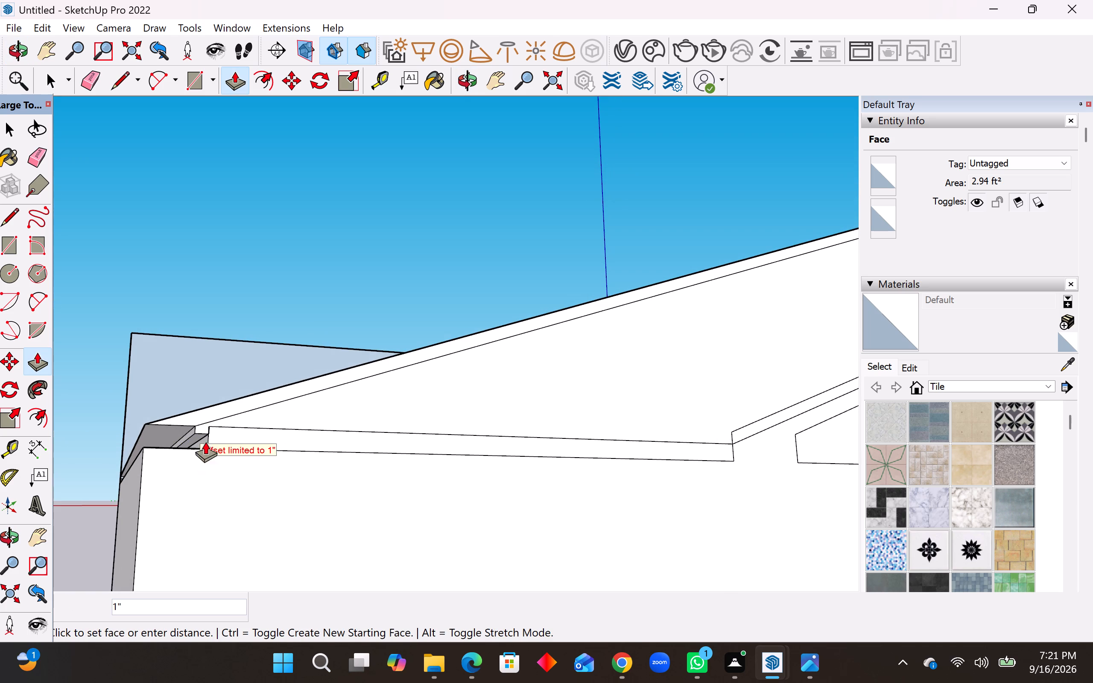
left_click(326, 445)
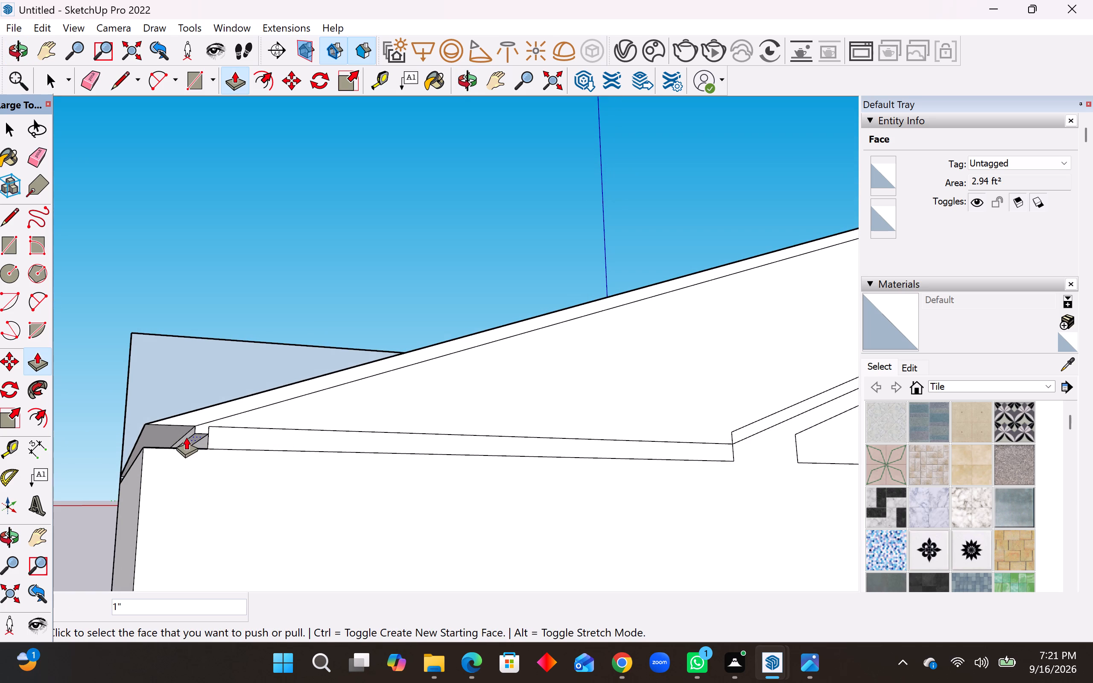
left_click(197, 435)
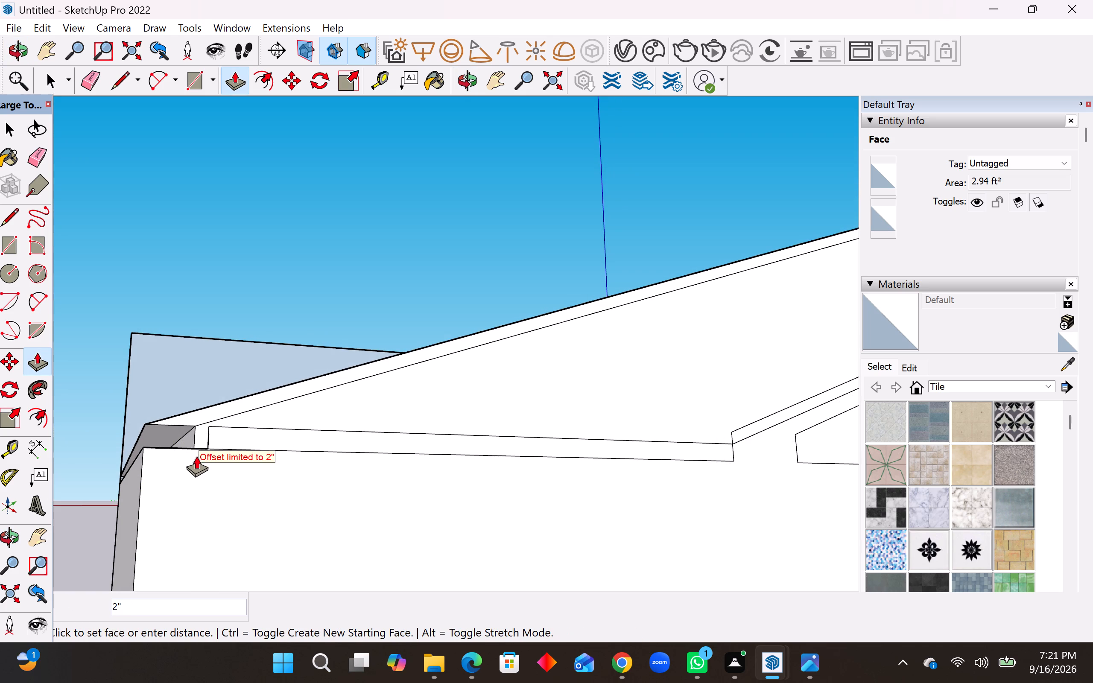
left_click(196, 460)
Push the remaining recessed inner face at the large gable's outer corner down about 5/16", plus another 2 11/16", to close the gap.
left_click(174, 428)
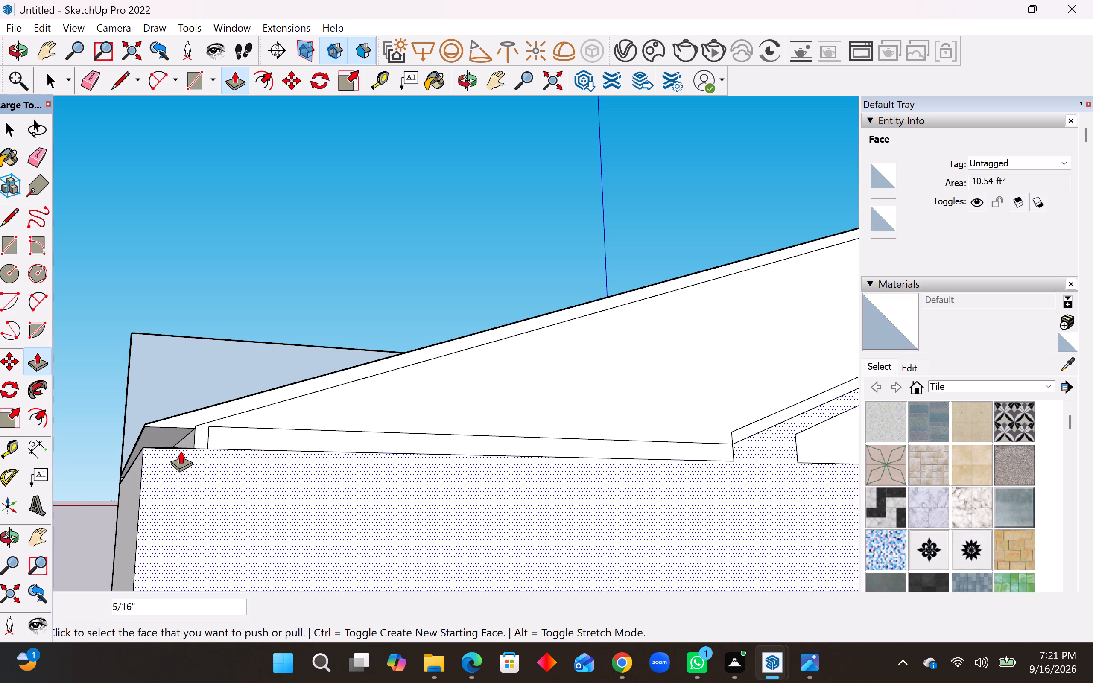
left_click(176, 429)
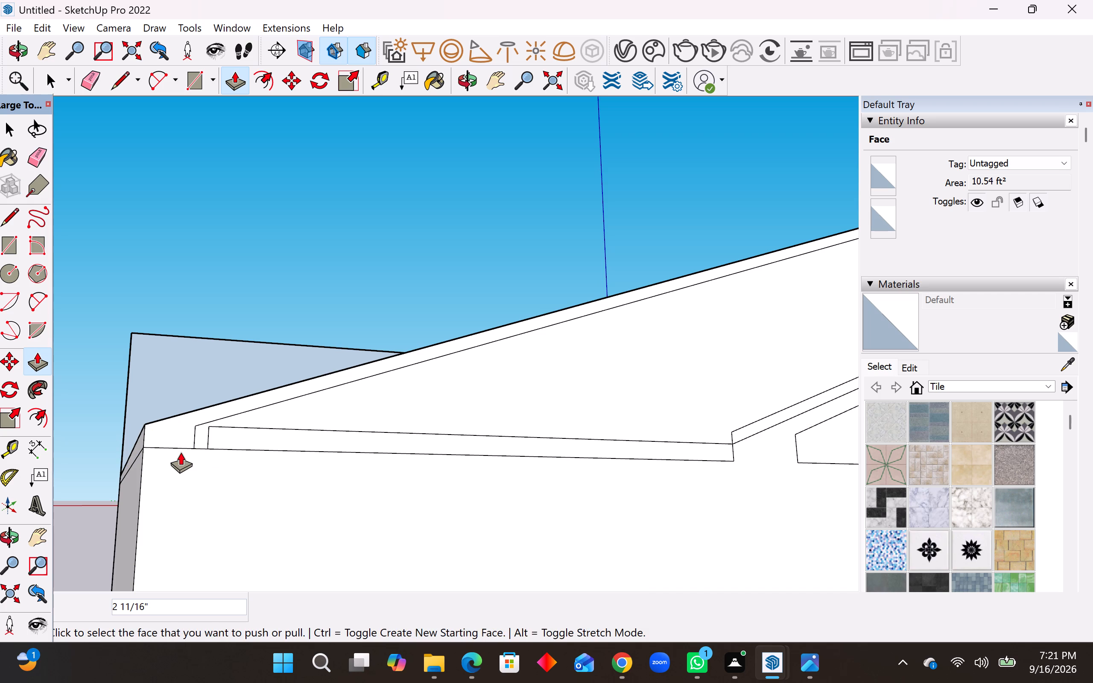
left_click(181, 452)
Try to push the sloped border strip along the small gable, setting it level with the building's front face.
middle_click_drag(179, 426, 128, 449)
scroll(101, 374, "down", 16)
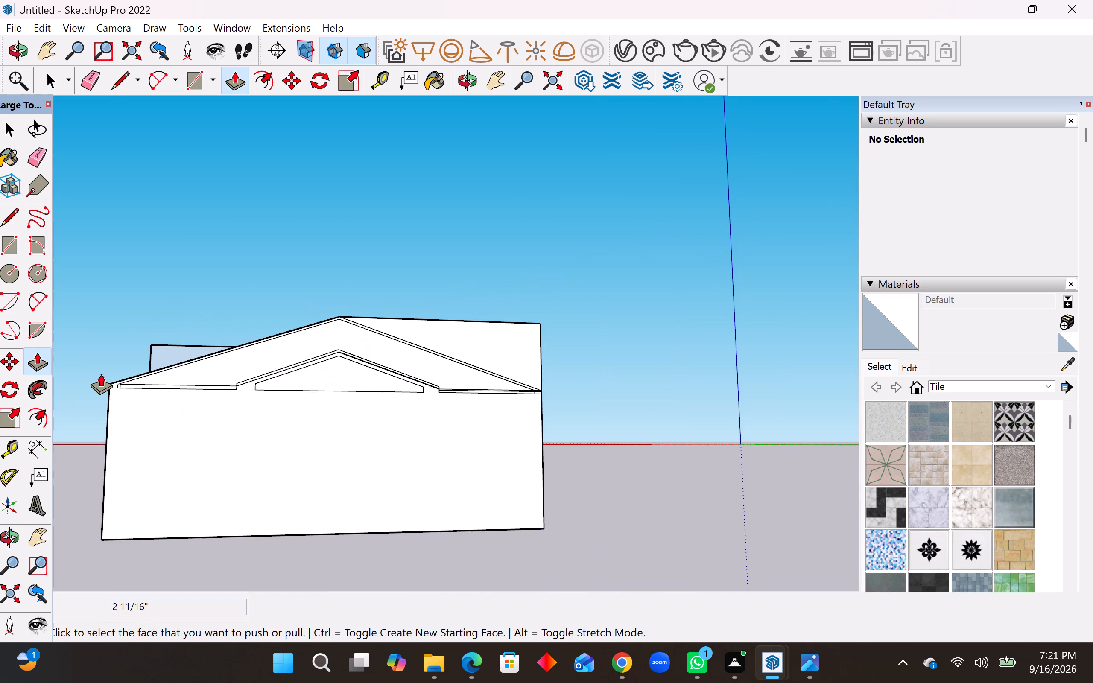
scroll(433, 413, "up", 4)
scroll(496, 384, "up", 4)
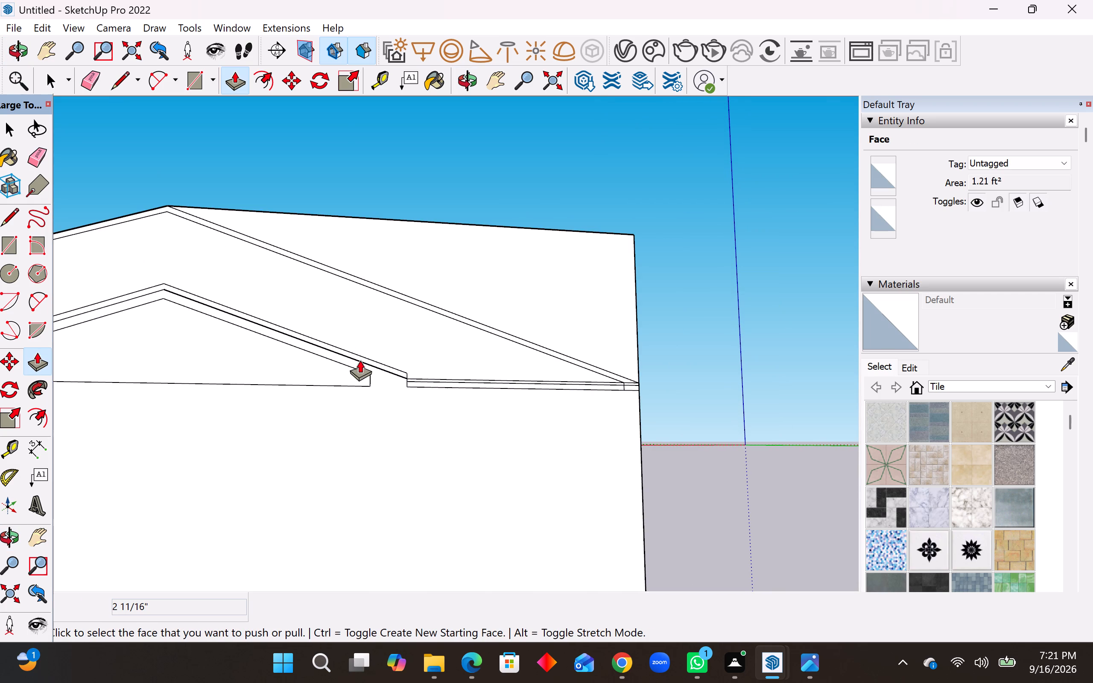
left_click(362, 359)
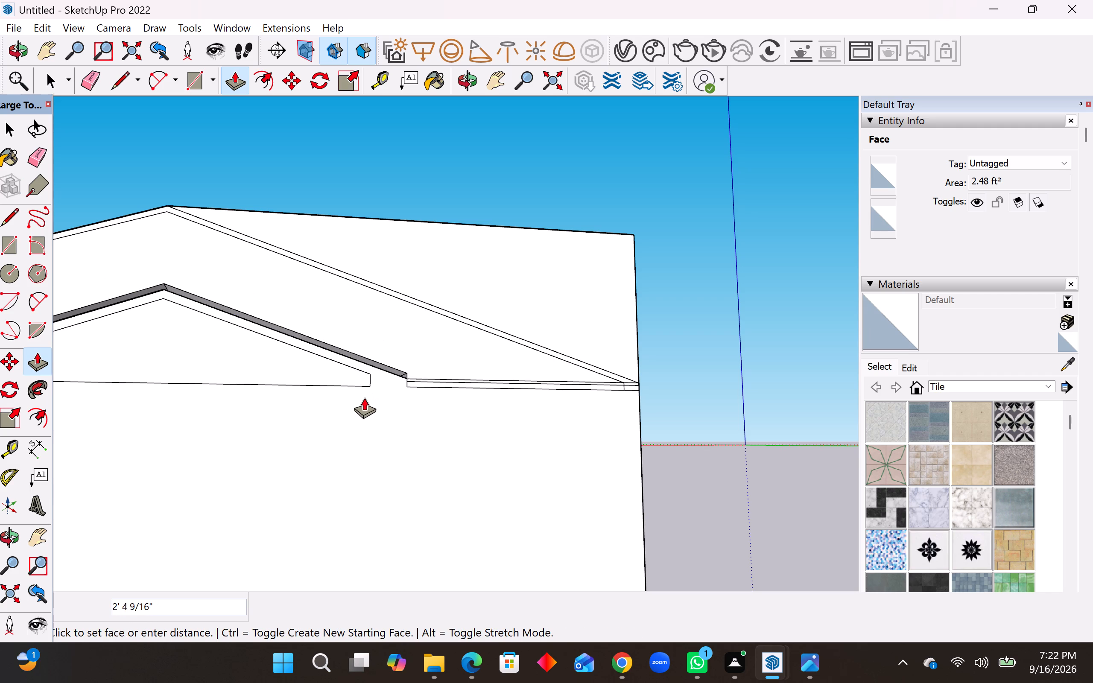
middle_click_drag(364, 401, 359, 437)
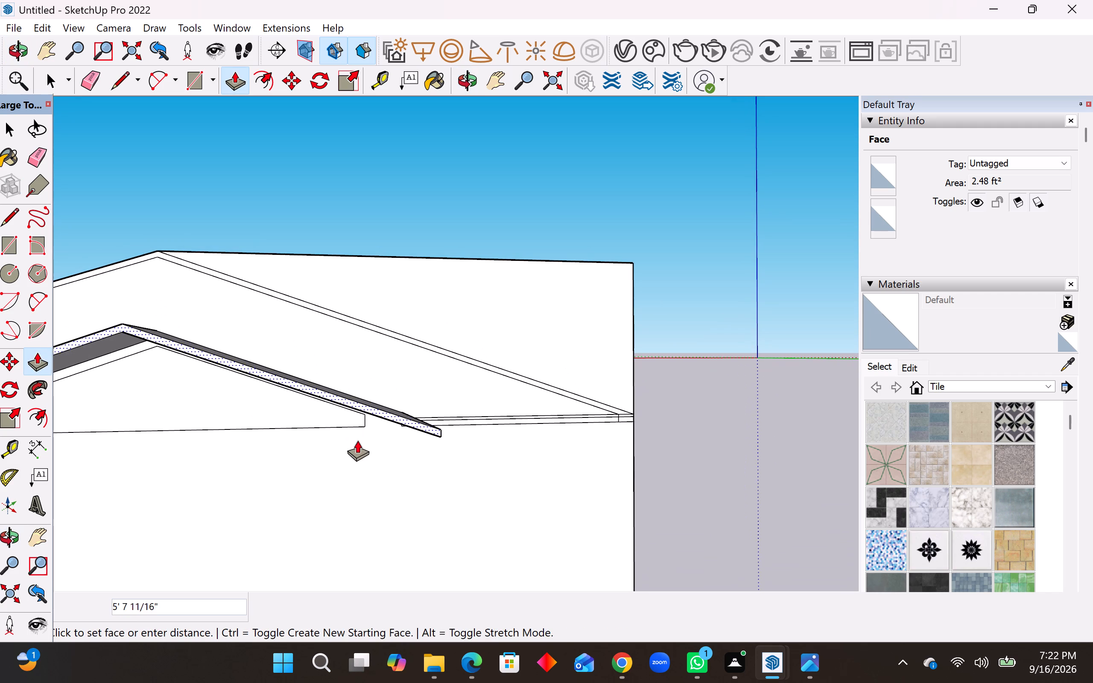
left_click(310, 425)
Examine the building's side and opposite end, including the large and small gable outlines and border strips there.
middle_click_drag(395, 433, 403, 415)
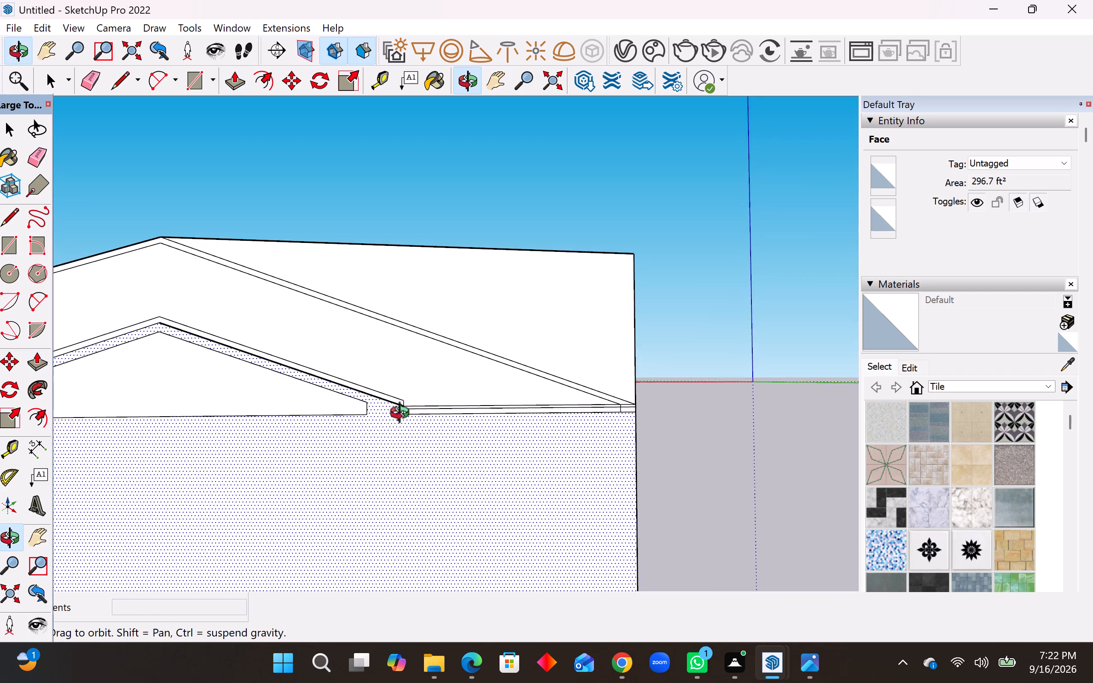
middle_click_drag(403, 415, 404, 415)
scroll(527, 414, "down", 8)
middle_click_drag(531, 411, 253, 436)
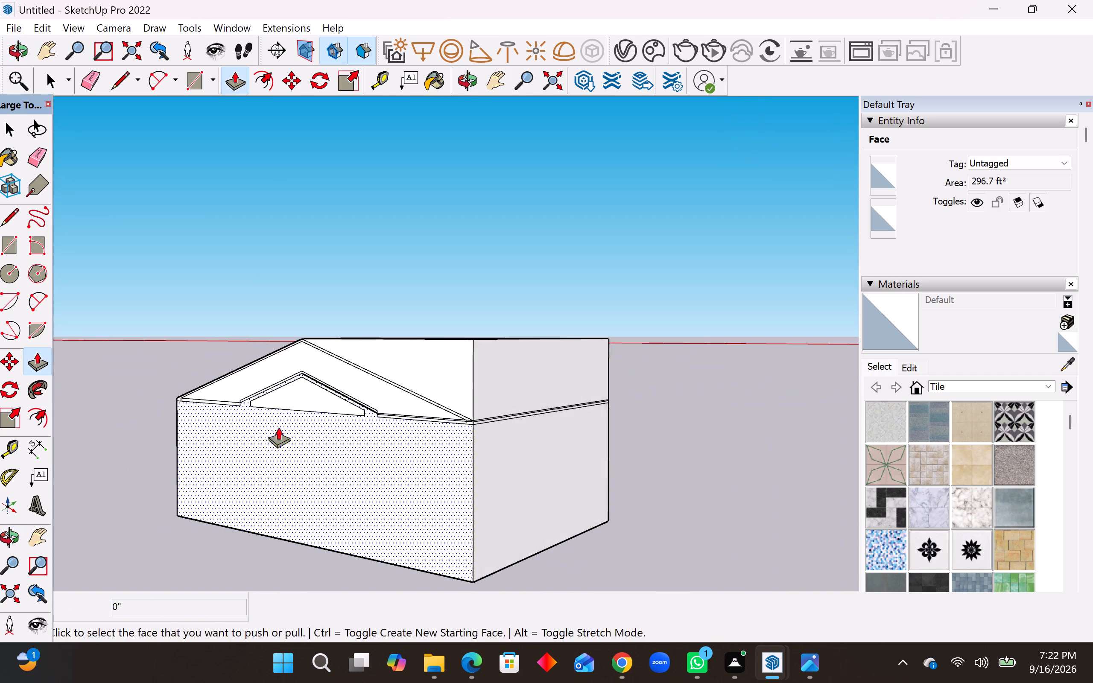
middle_click_drag(524, 415, 263, 380)
middle_click_drag(671, 399, 361, 376)
middle_click_drag(597, 388, 438, 429)
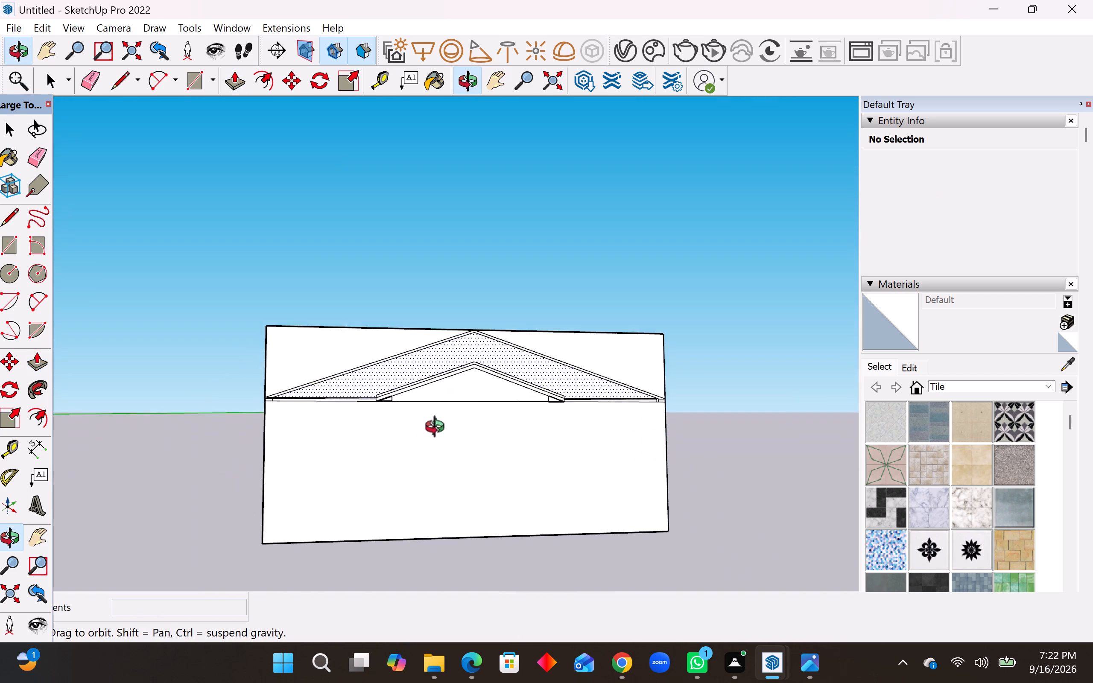
middle_click_drag(438, 429, 434, 443)
key("space")
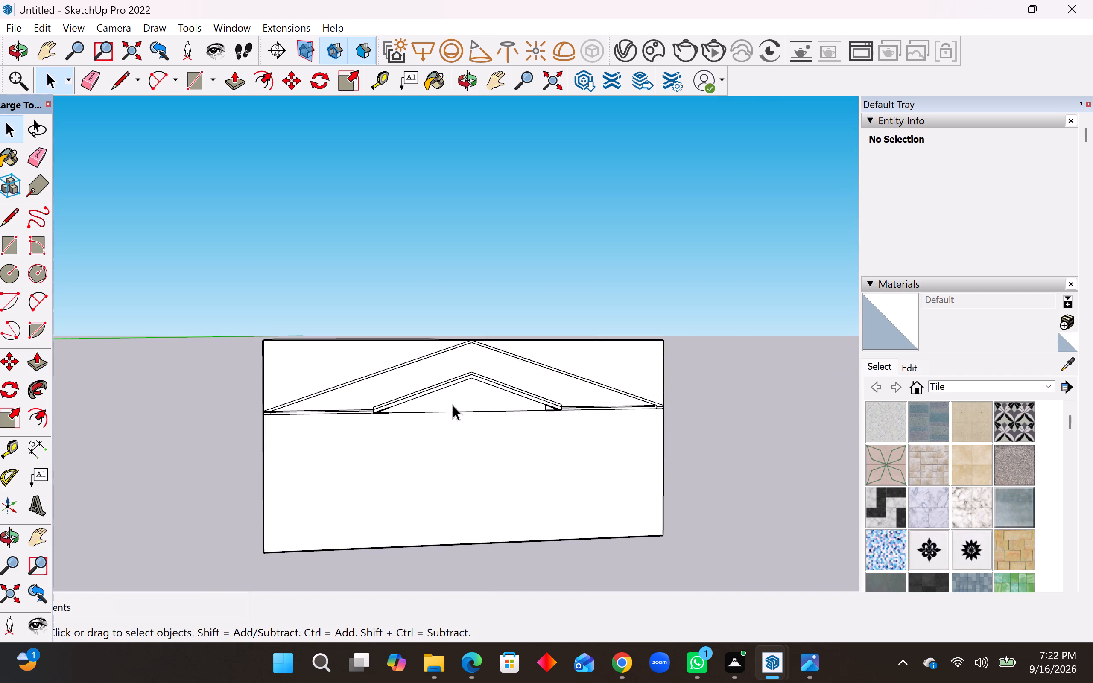
scroll(453, 405, "up", 9)
middle_click_drag(453, 404, 462, 395)
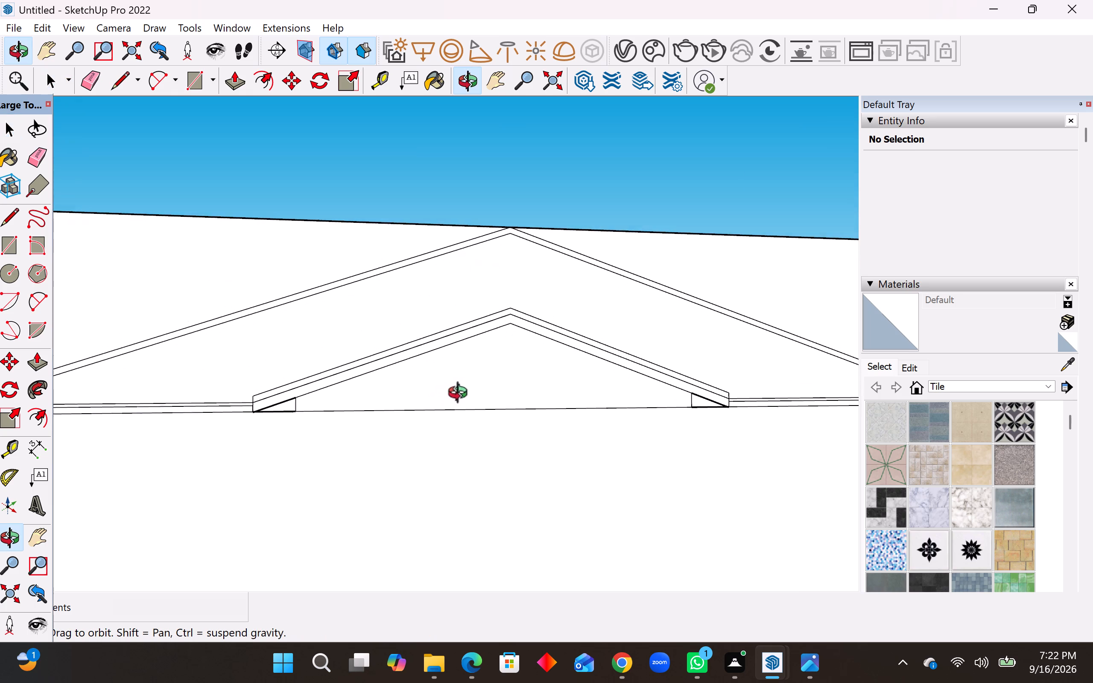
middle_click_drag(462, 395, 462, 395)
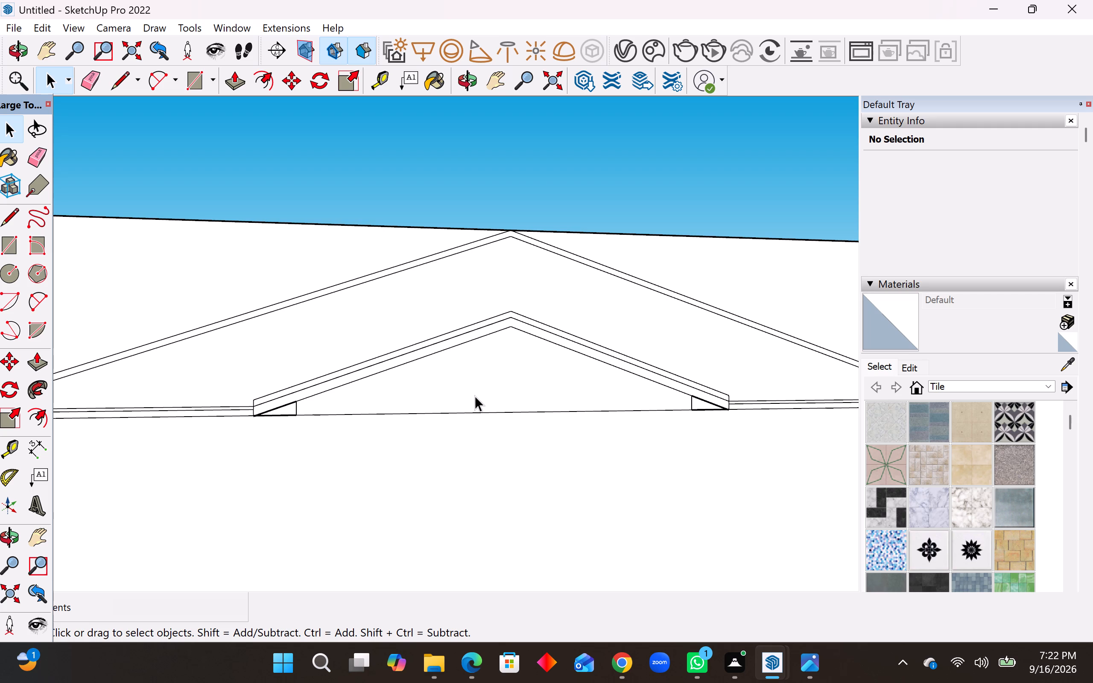
Examine the gable end of the building, including its outer corner, base band and both gable outlines.
scroll(906, 285, "down", 4)
scroll(684, 378, "down", 13)
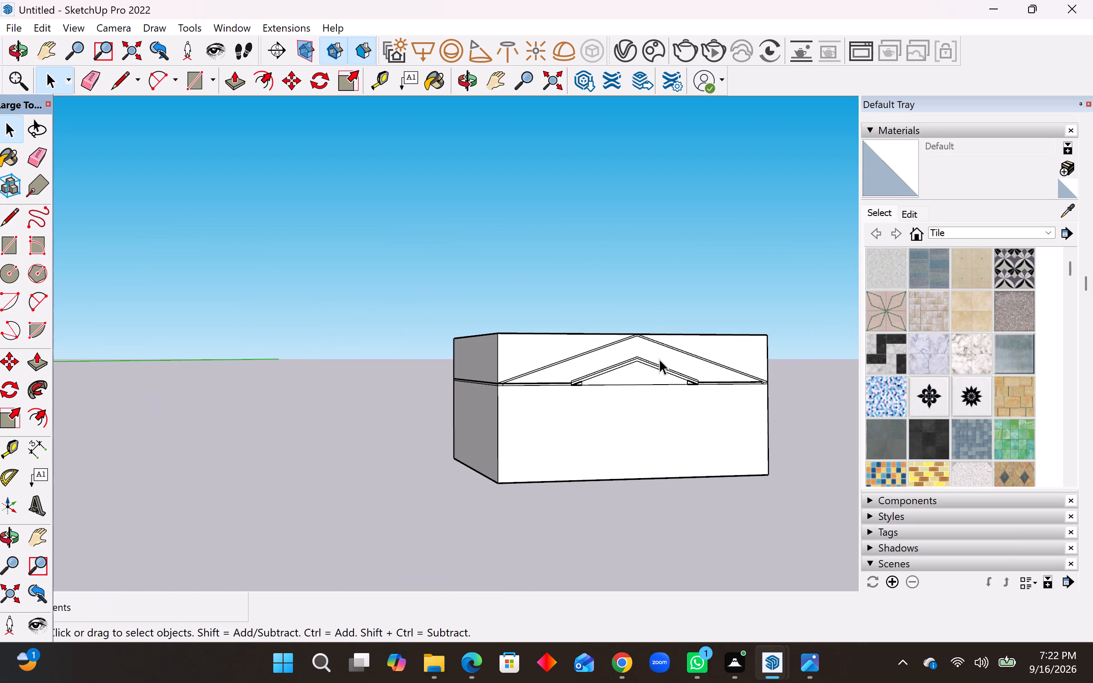
middle_click_drag(649, 368, 629, 407)
scroll(473, 442, "up", 10)
middle_click_drag(496, 365, 492, 356)
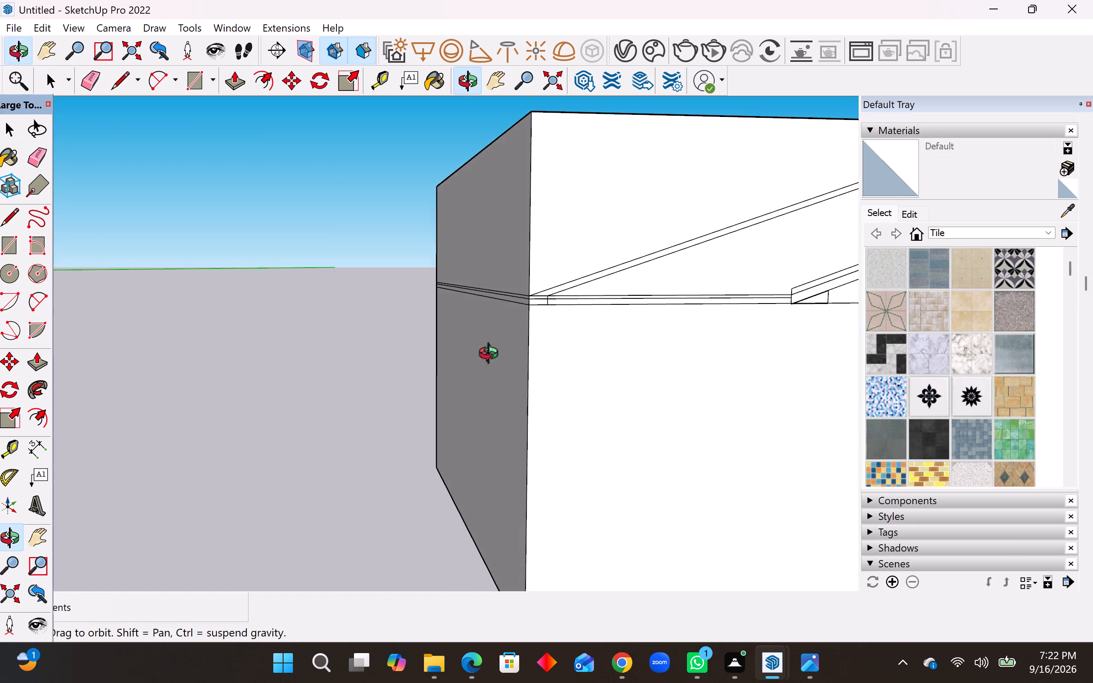
middle_click_drag(492, 356, 489, 345)
scroll(466, 347, "down", 5)
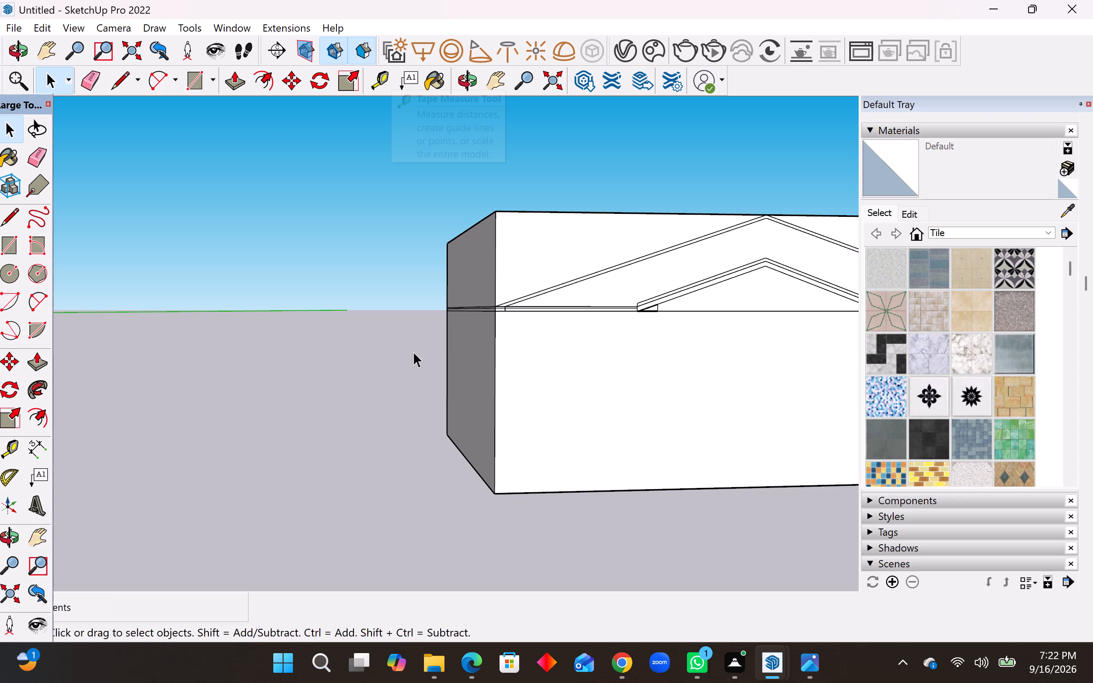
scroll(390, 352, "down", 3)
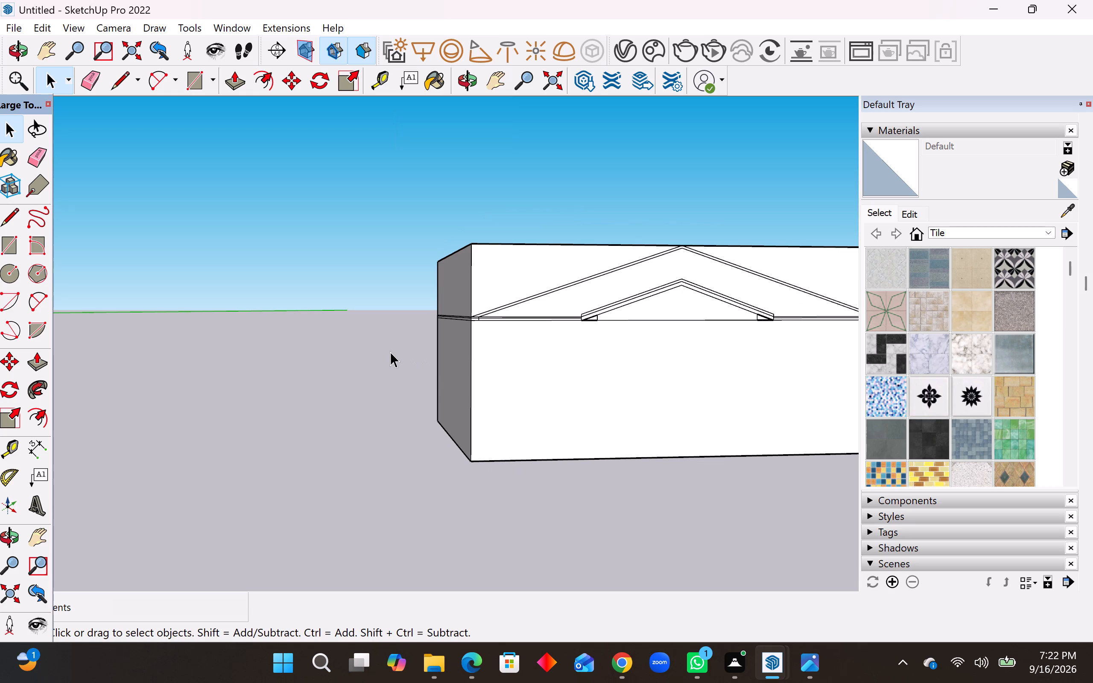
scroll(528, 347, "up", 4)
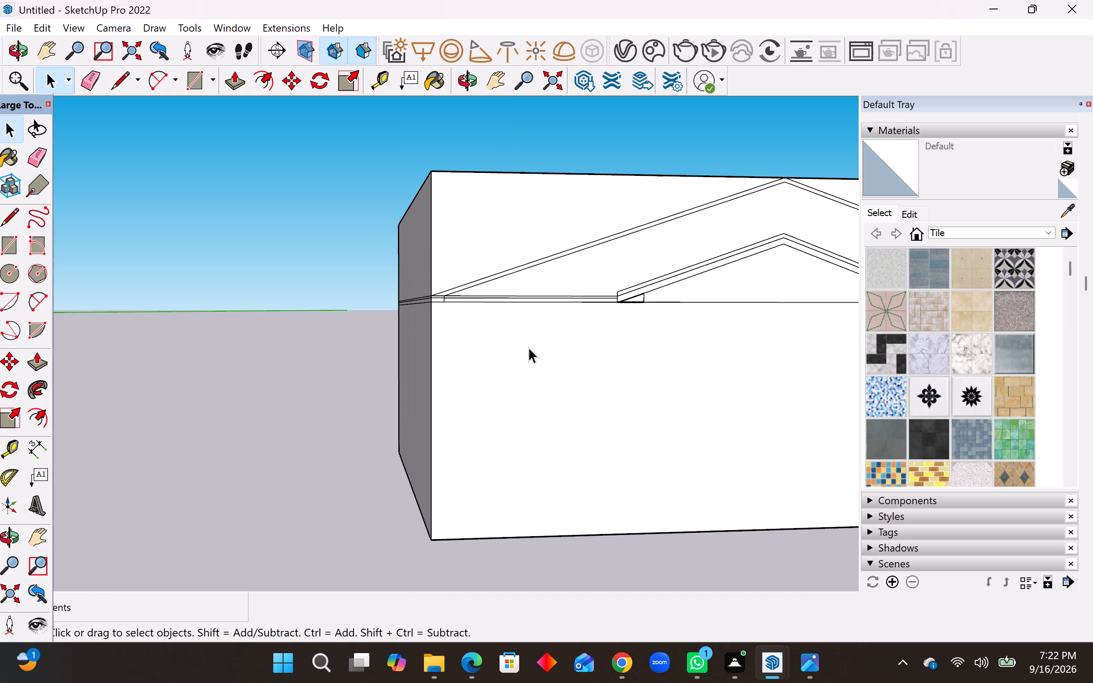
scroll(529, 347, "up", 2)
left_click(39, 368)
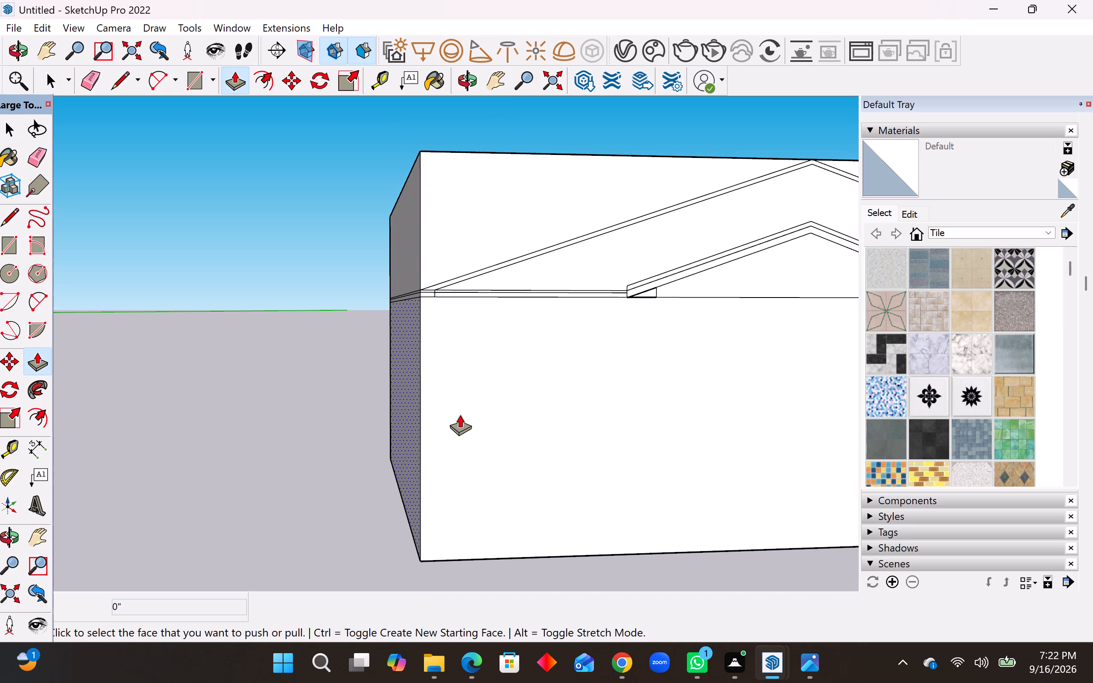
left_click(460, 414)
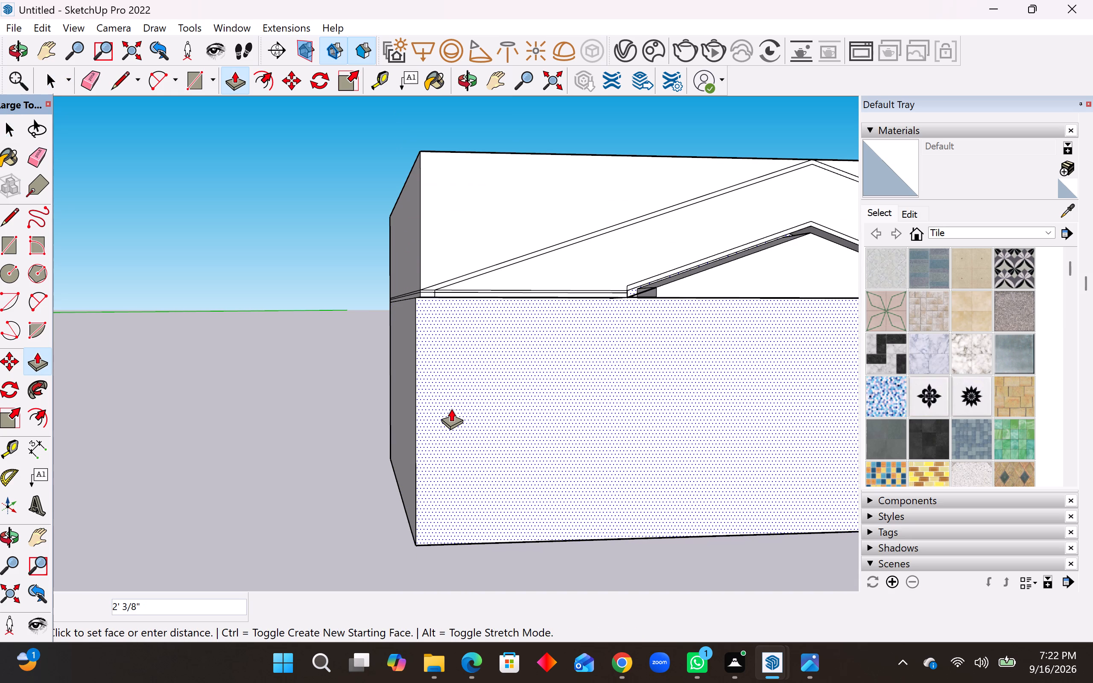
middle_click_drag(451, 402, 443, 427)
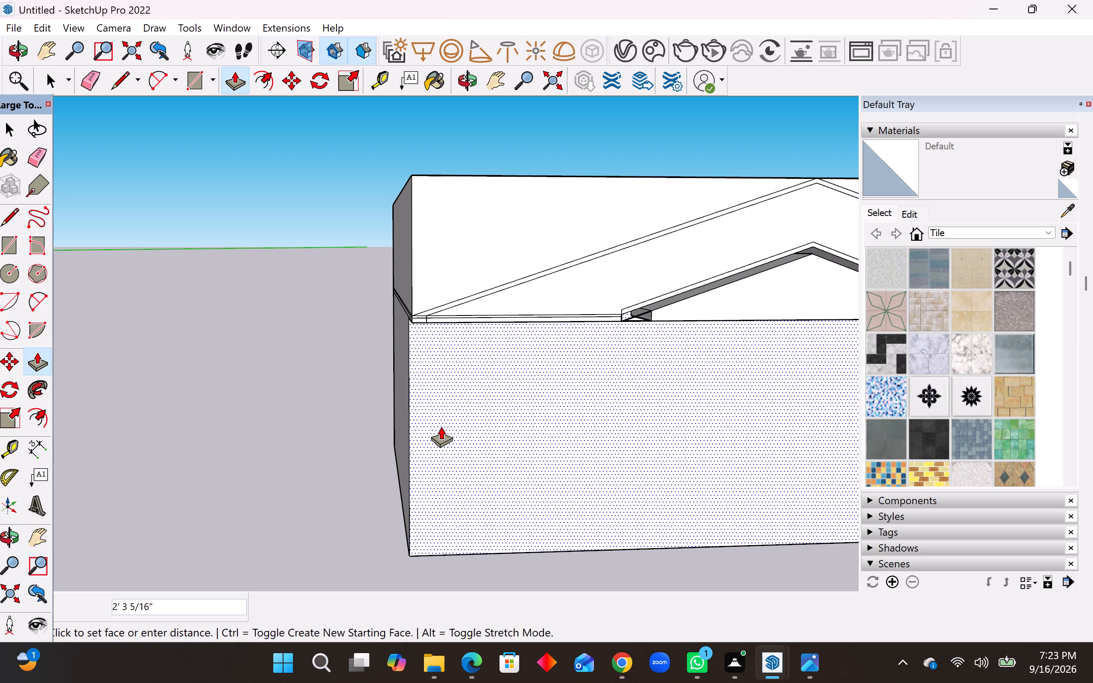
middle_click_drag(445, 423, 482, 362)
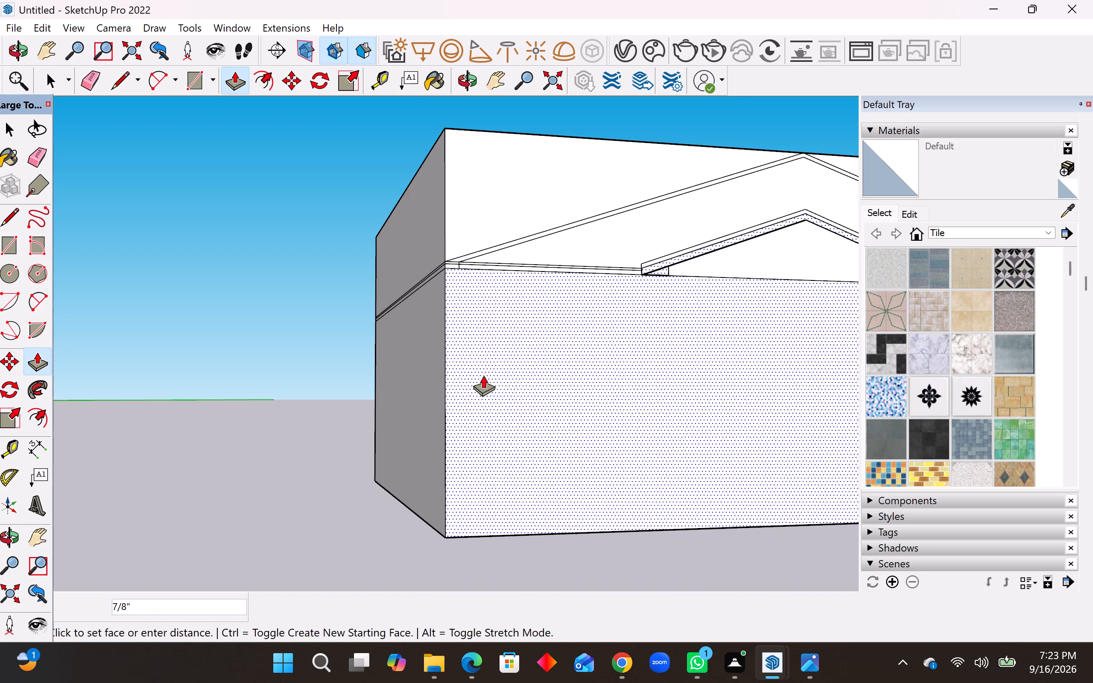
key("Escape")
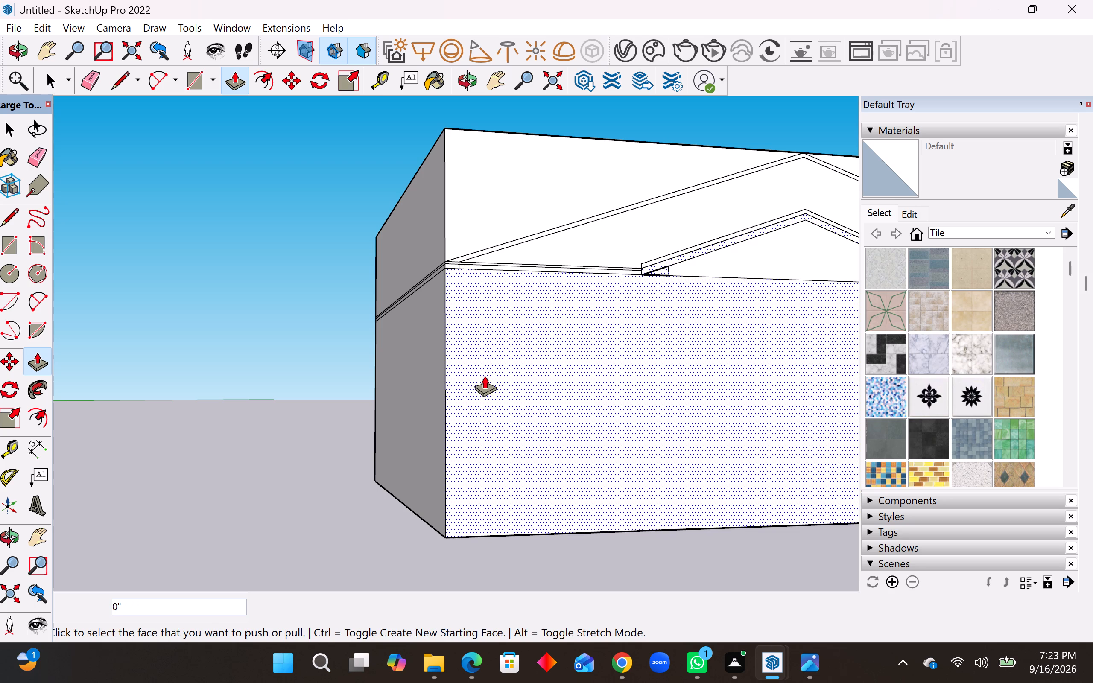
Examine where the small gable's border strip meets the base band and wall below, near the building's outer corner.
middle_click_drag(565, 300, 497, 364)
scroll(619, 359, "up", 8)
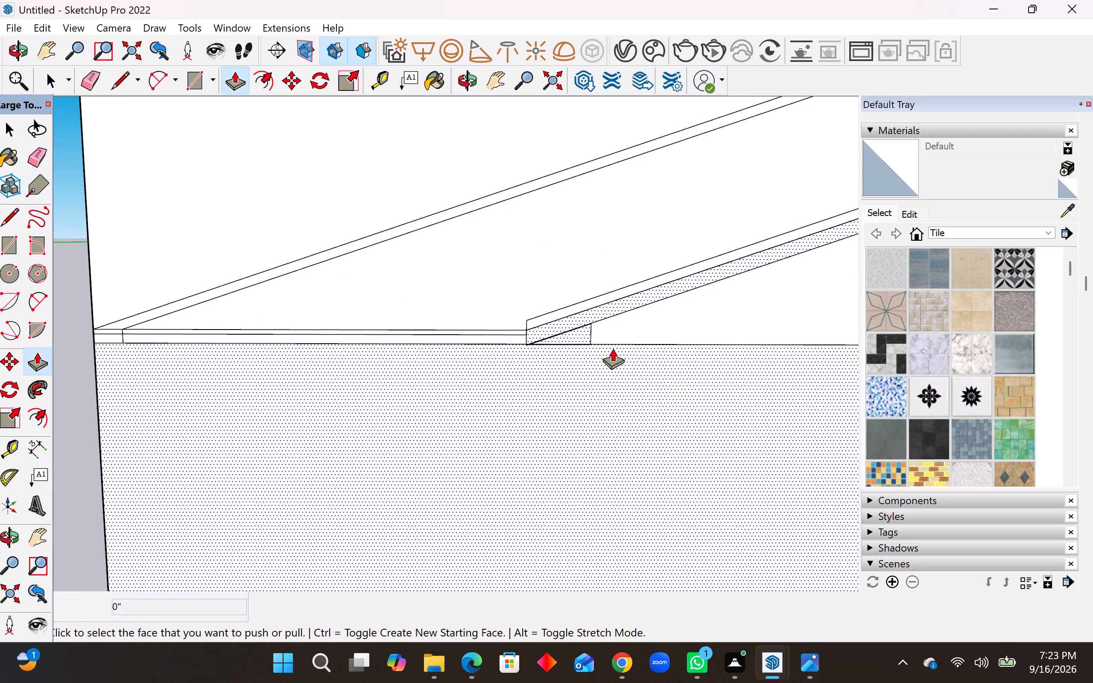
middle_click_drag(576, 337, 574, 343)
scroll(445, 378, "down", 4)
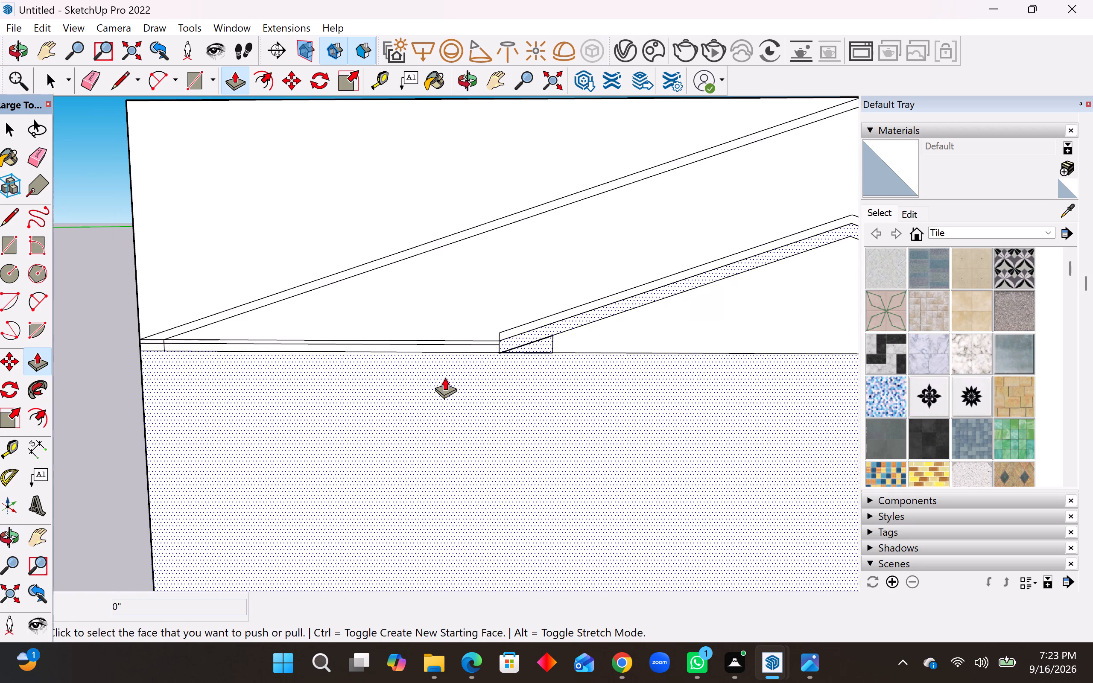
scroll(445, 377, "down", 7)
scroll(811, 370, "up", 3)
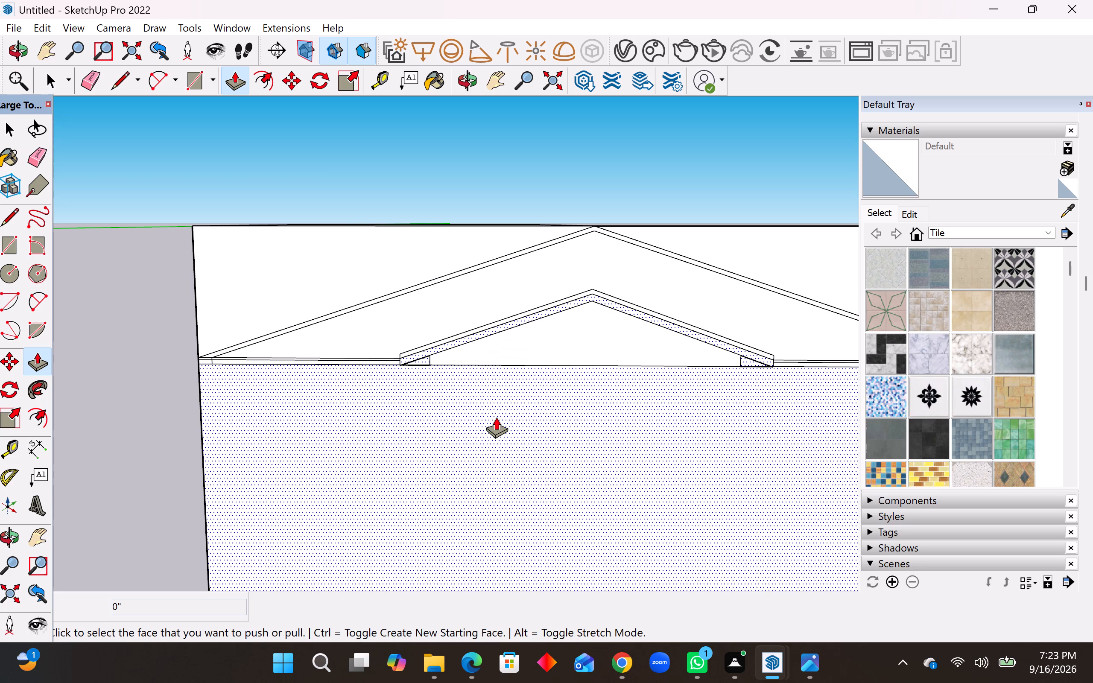
key("Escape")
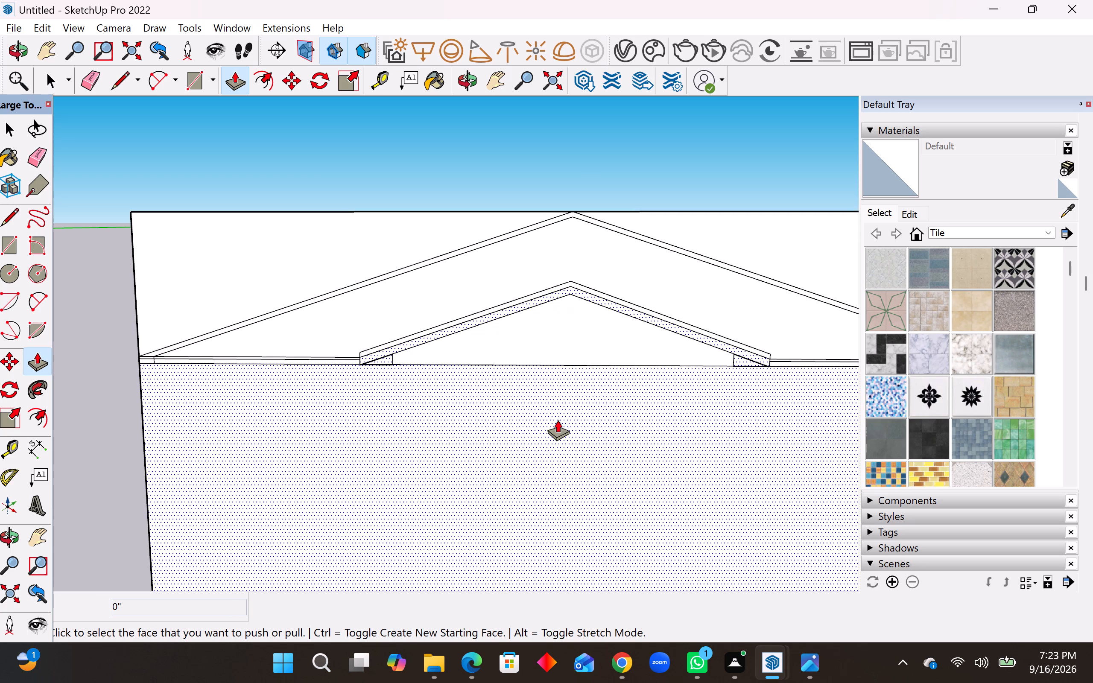
key("space")
double_click(84, 436)
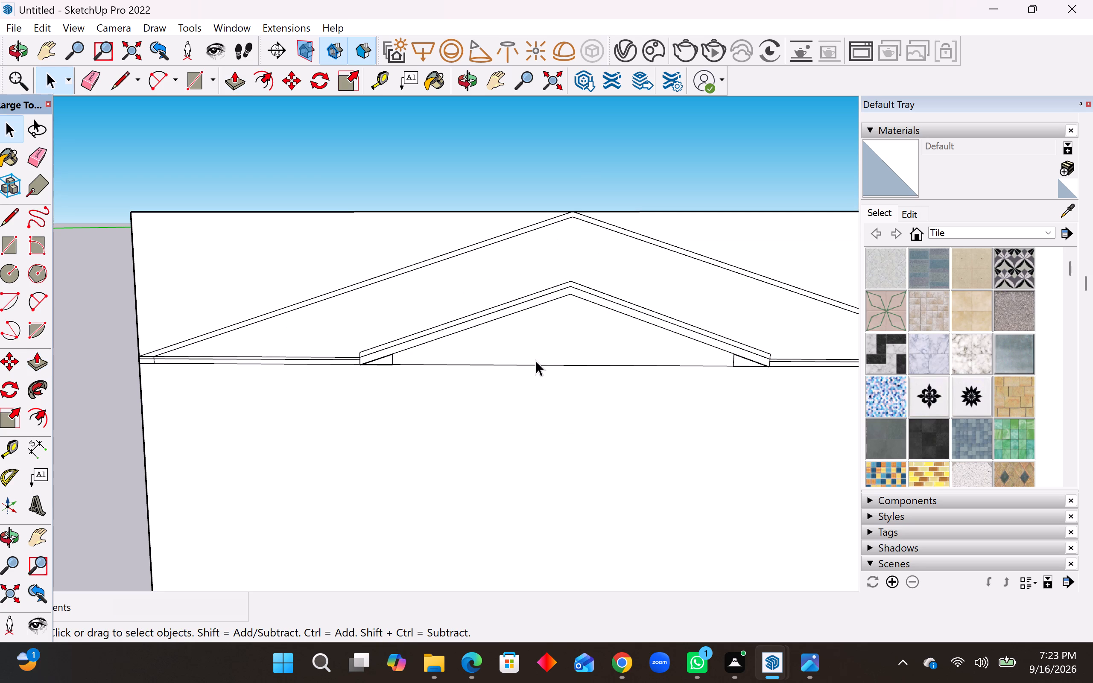
scroll(532, 361, "up", 4)
scroll(355, 371, "up", 3)
scroll(252, 369, "up", 11)
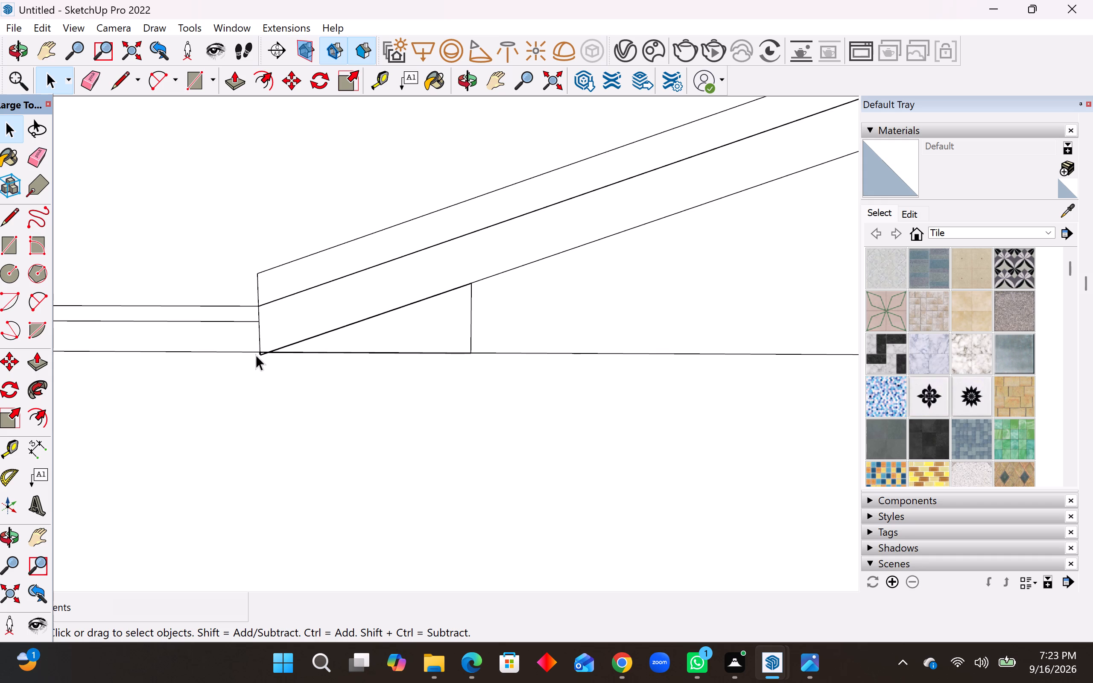
scroll(81, 335, "down", 4)
scroll(251, 373, "down", 13)
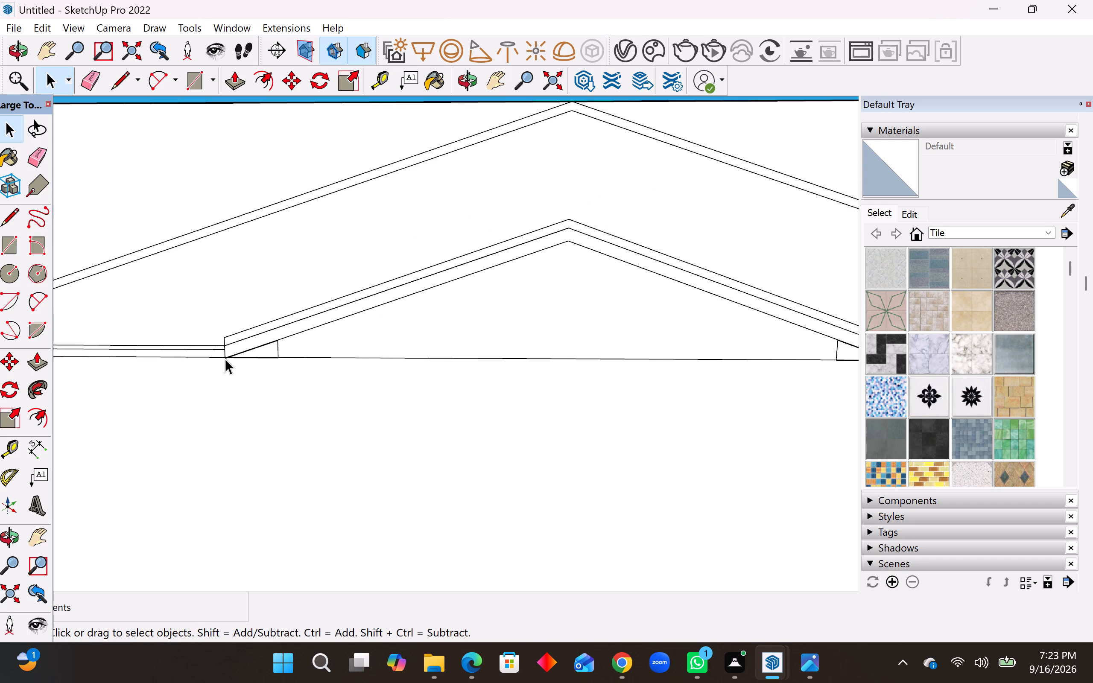
scroll(225, 359, "down", 3)
Erase the short edge stubs projecting below the base line at the small gable border's far lower corner.
scroll(634, 362, "up", 17)
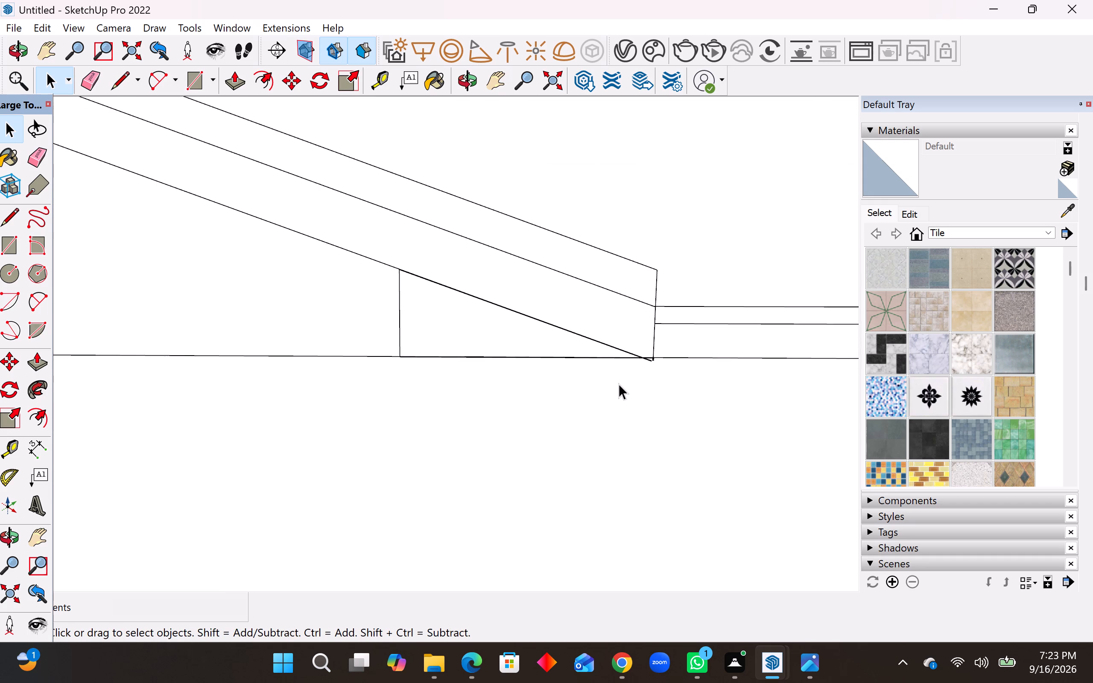
scroll(619, 384, "up", 3)
scroll(619, 384, "down", 5)
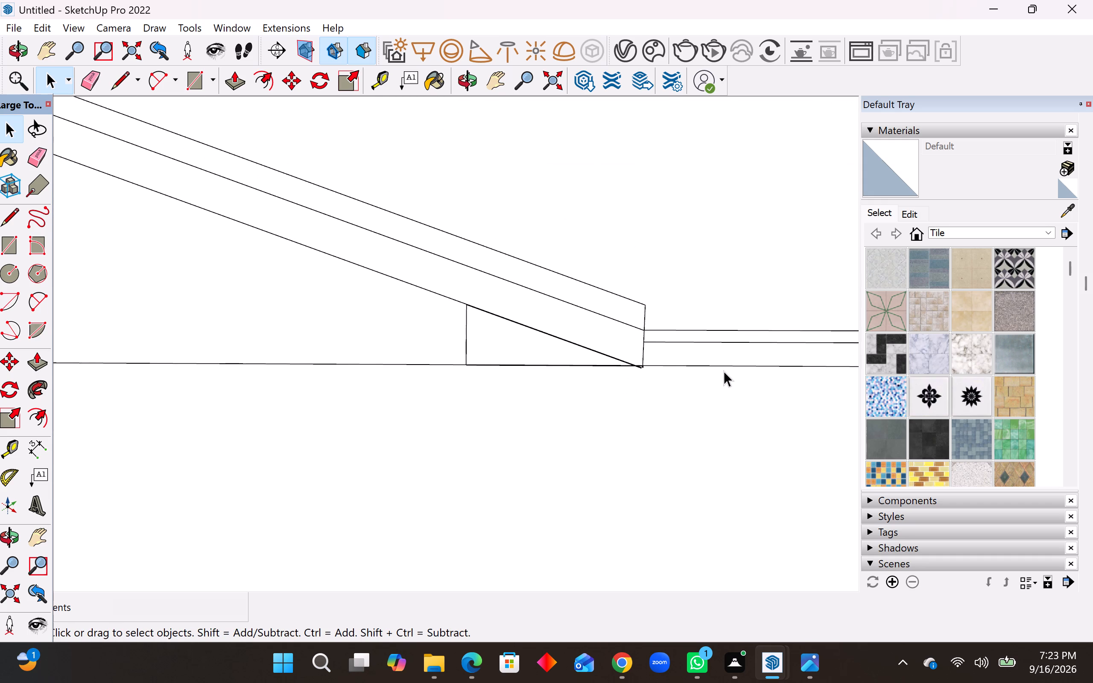
scroll(725, 371, "down", 12)
scroll(685, 375, "up", 7)
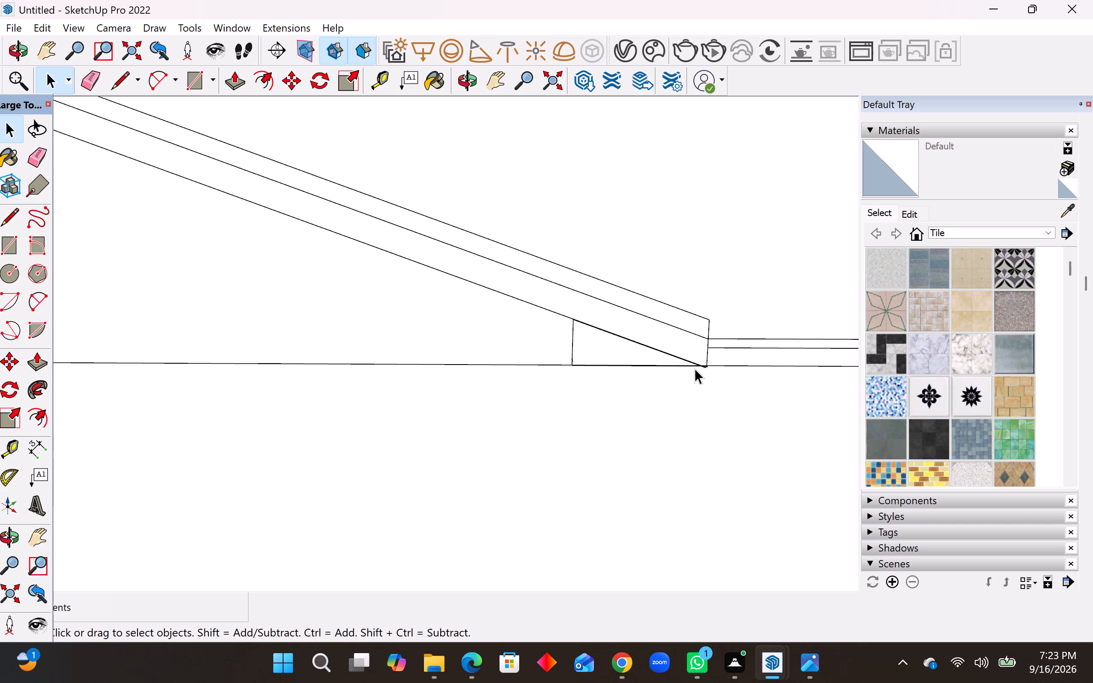
scroll(695, 368, "up", 15)
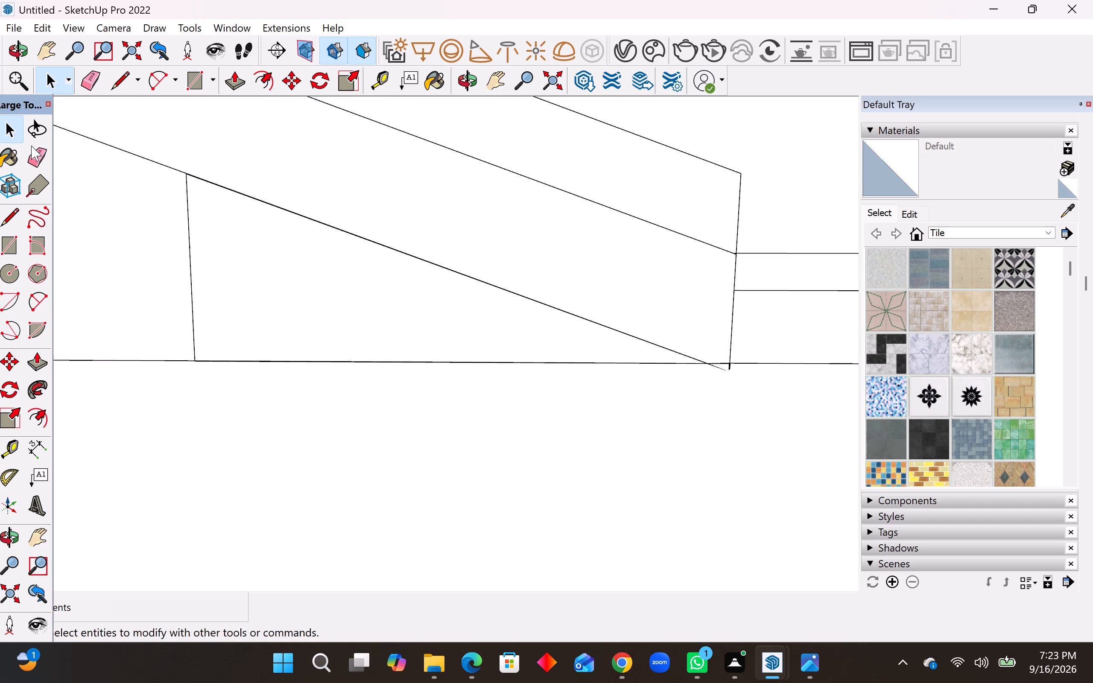
left_click(32, 149)
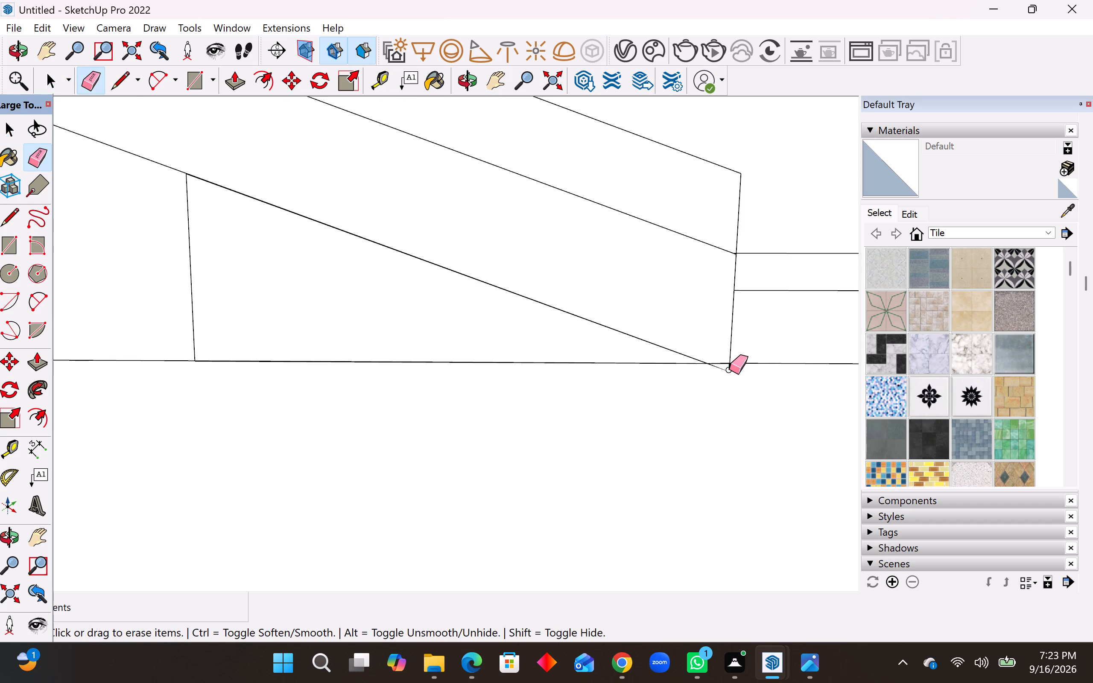
left_click(729, 370)
left_click(722, 371)
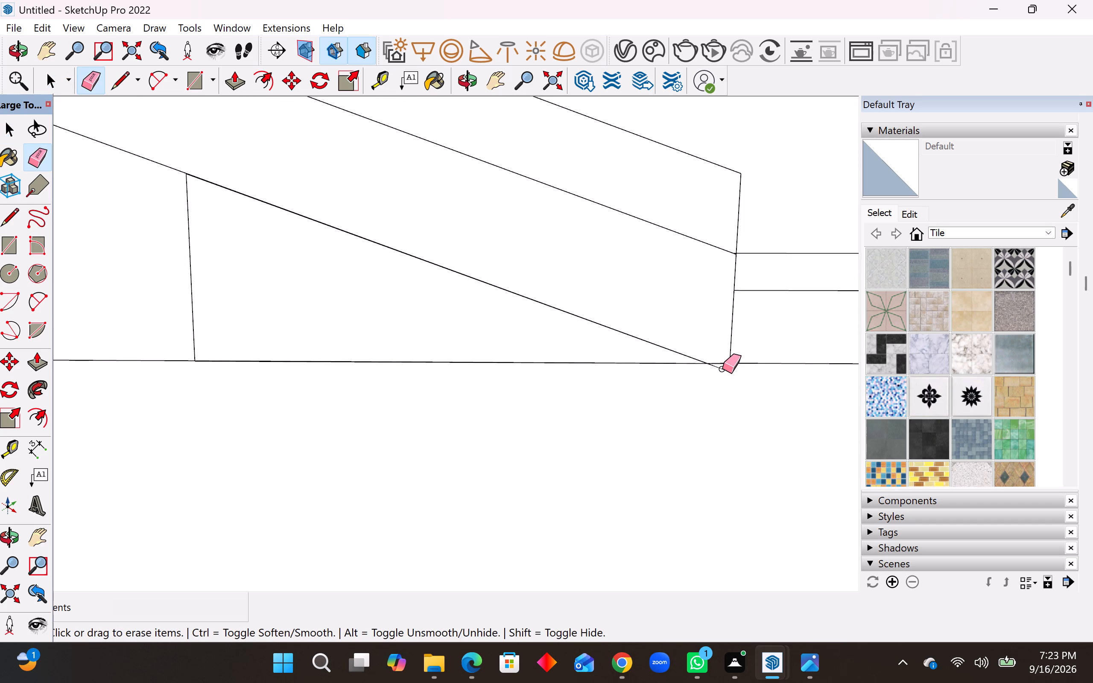
left_click(722, 369)
scroll(769, 378, "down", 5)
scroll(748, 367, "up", 4)
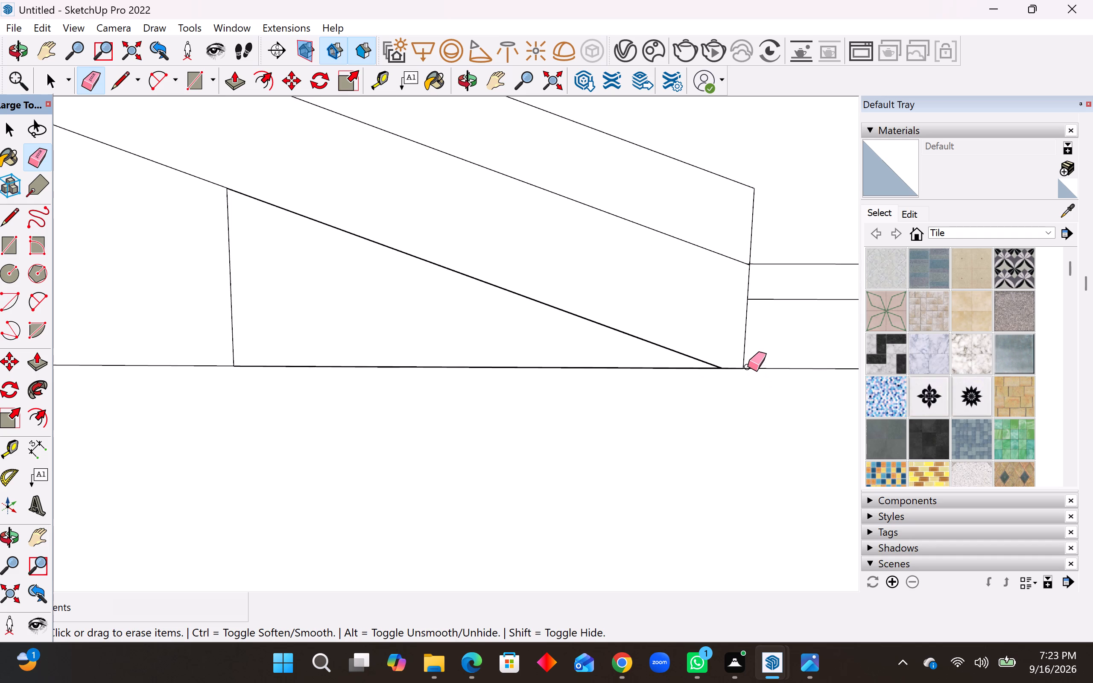
scroll(748, 367, "up", 16)
scroll(707, 356, "up", 4)
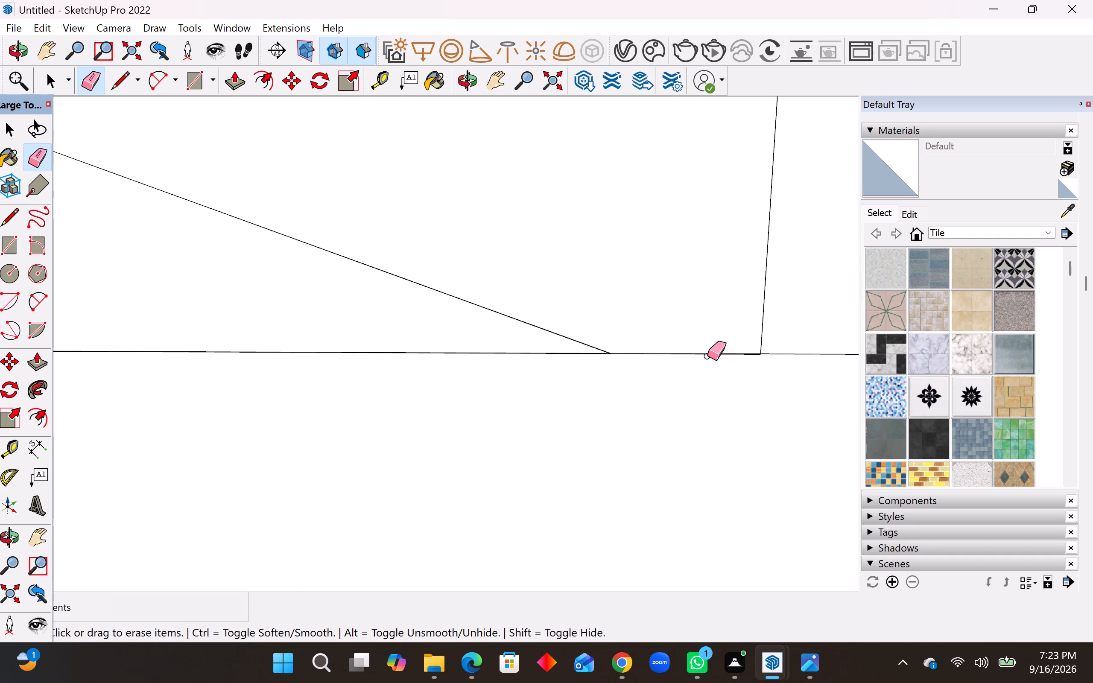
scroll(707, 356, "up", 3)
scroll(734, 357, "down", 16)
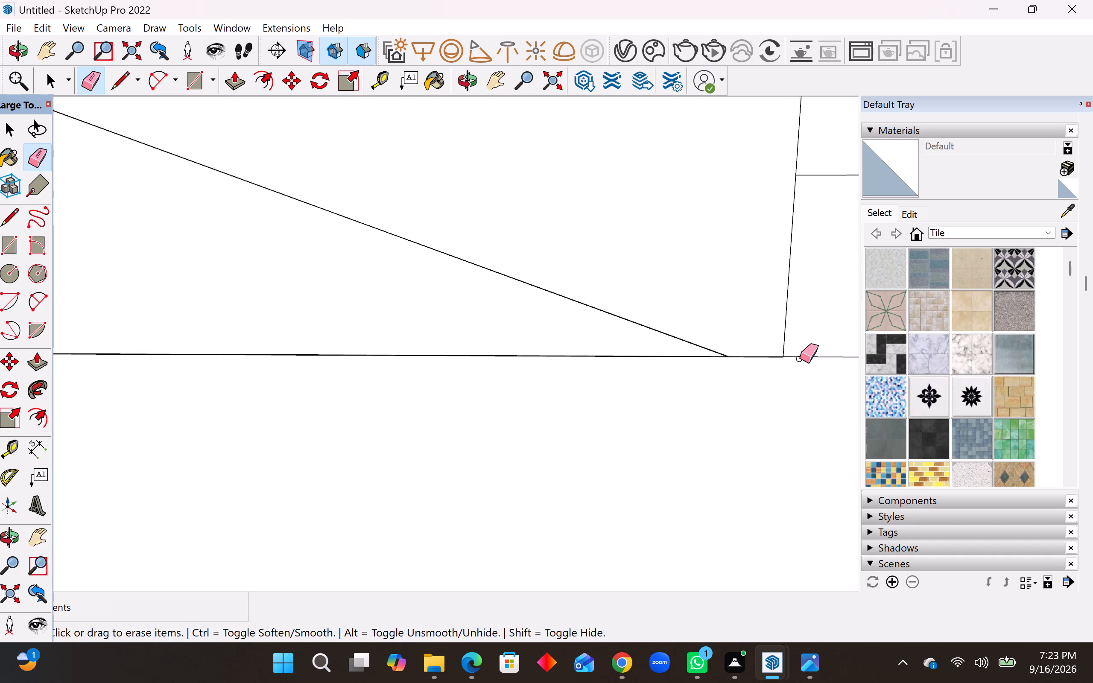
scroll(800, 359, "down", 20)
scroll(800, 359, "down", 13)
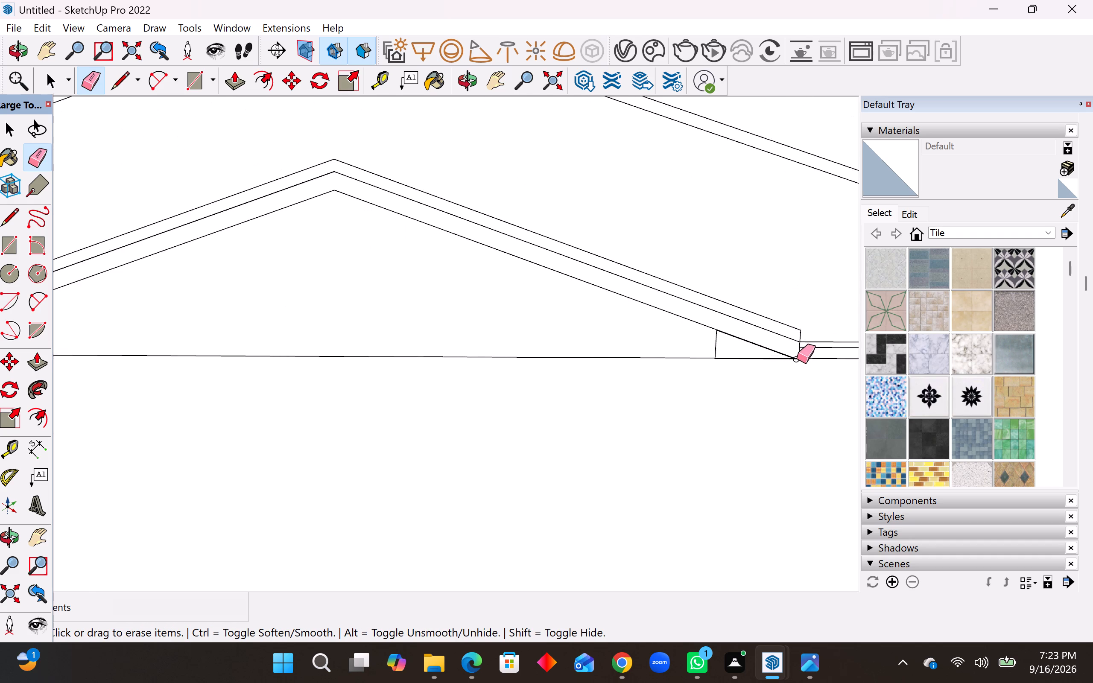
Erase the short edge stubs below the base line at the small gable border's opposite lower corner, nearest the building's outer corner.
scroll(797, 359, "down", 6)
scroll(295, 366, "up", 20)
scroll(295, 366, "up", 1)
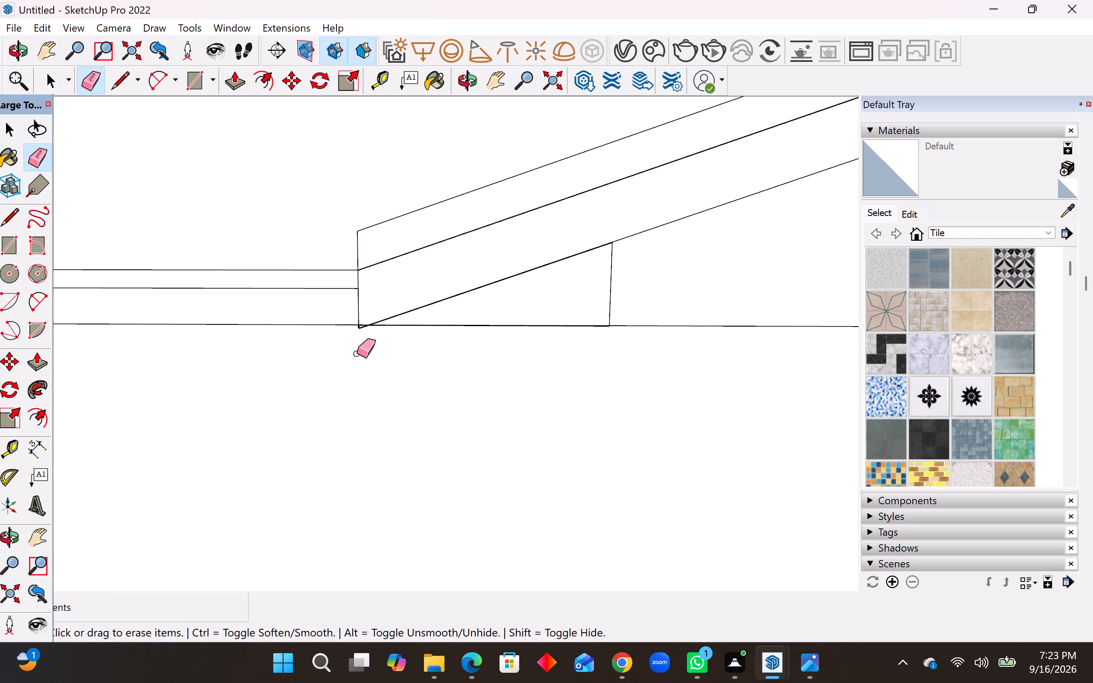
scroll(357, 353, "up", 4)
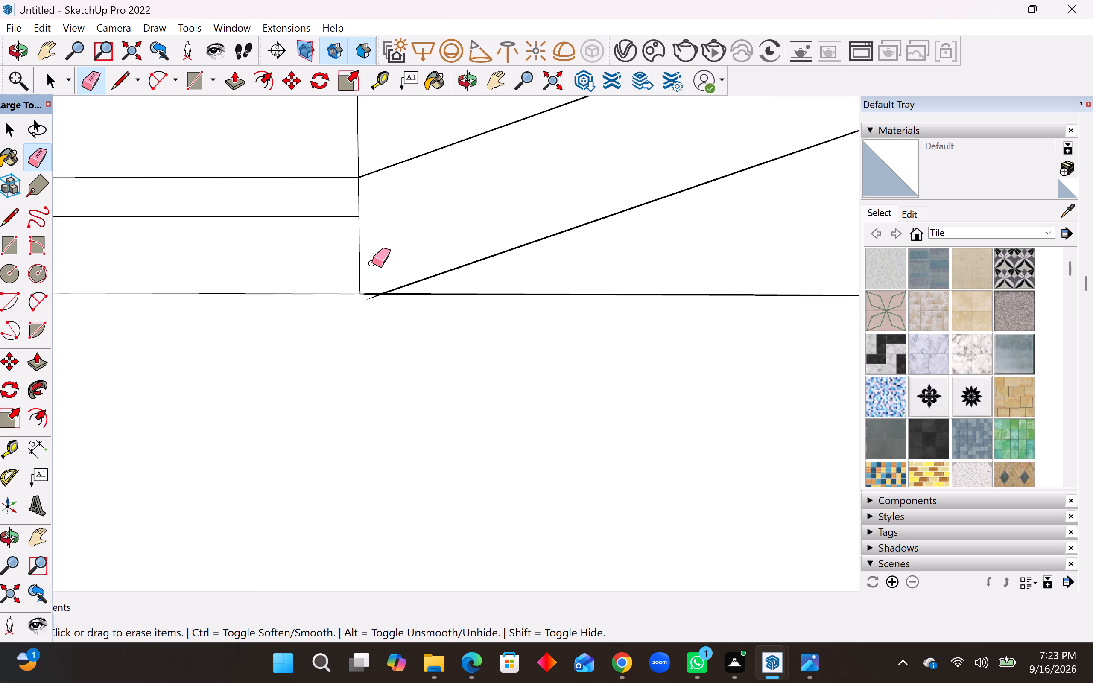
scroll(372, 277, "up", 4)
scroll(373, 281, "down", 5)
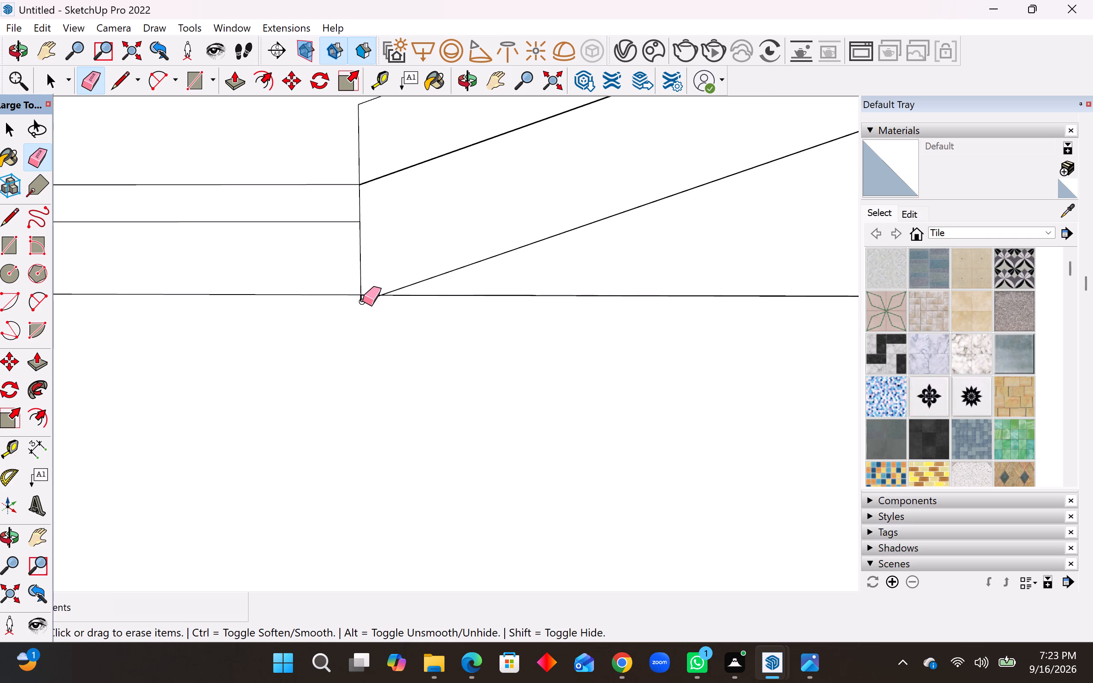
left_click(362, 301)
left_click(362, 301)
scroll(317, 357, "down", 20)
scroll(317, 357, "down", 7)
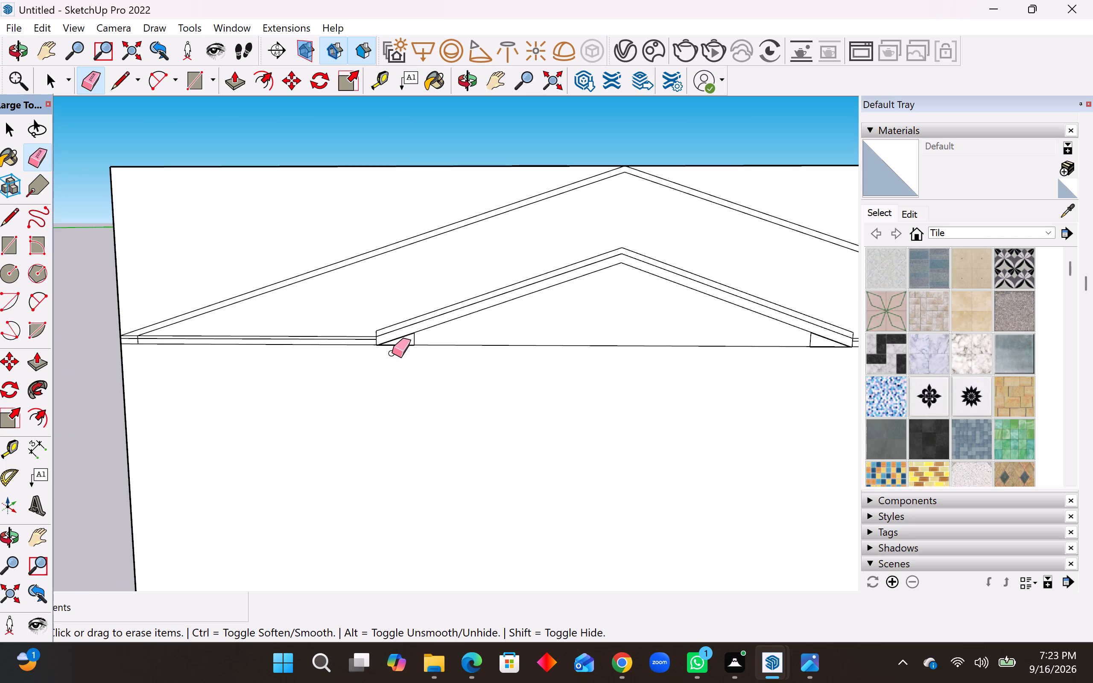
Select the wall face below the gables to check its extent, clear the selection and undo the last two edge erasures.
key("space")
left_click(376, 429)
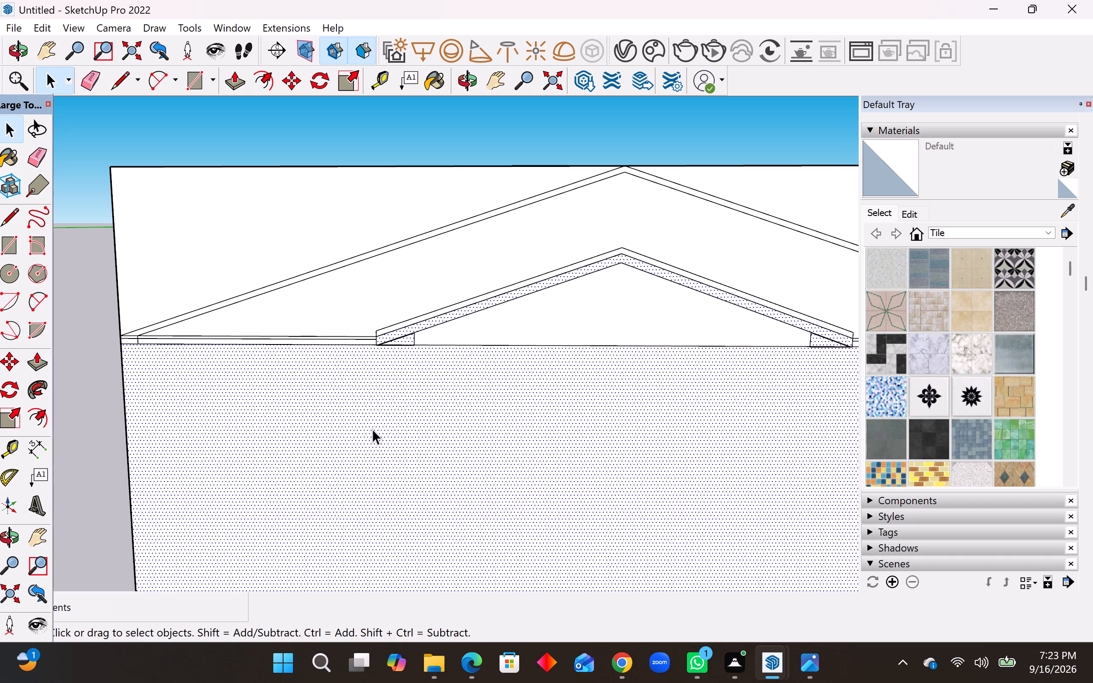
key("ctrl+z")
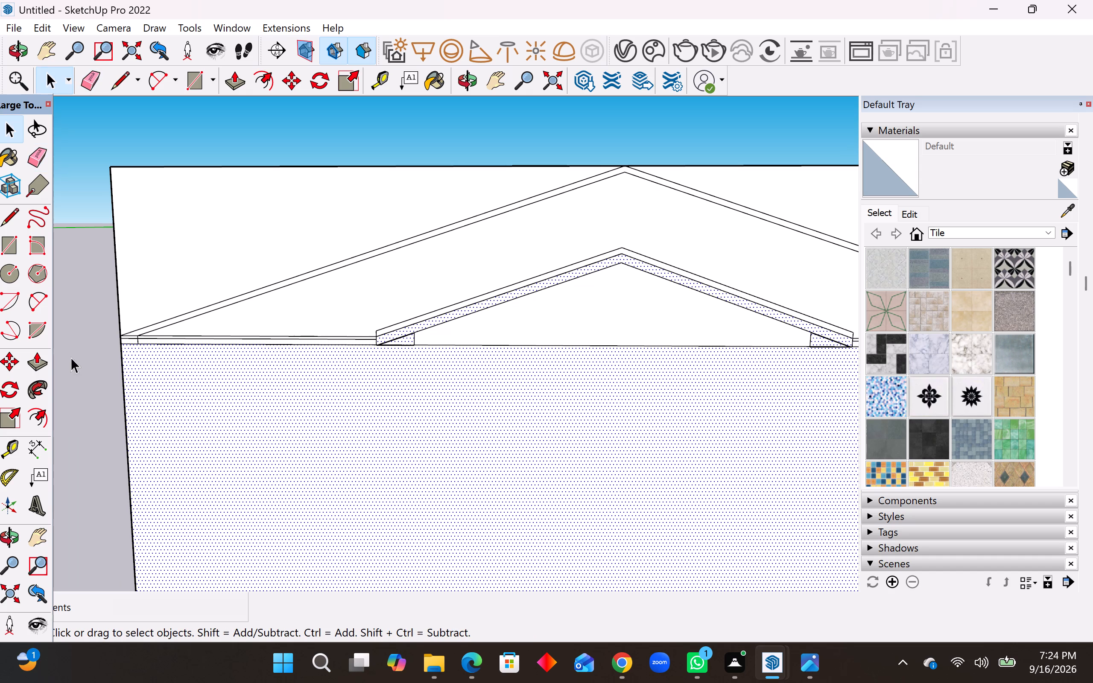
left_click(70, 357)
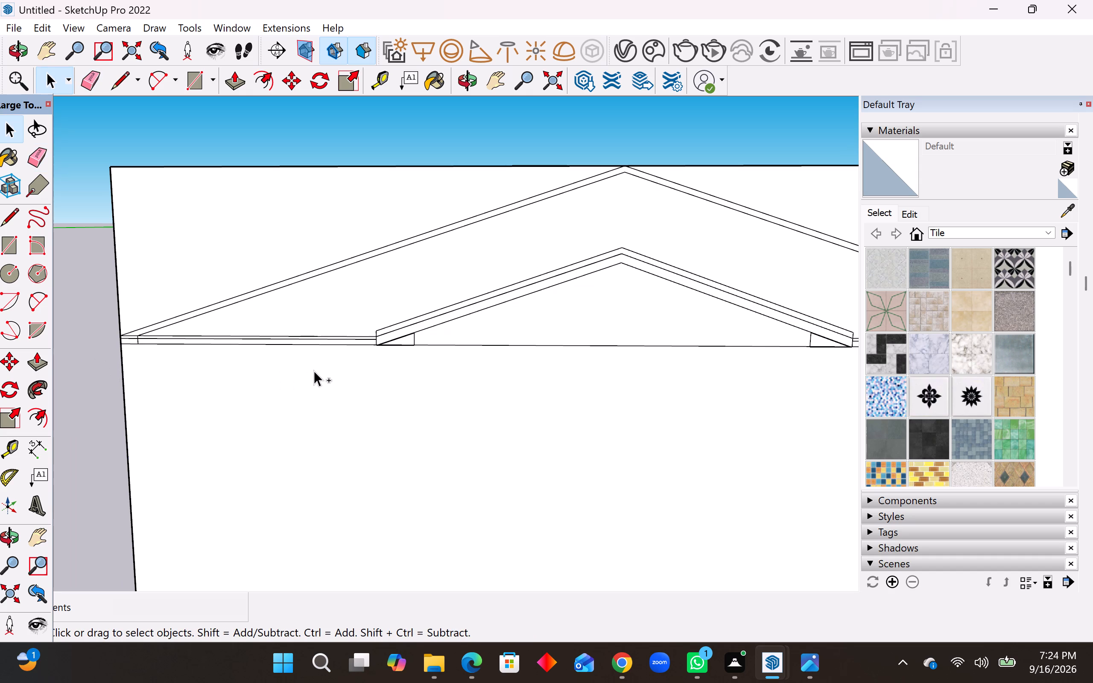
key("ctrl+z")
Undo one more of the edge erasures at the small gable border's lower corners.
key("ctrl+z")
Draw a short vertical edge extending the small gable border's end edge below the base line at one lower corner.
scroll(438, 344, "up", 8)
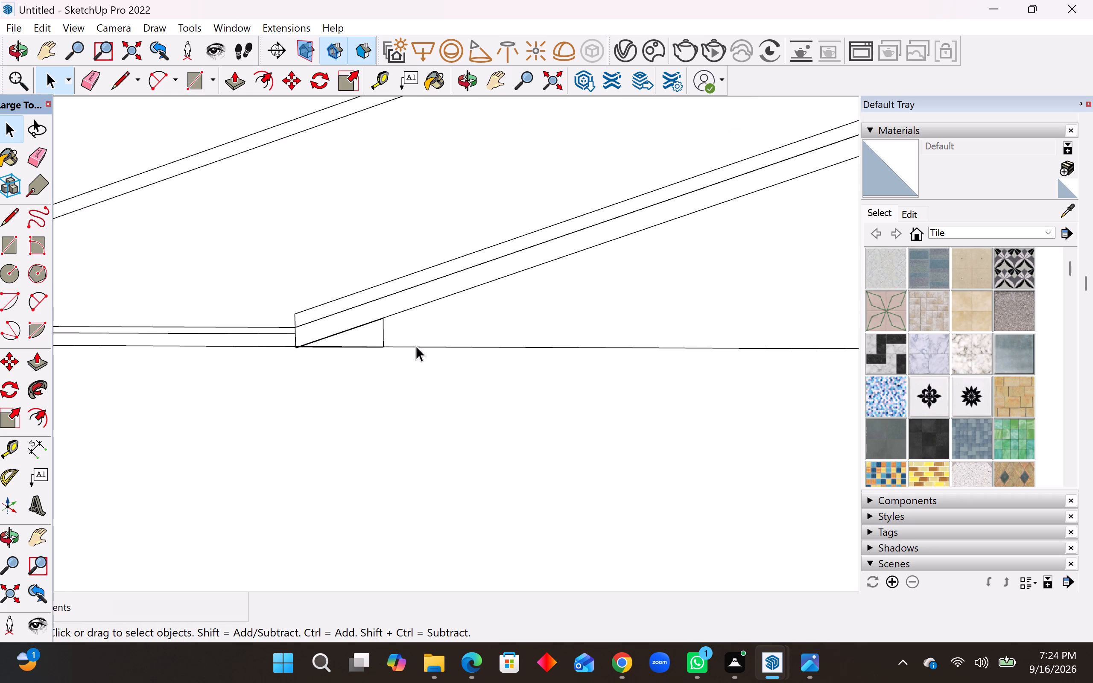
scroll(348, 344, "down", 12)
scroll(742, 362, "up", 6)
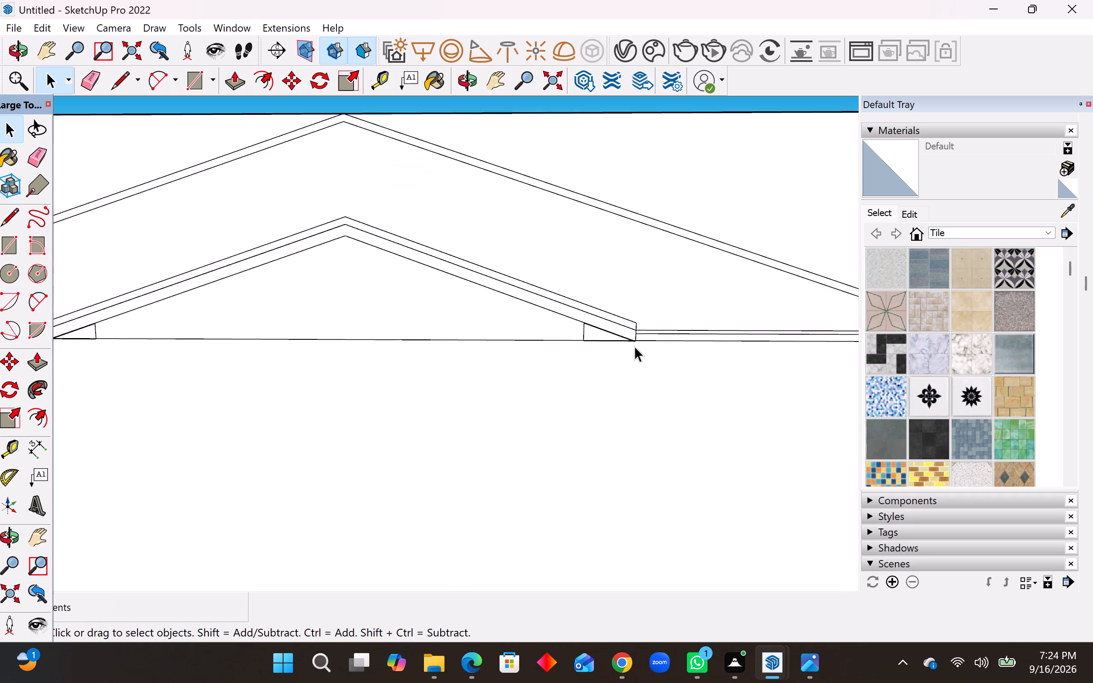
scroll(634, 346, "up", 13)
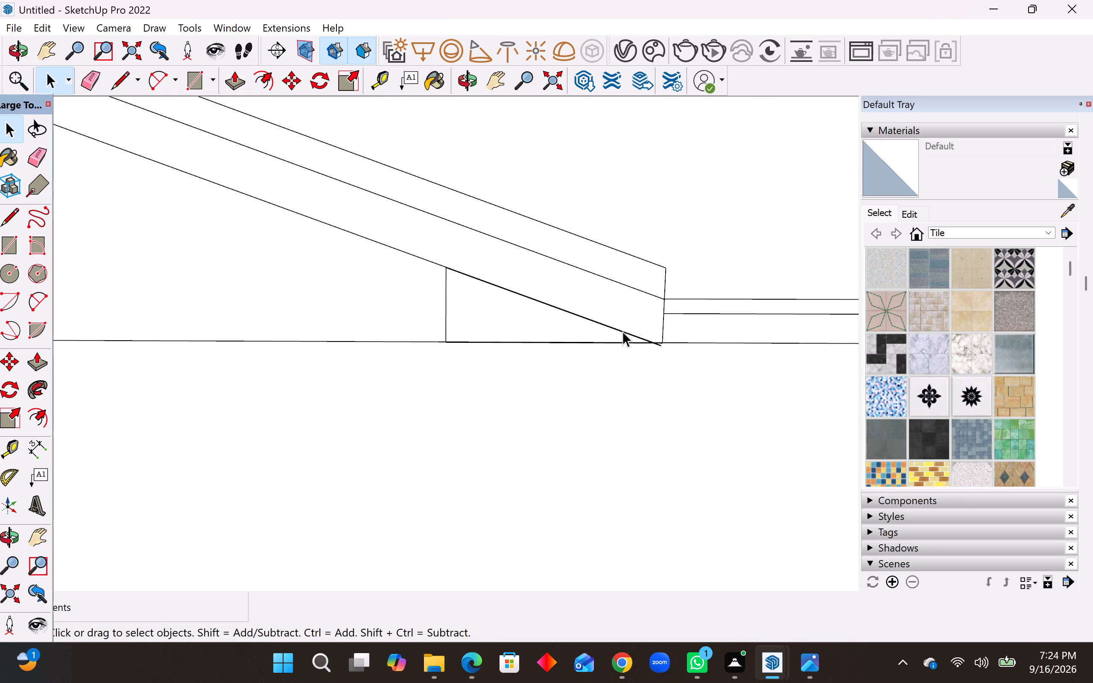
scroll(625, 331, "up", 8)
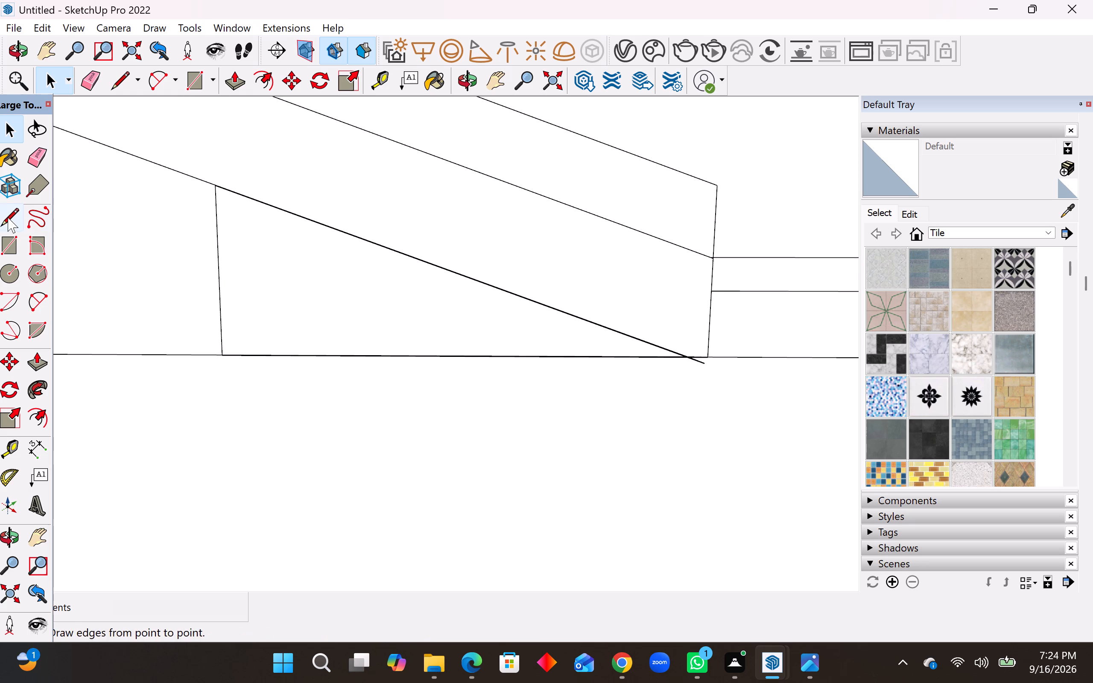
left_click(5, 216)
left_click(710, 358)
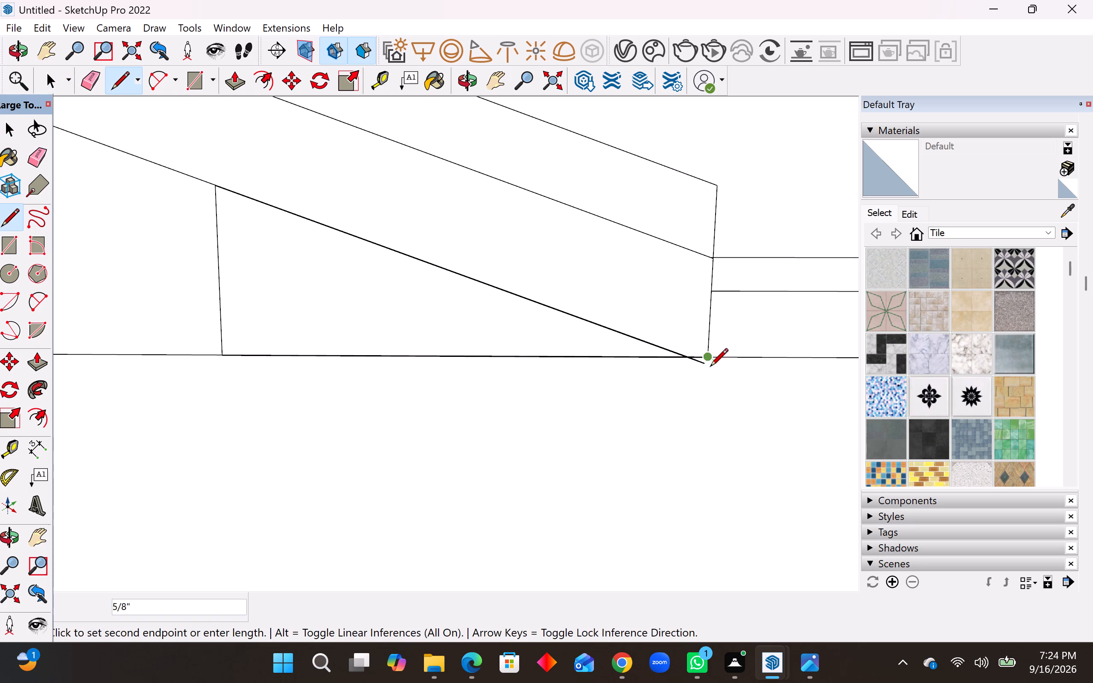
scroll(711, 373, "up", 4)
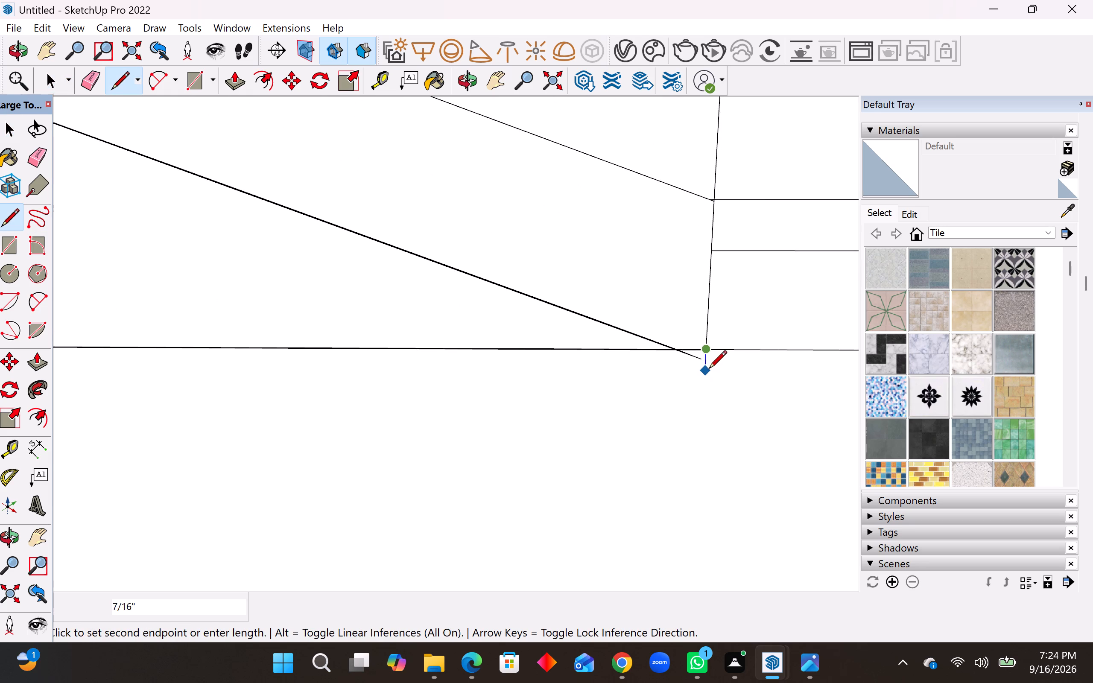
left_click(707, 365)
scroll(702, 366, "up", 7)
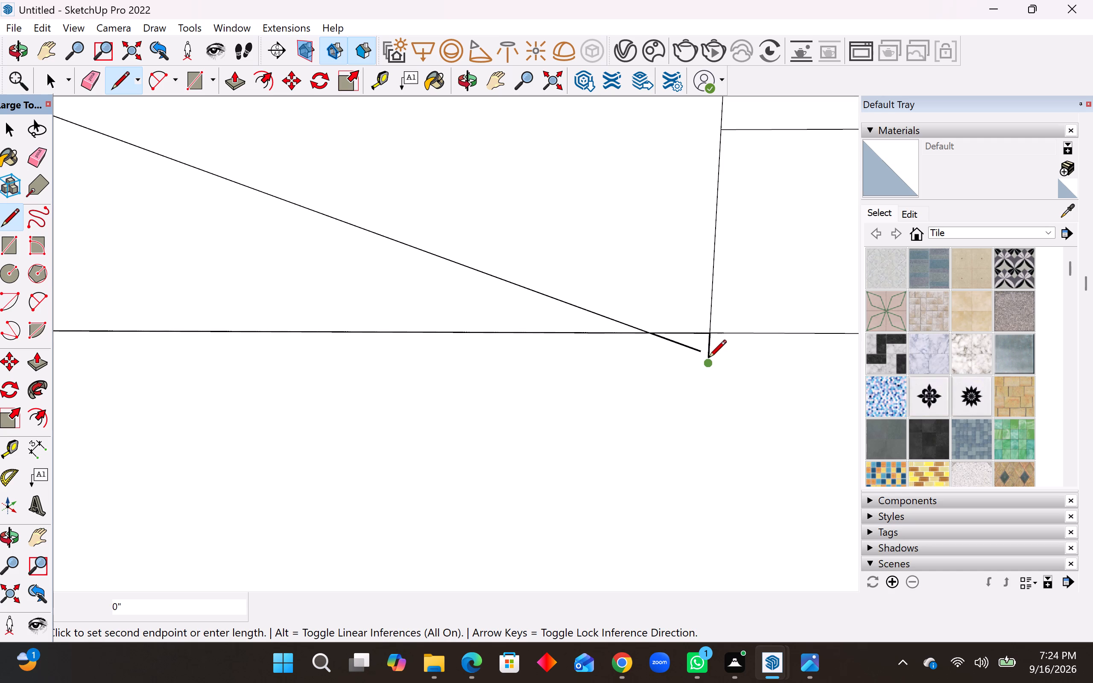
left_click(708, 359)
key("Escape")
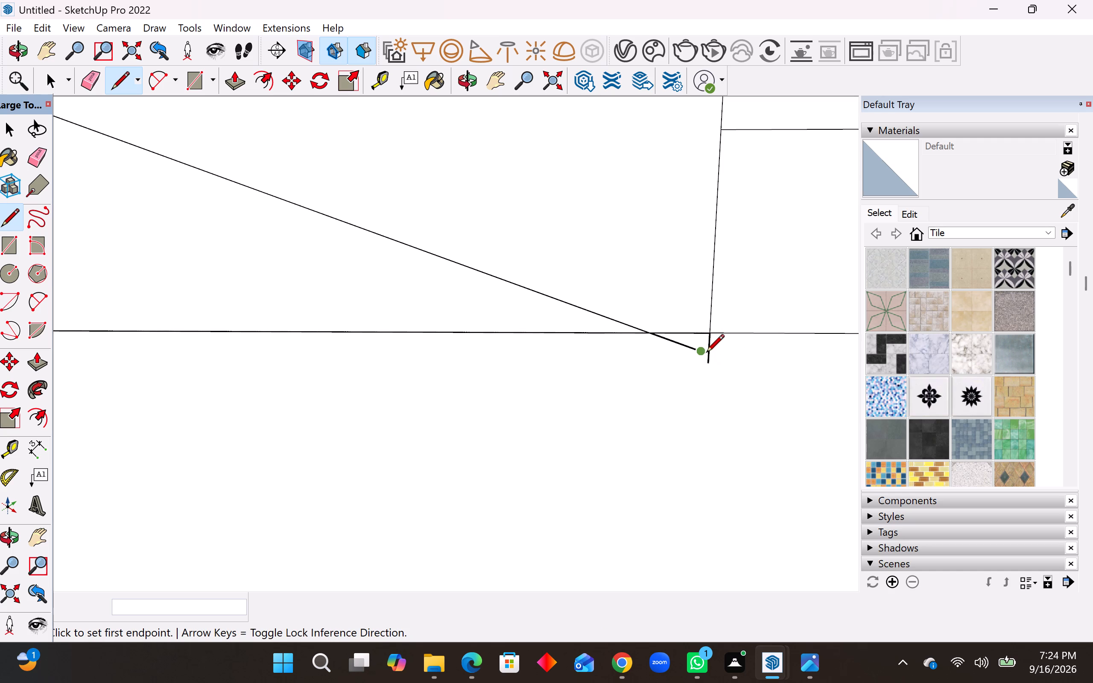
Join the border's lower sloped edge to the new vertical edge and erase the stub projecting below their junction.
left_click(702, 353)
scroll(708, 357, "up", 7)
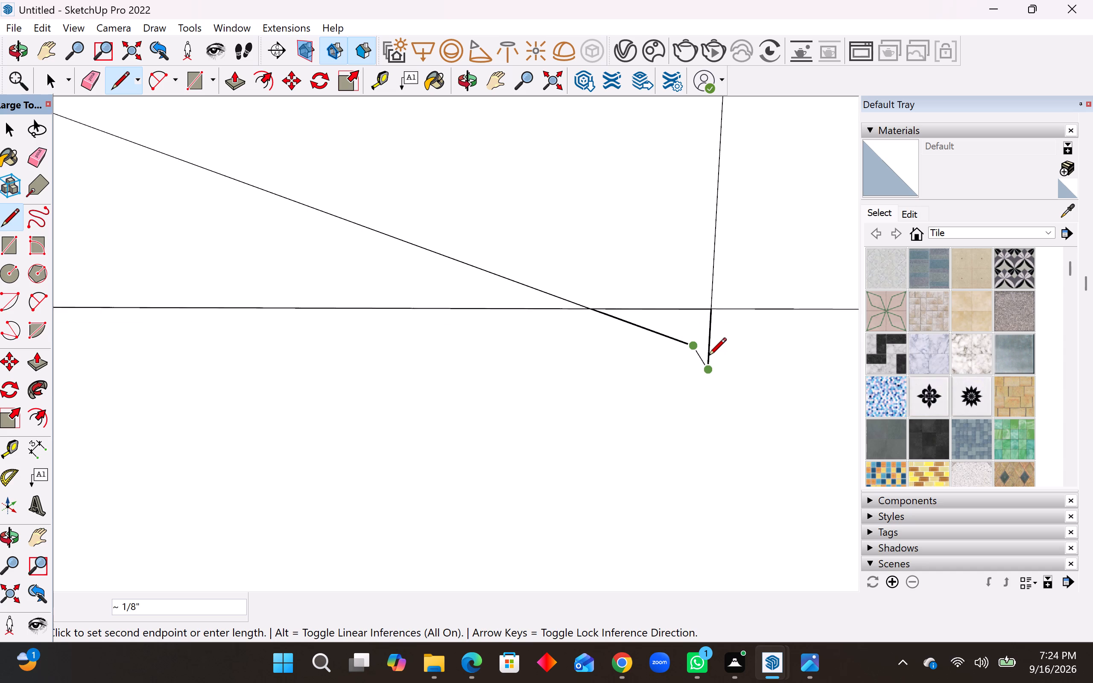
scroll(708, 357, "up", 1)
left_click(707, 357)
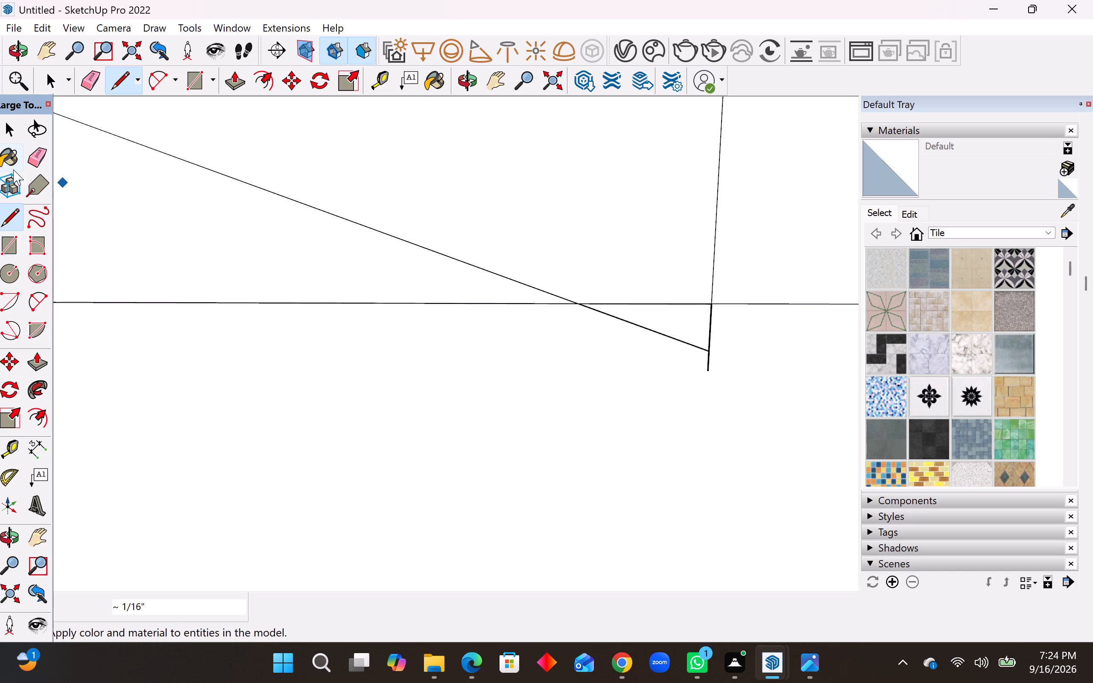
left_click(37, 153)
left_click(709, 365)
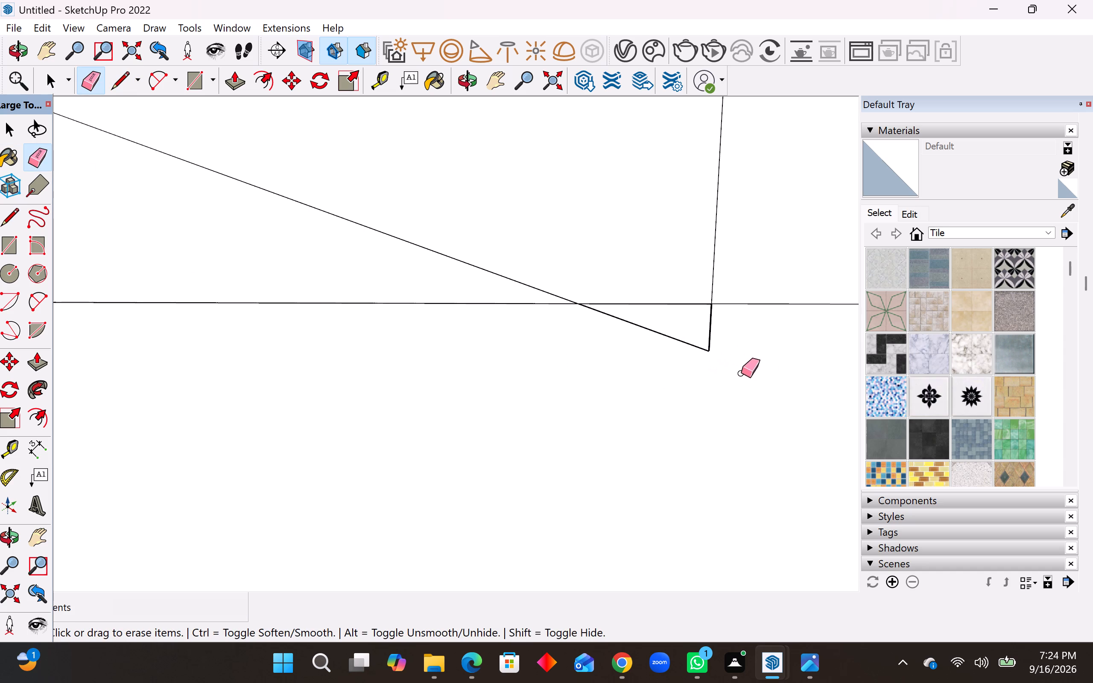
Examine how the end edge and lower sloped edge meet at the small gable border's opposite lower corner.
scroll(835, 386, "down", 20)
scroll(835, 386, "down", 13)
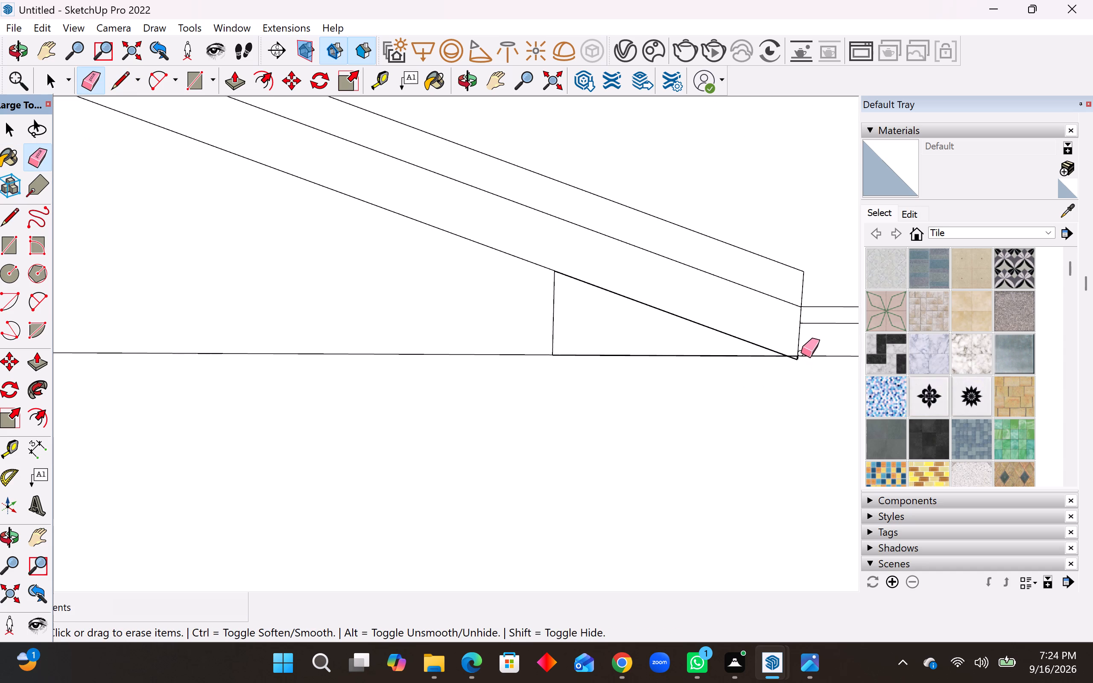
scroll(801, 353, "down", 19)
scroll(368, 338, "up", 8)
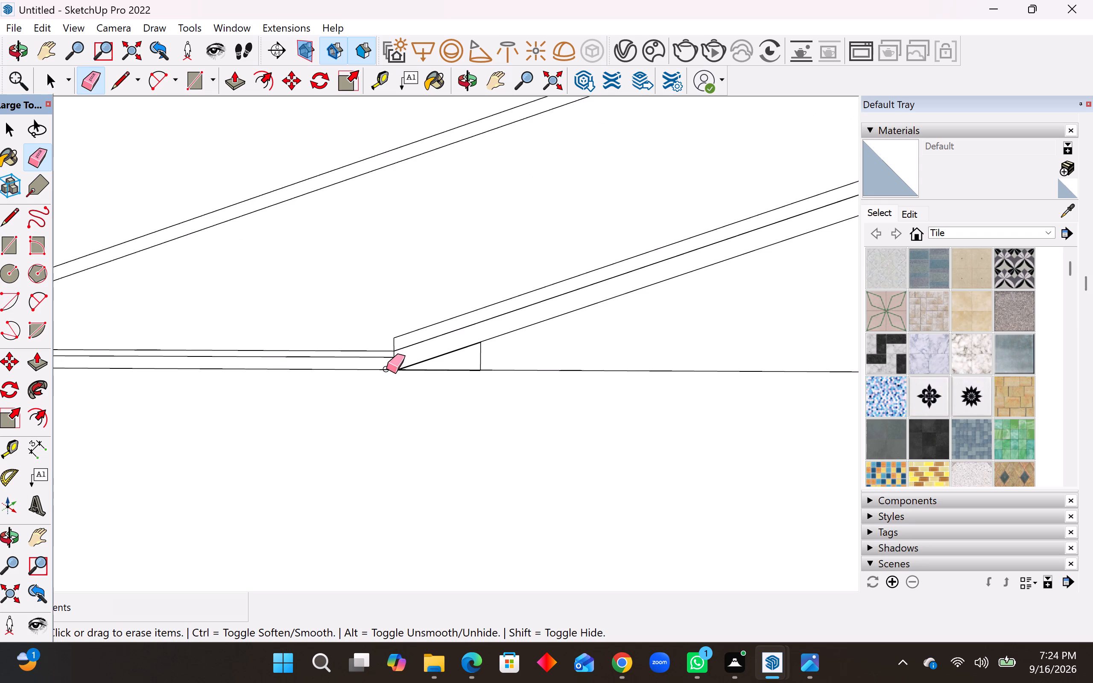
scroll(386, 369, "up", 20)
scroll(386, 369, "up", 4)
scroll(411, 346, "down", 4)
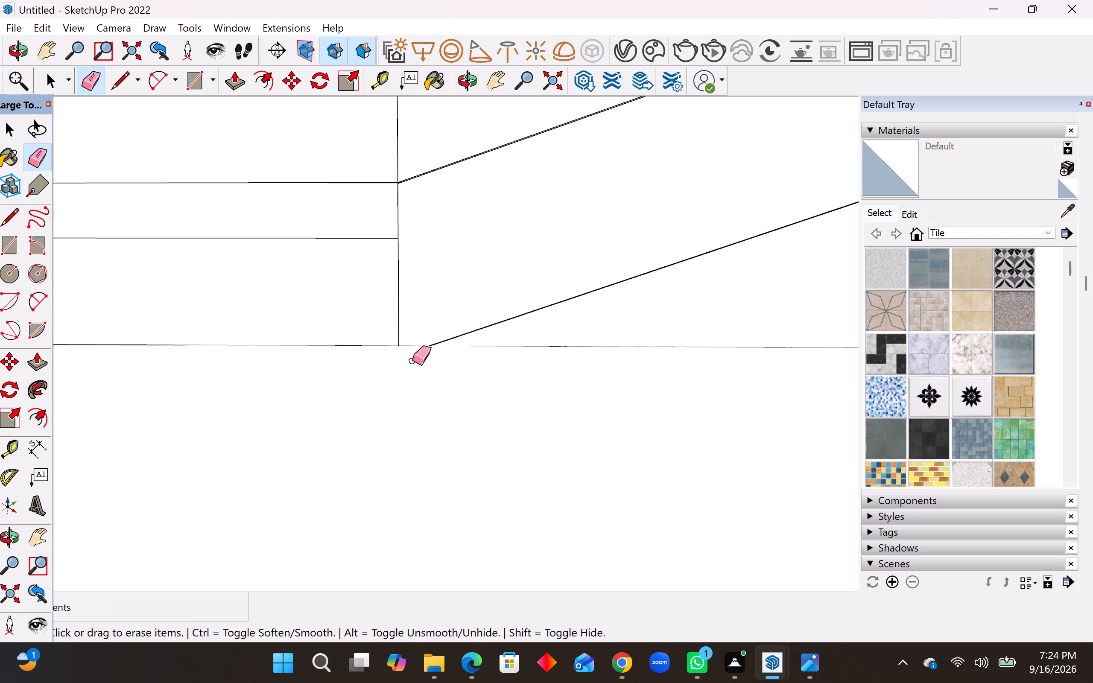
scroll(417, 399, "down", 5)
scroll(417, 400, "up", 2)
scroll(412, 356, "down", 4)
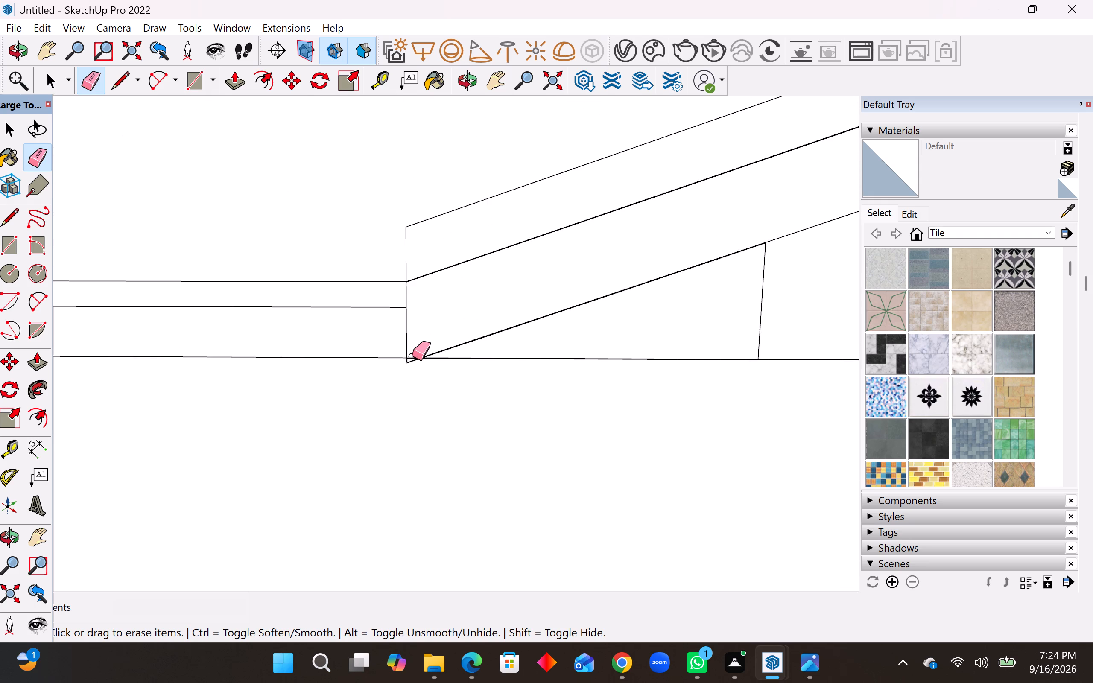
scroll(408, 365, "up", 16)
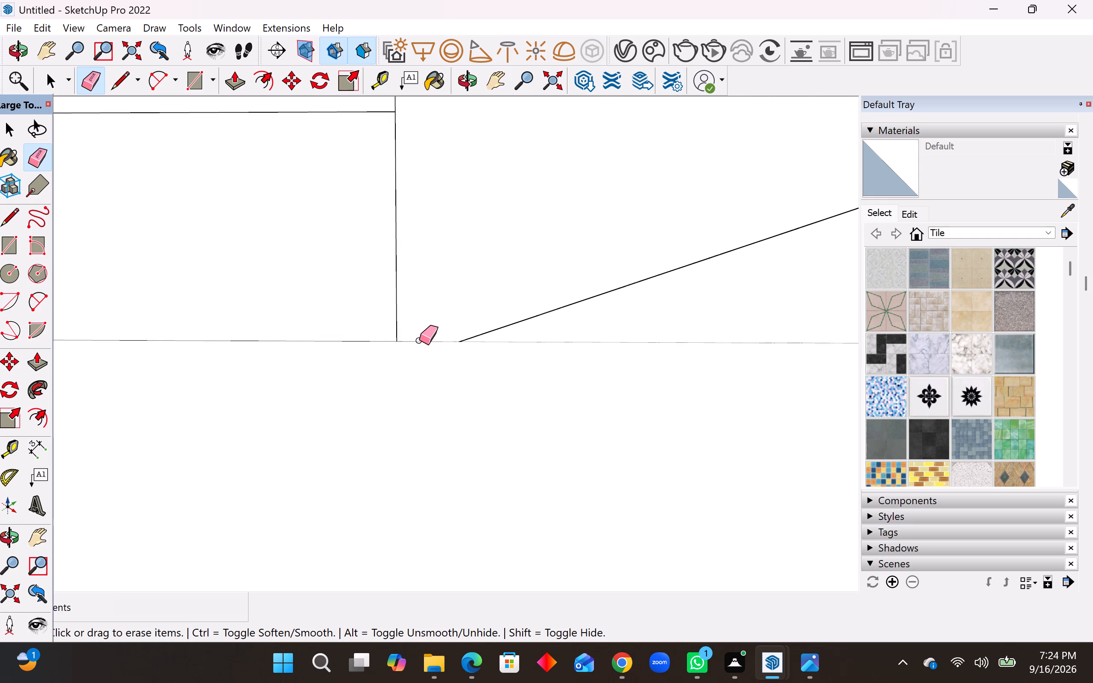
scroll(419, 340, "up", 2)
middle_click_drag(419, 340, 419, 361)
middle_click_drag(418, 363, 415, 377)
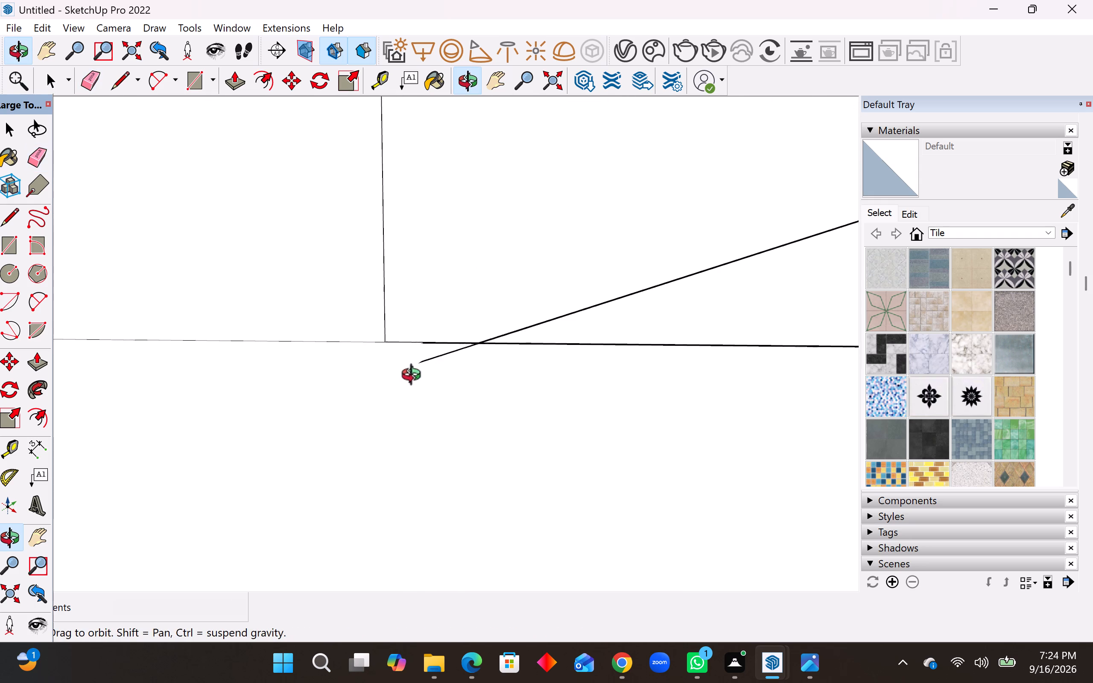
middle_click_drag(415, 377, 415, 379)
scroll(412, 359, "up", 1)
middle_click_drag(412, 359, 416, 339)
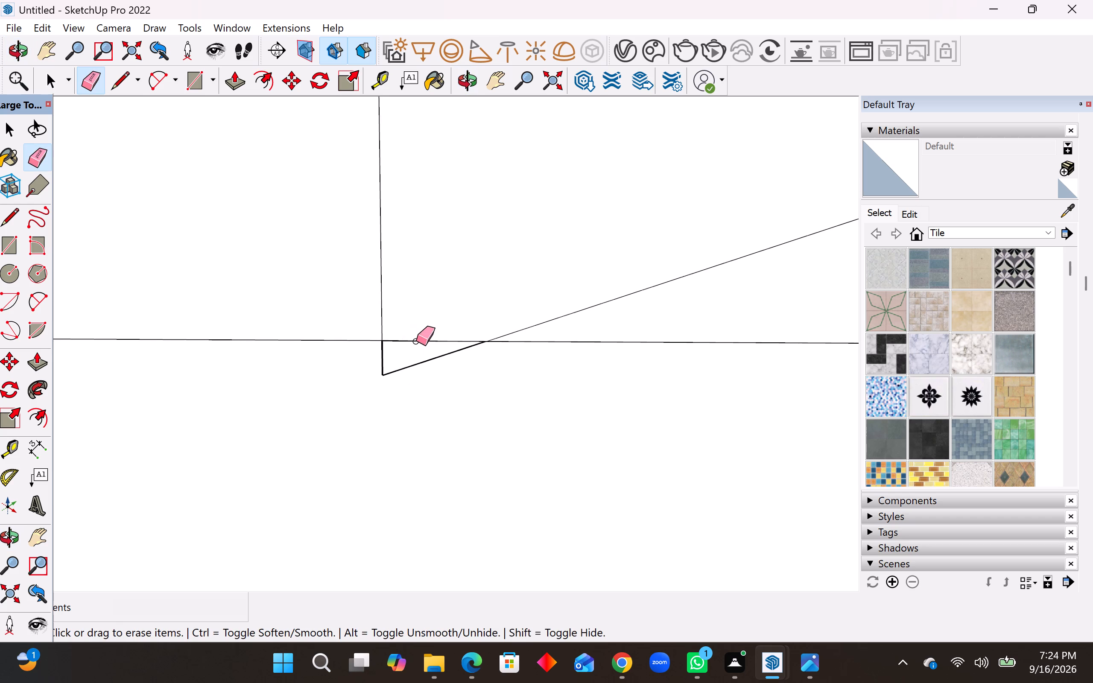
scroll(380, 383, "up", 4)
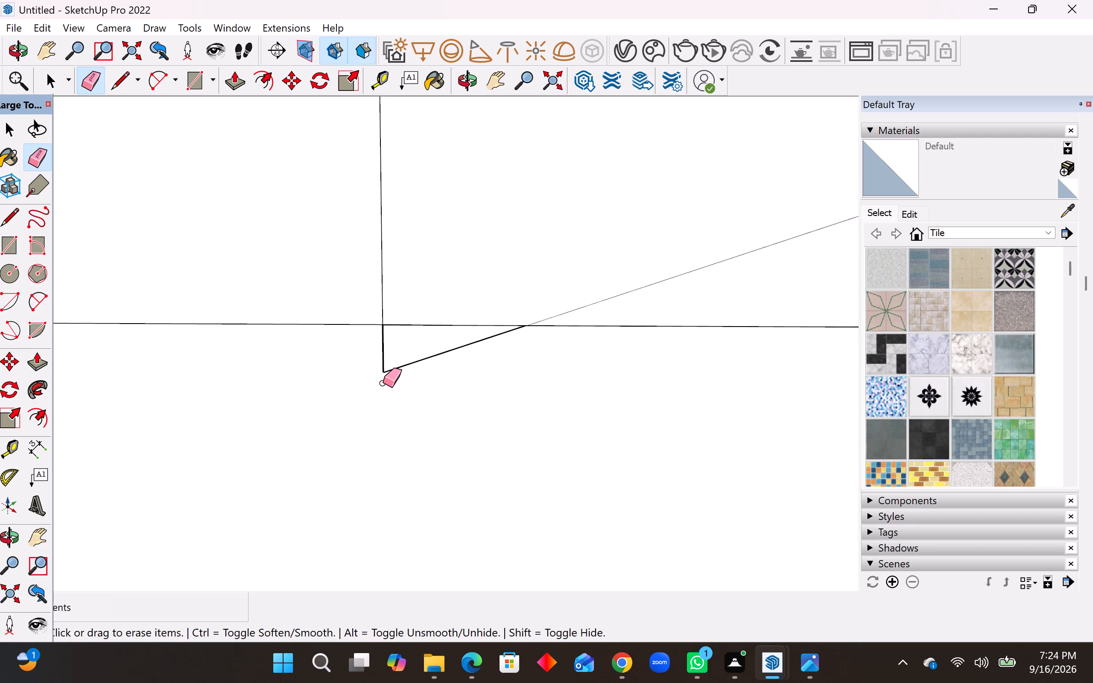
scroll(389, 362, "up", 13)
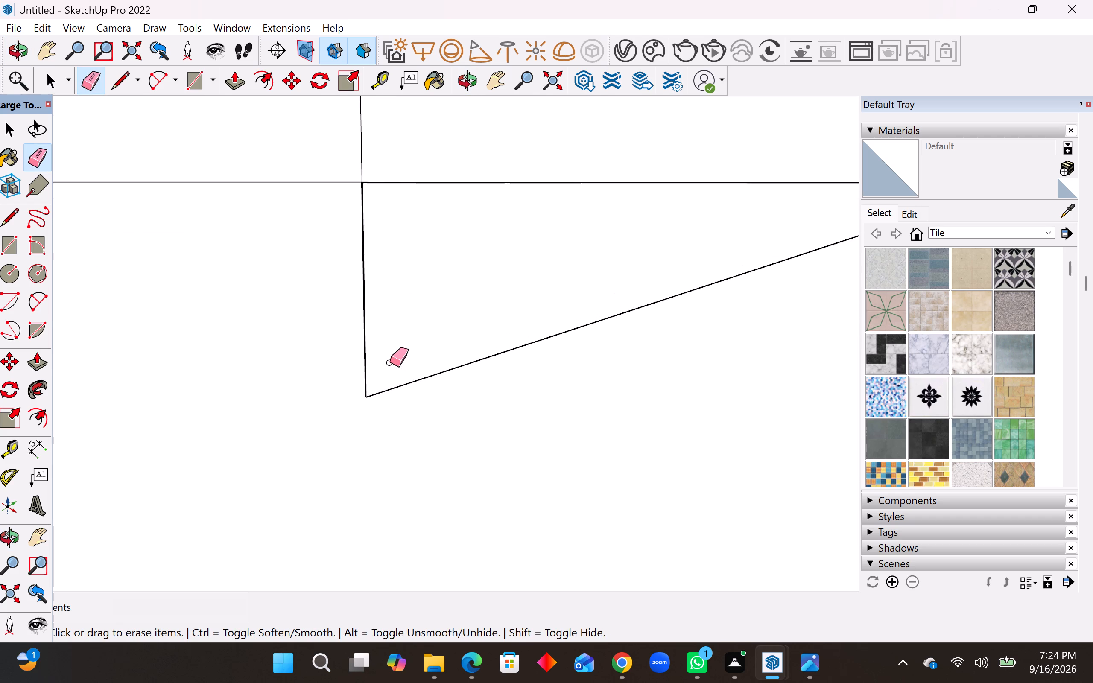
scroll(390, 362, "down", 20)
scroll(390, 362, "down", 20)
scroll(390, 362, "down", 1)
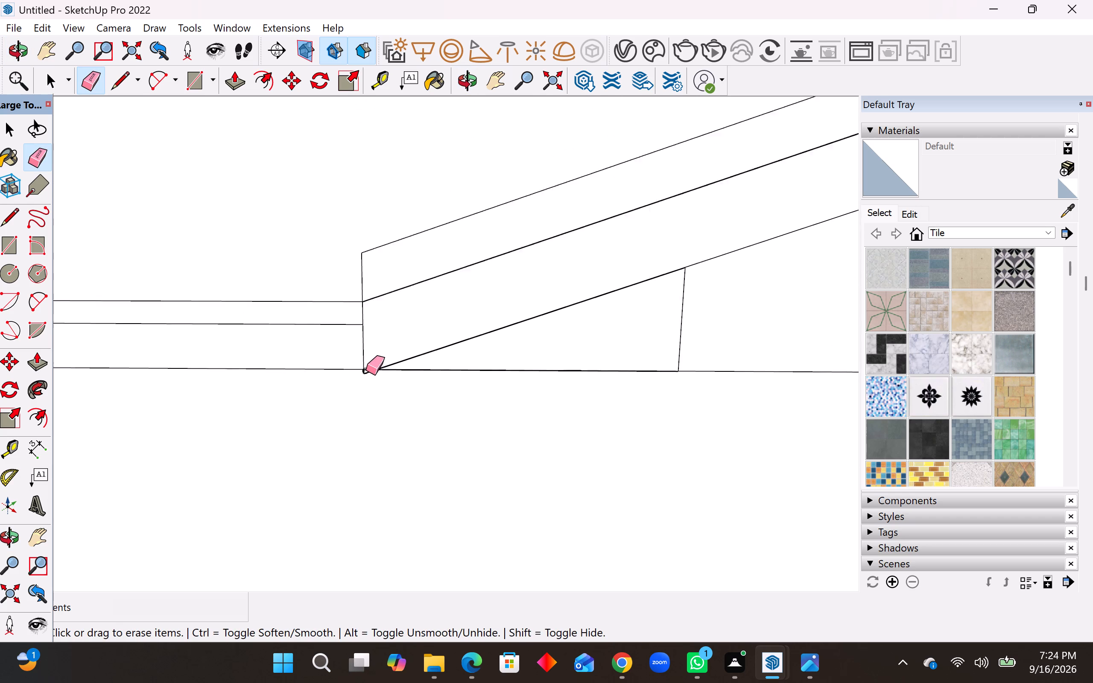
scroll(366, 371, "down", 19)
scroll(364, 364, "down", 5)
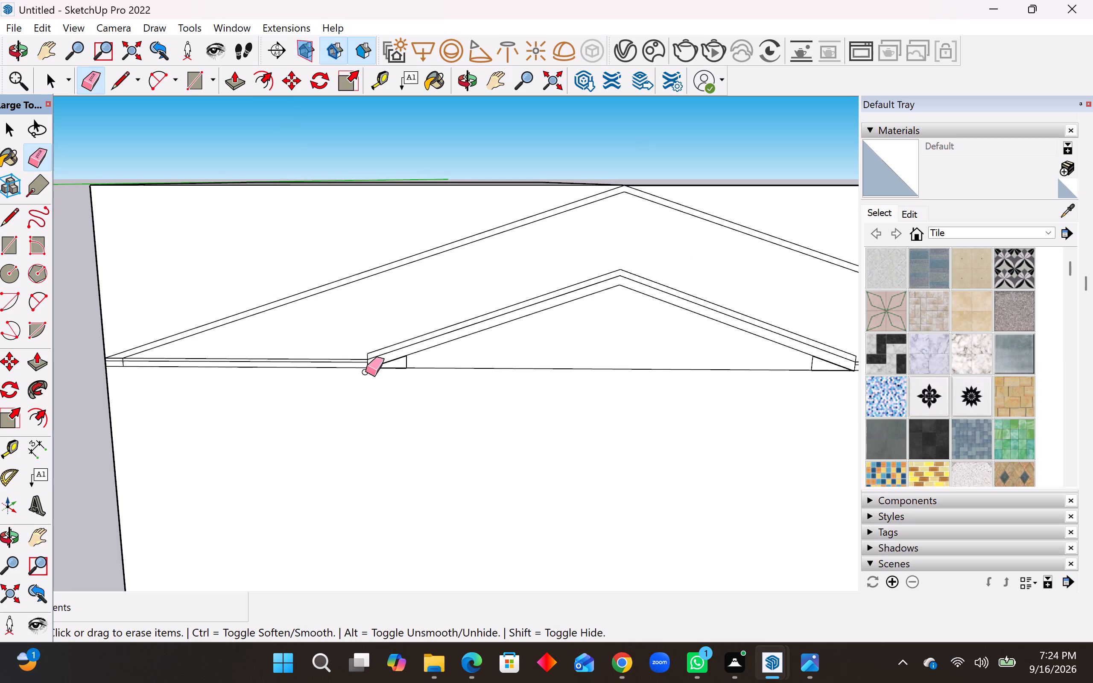
key("space")
Extrude the remaining triangular face above the large gable's roof slope 20' along the building to the front gable plane.
middle_click_drag(630, 345, 622, 409)
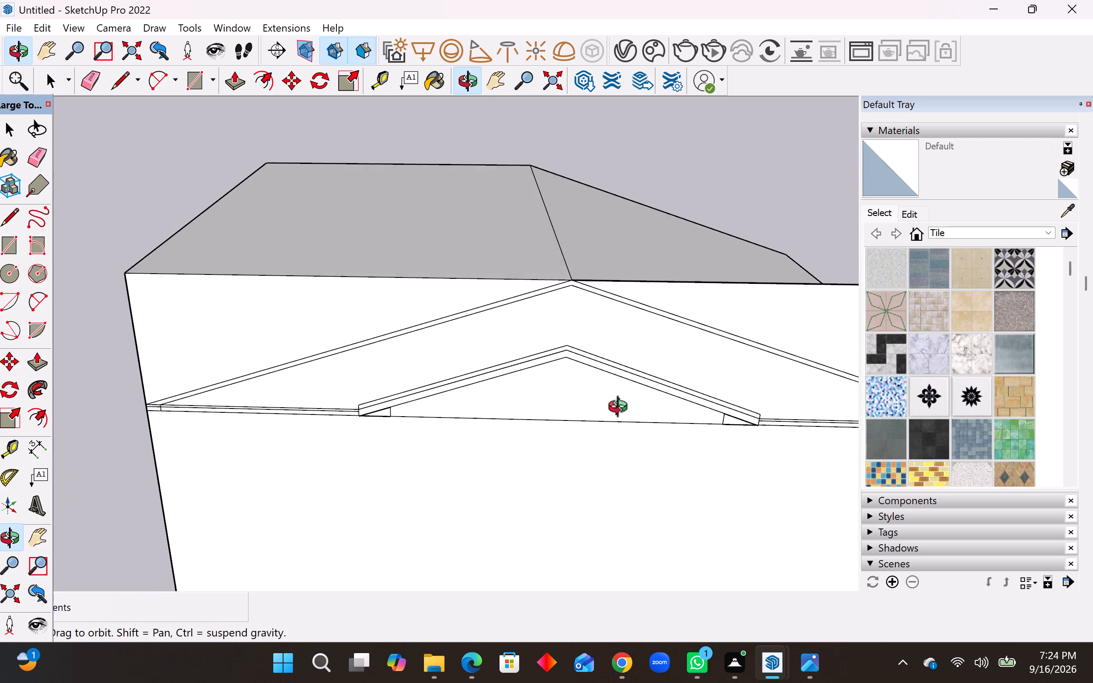
middle_click_drag(622, 409, 160, 440)
scroll(557, 327, "down", 4)
middle_click_drag(535, 412, 322, 407)
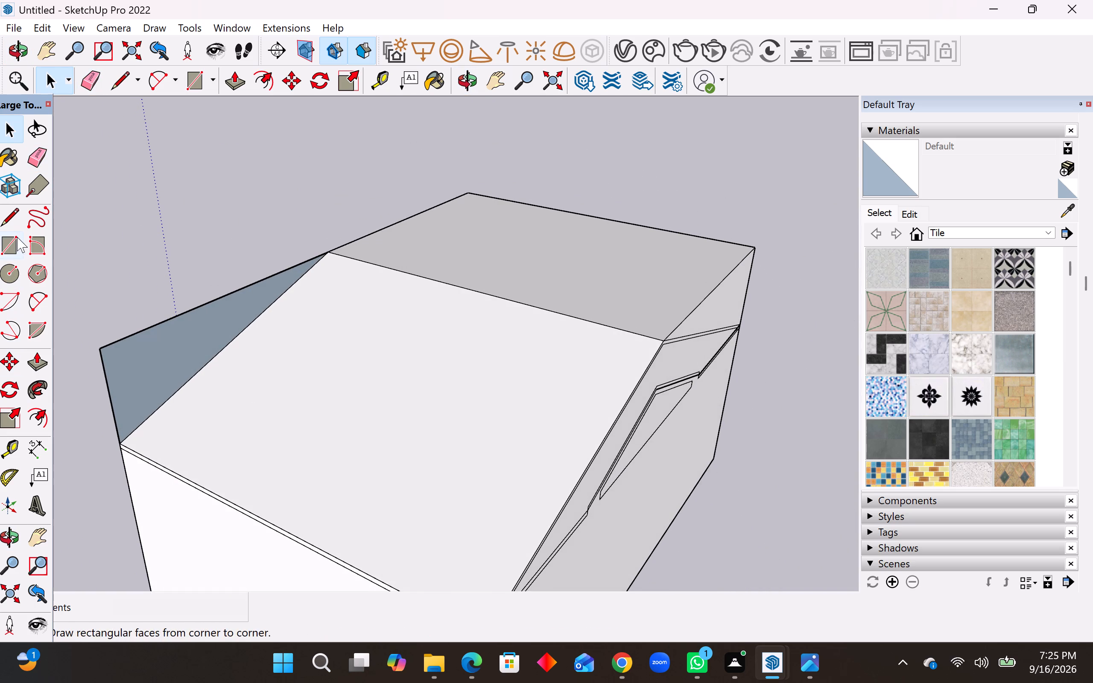
left_click(31, 358)
left_click(152, 380)
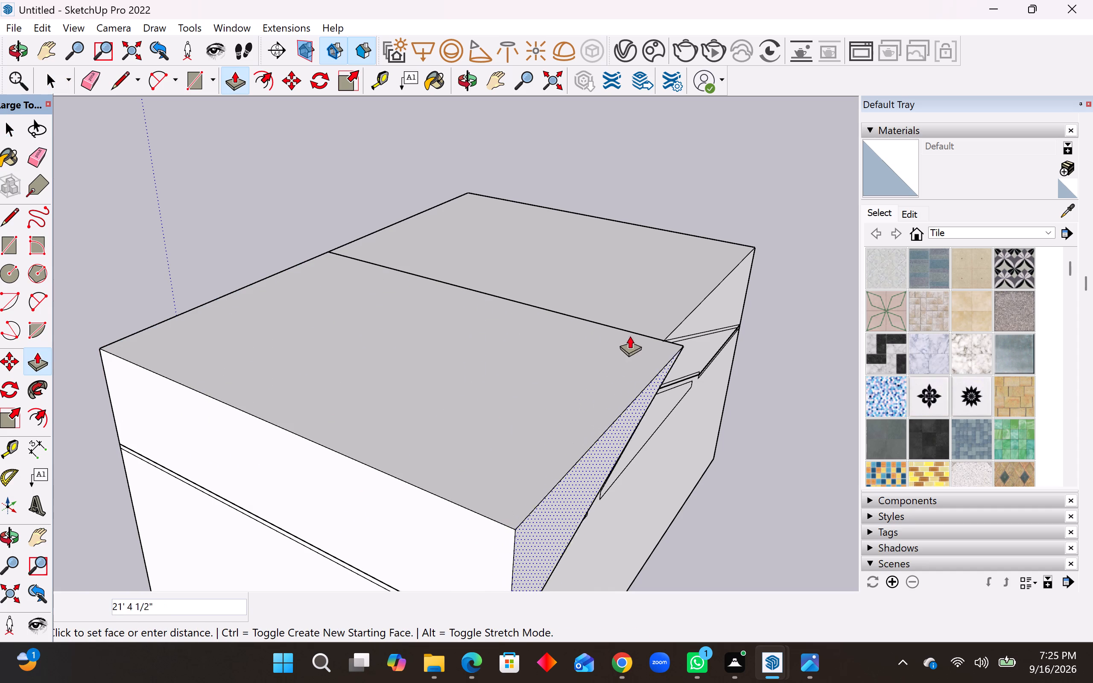
left_click(710, 306)
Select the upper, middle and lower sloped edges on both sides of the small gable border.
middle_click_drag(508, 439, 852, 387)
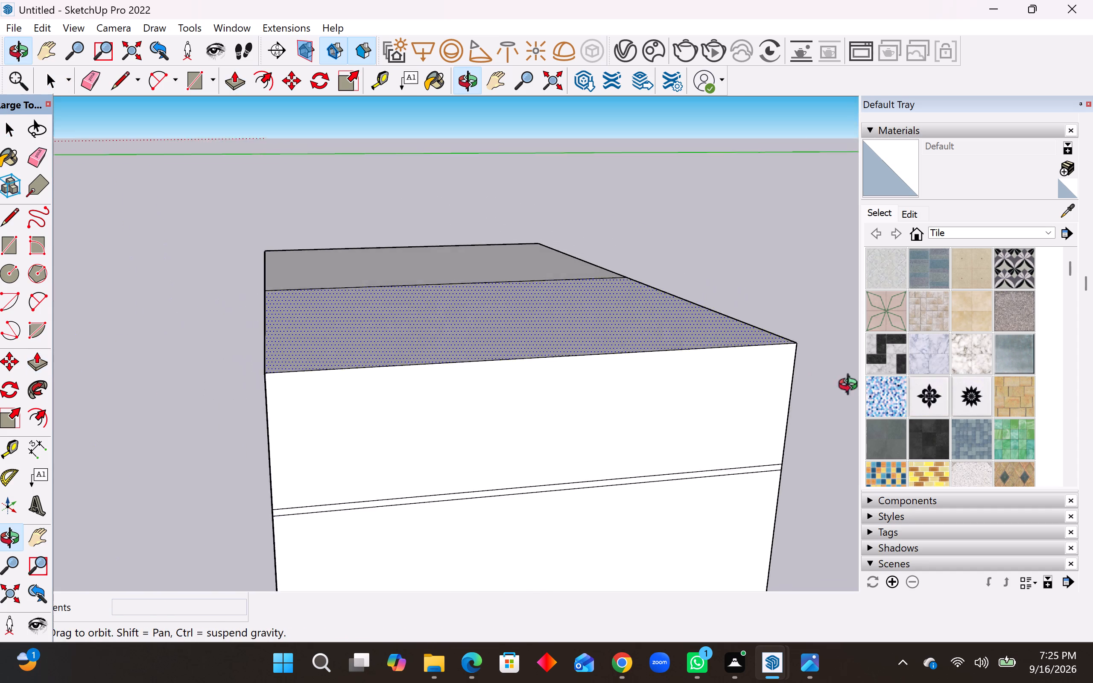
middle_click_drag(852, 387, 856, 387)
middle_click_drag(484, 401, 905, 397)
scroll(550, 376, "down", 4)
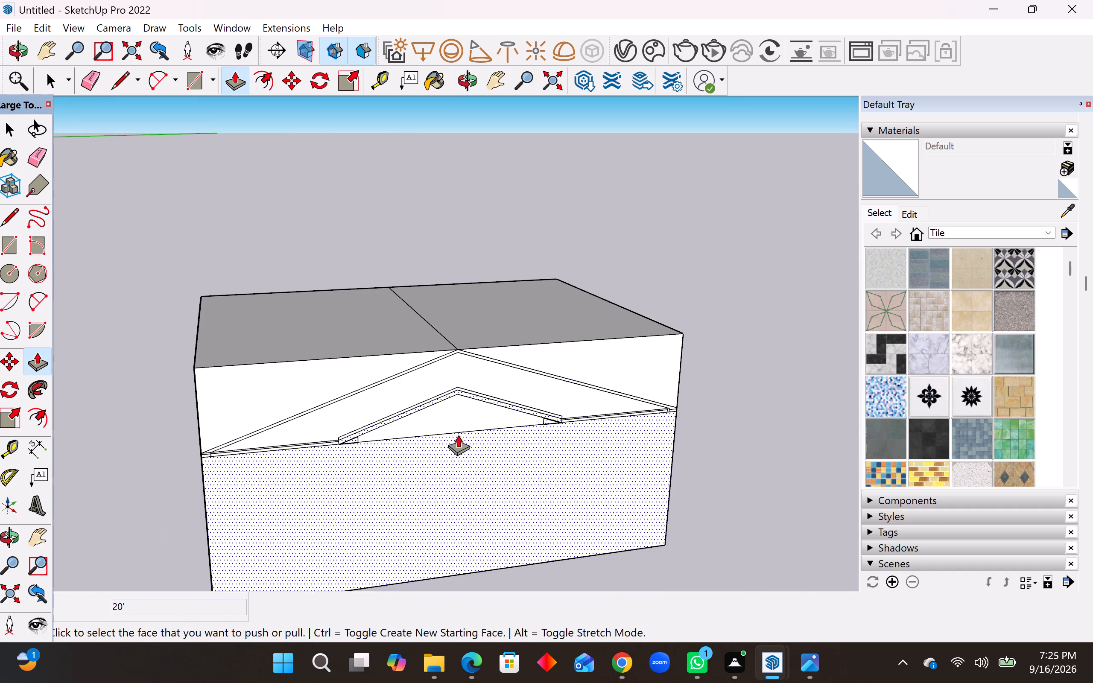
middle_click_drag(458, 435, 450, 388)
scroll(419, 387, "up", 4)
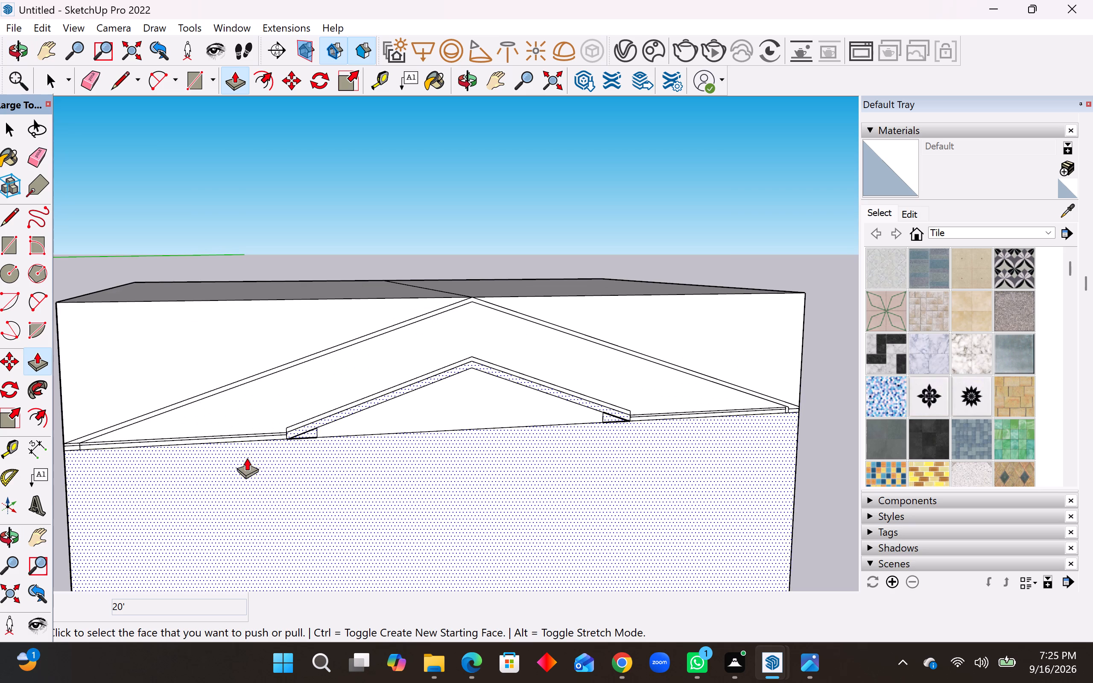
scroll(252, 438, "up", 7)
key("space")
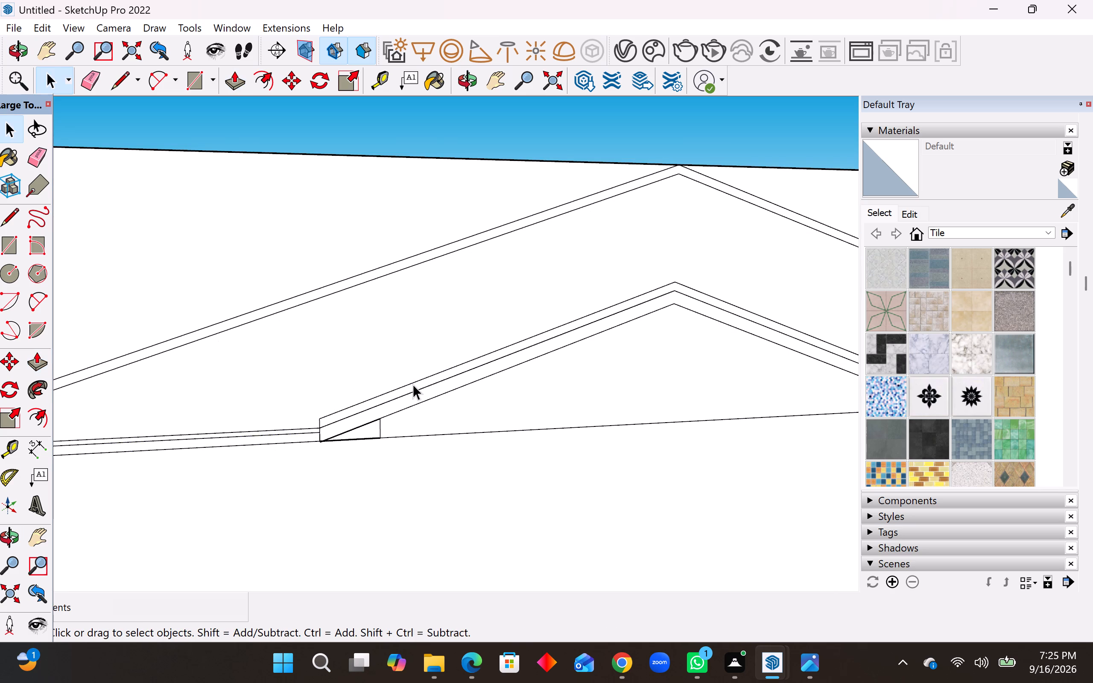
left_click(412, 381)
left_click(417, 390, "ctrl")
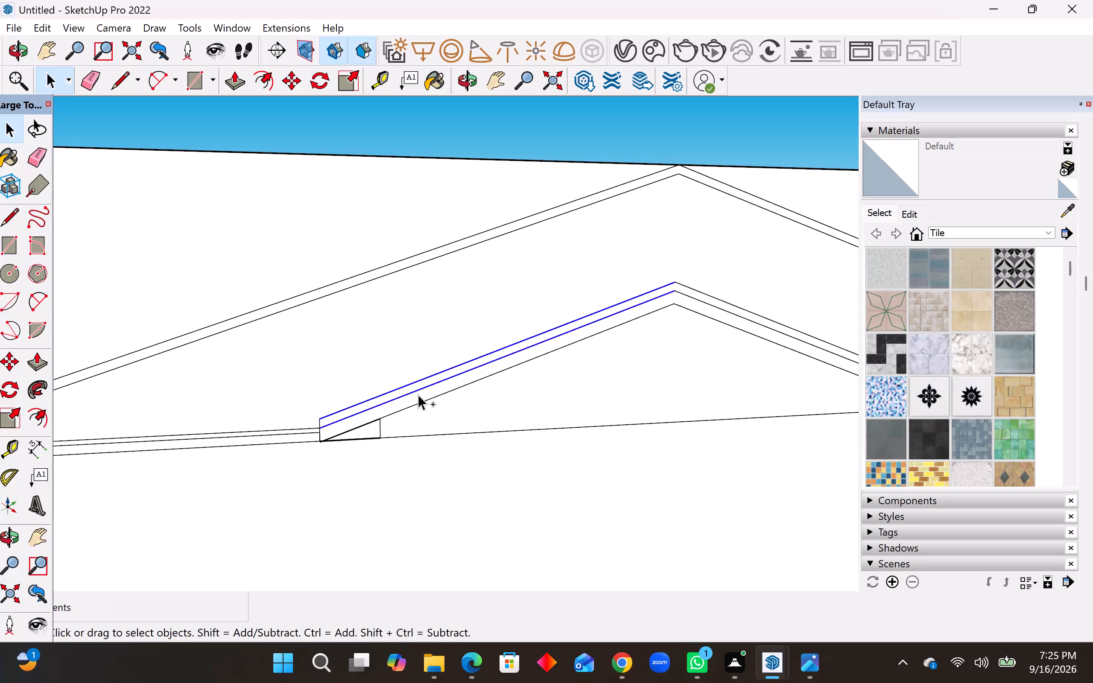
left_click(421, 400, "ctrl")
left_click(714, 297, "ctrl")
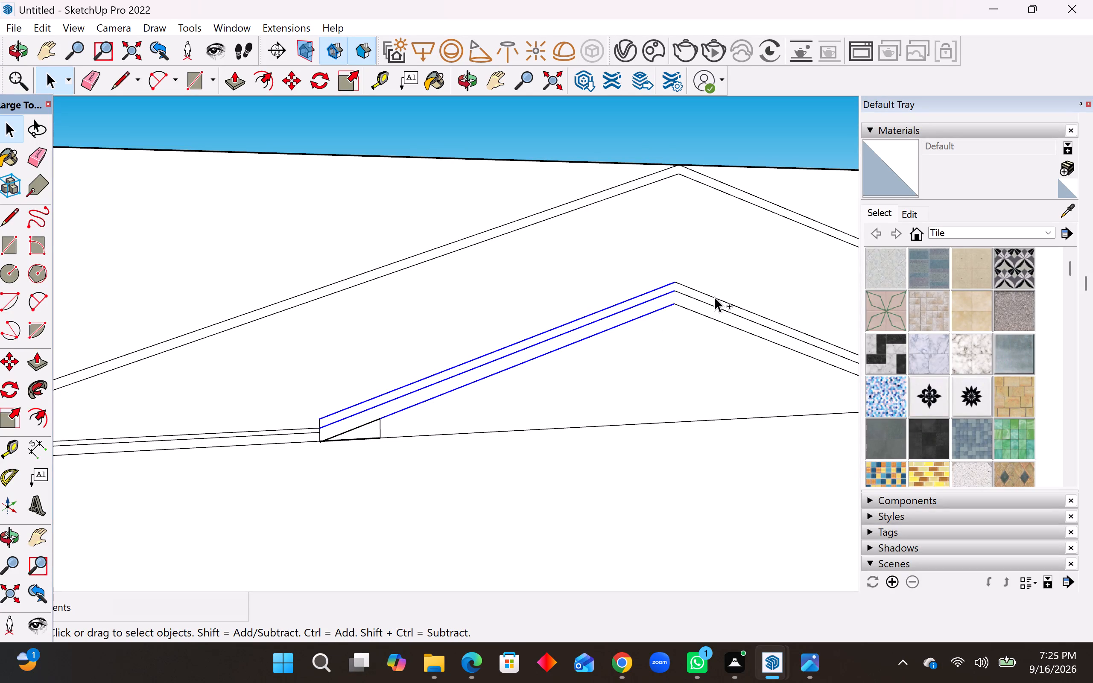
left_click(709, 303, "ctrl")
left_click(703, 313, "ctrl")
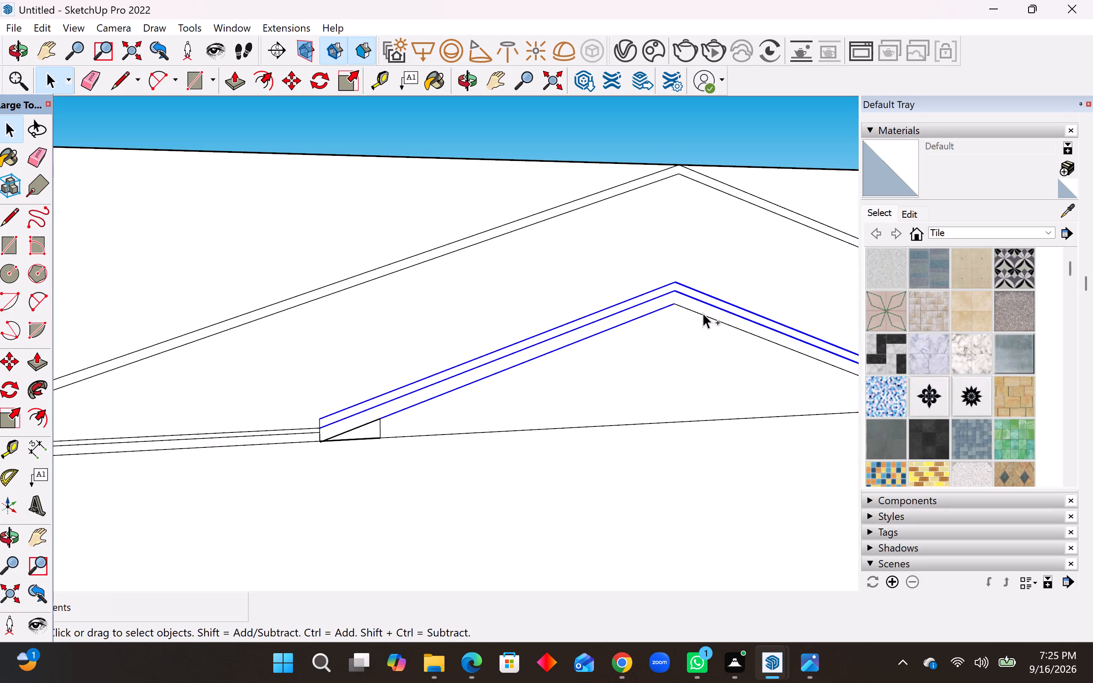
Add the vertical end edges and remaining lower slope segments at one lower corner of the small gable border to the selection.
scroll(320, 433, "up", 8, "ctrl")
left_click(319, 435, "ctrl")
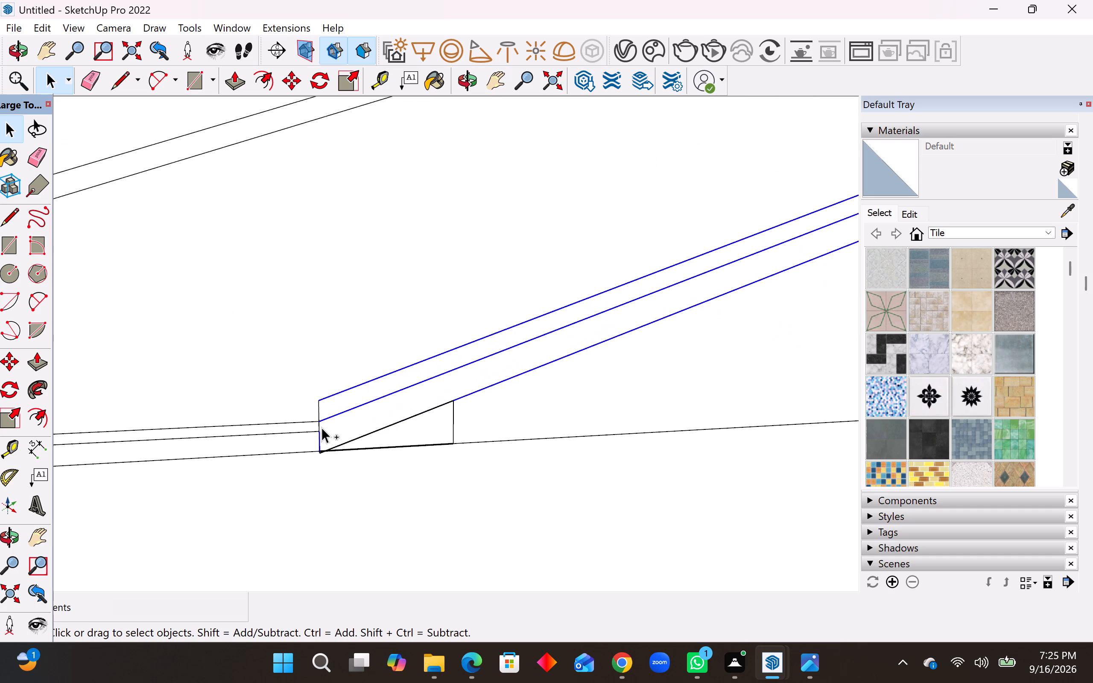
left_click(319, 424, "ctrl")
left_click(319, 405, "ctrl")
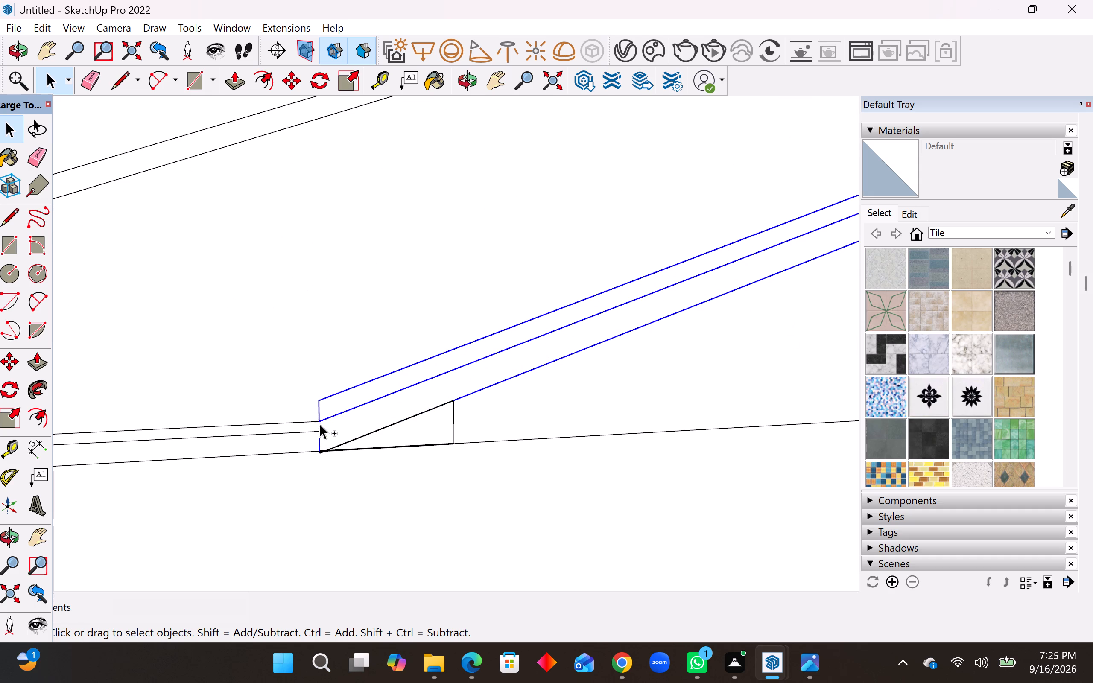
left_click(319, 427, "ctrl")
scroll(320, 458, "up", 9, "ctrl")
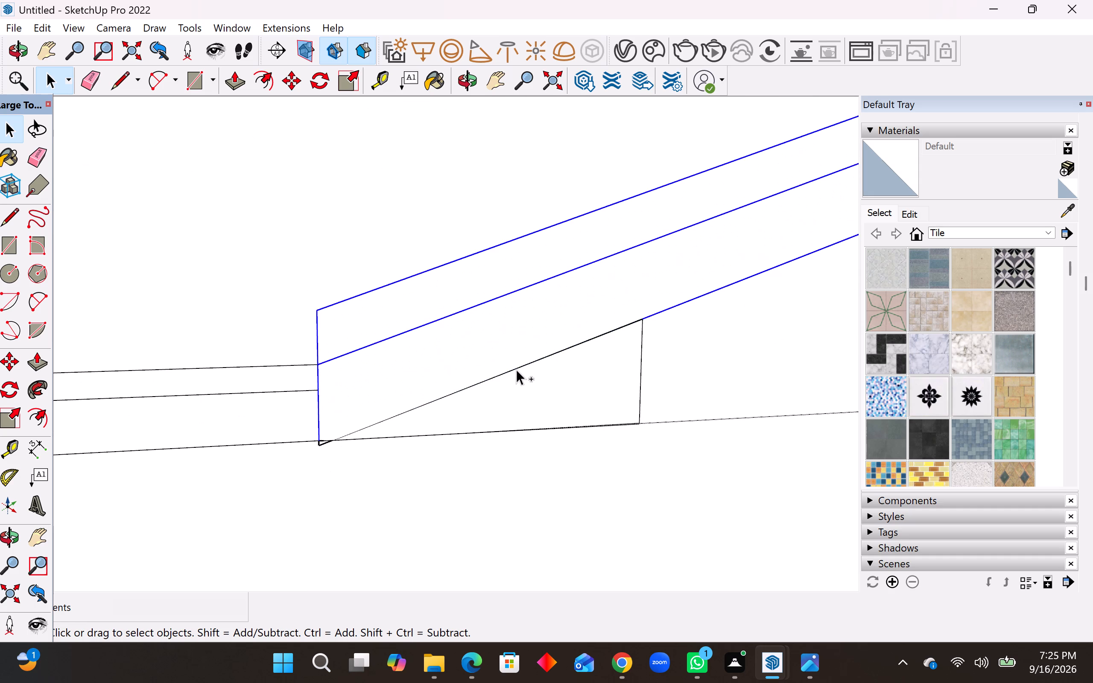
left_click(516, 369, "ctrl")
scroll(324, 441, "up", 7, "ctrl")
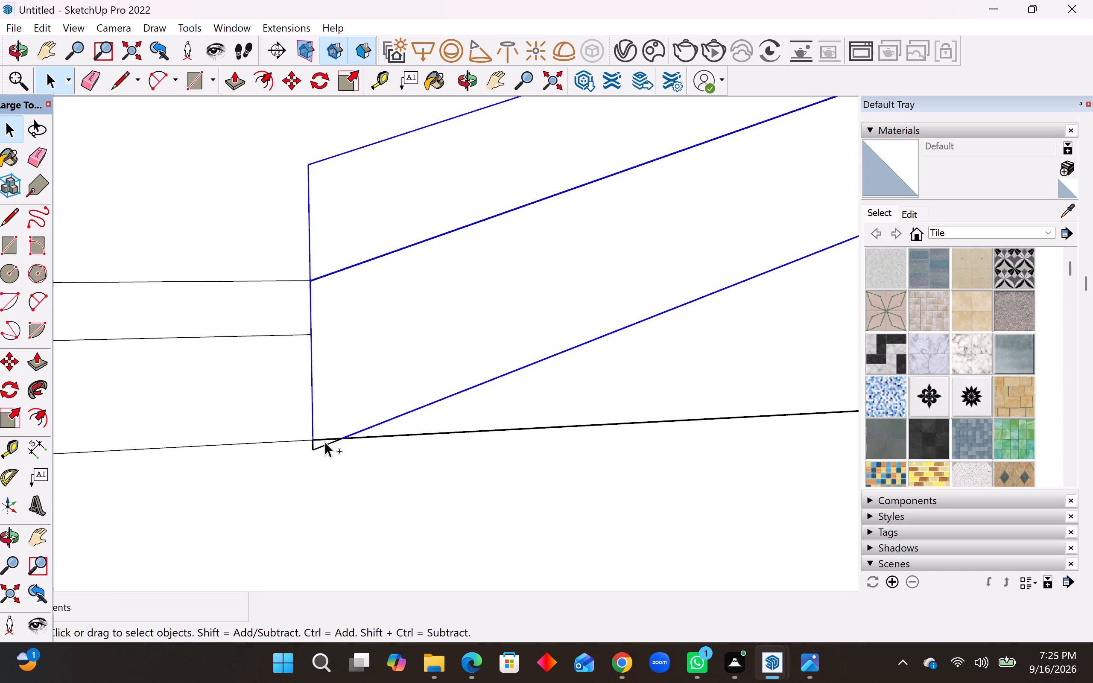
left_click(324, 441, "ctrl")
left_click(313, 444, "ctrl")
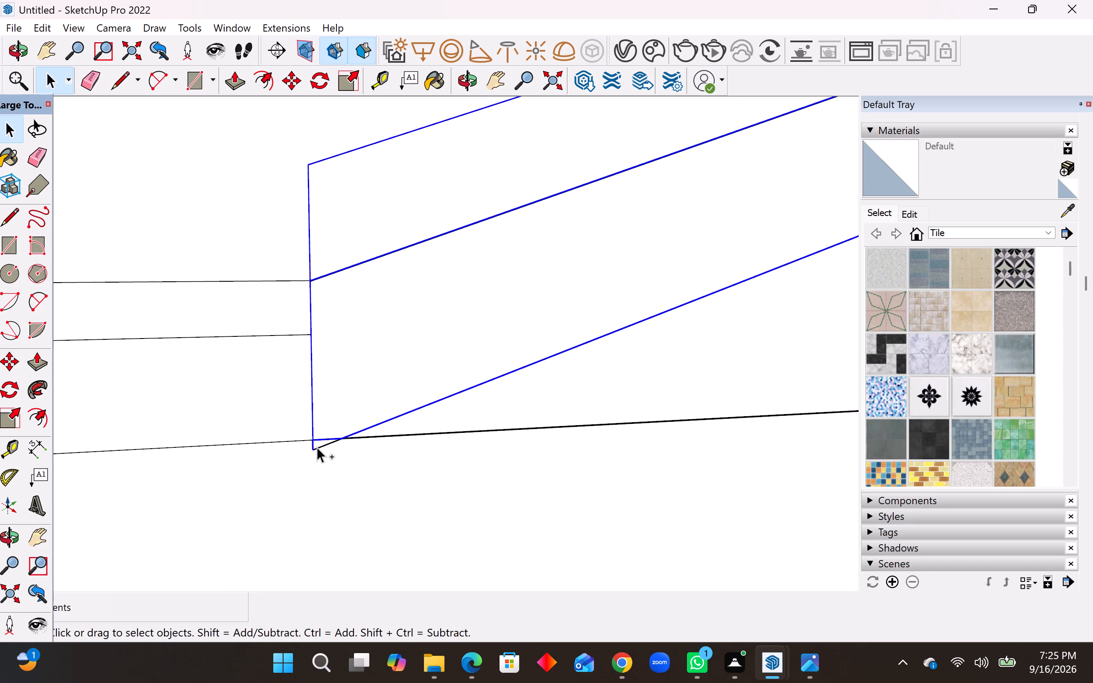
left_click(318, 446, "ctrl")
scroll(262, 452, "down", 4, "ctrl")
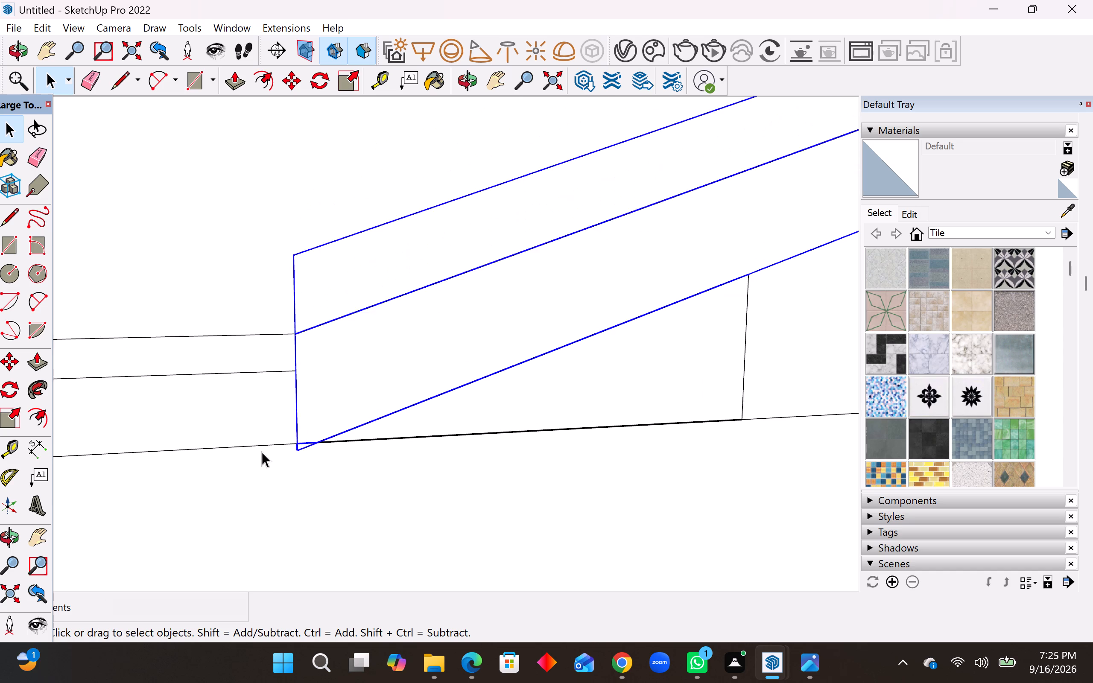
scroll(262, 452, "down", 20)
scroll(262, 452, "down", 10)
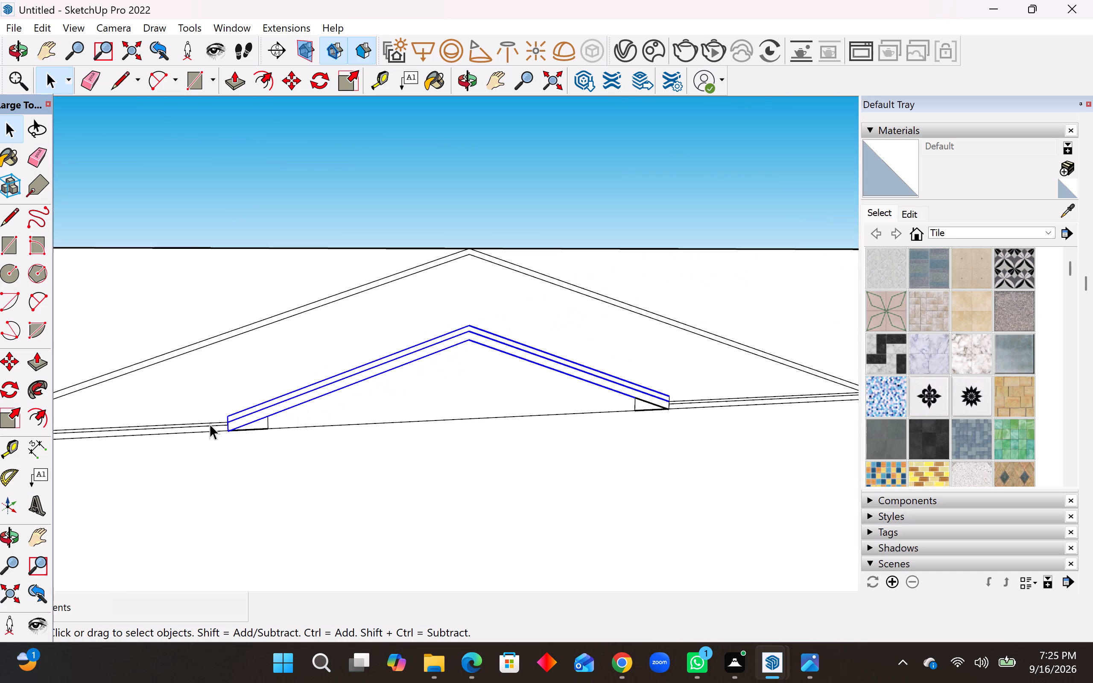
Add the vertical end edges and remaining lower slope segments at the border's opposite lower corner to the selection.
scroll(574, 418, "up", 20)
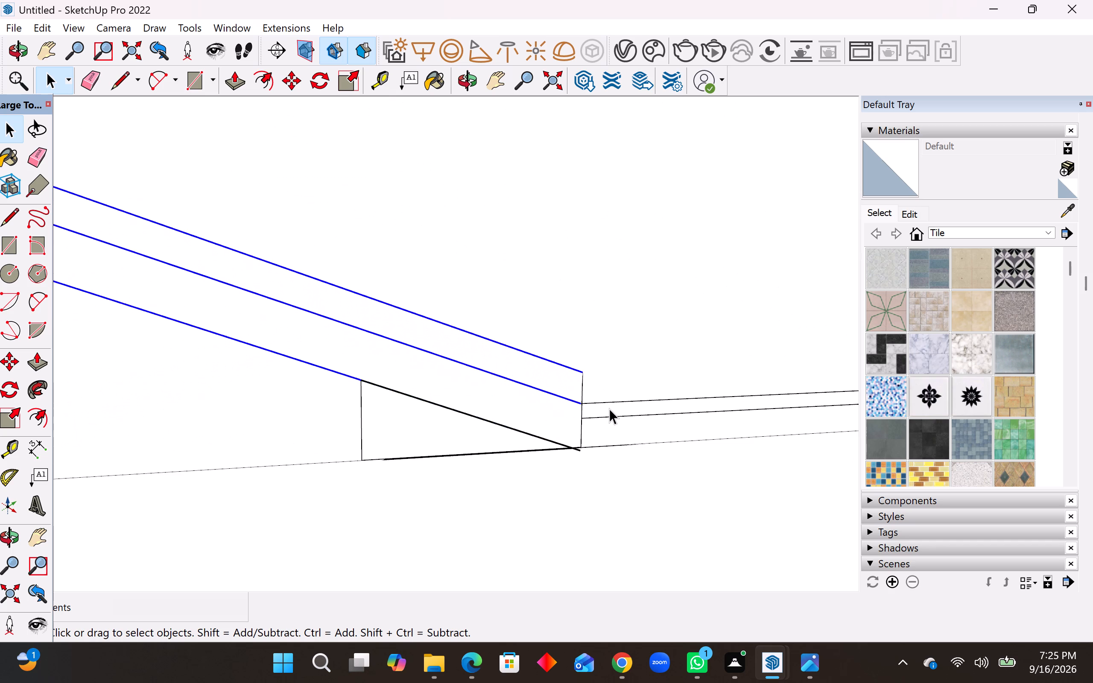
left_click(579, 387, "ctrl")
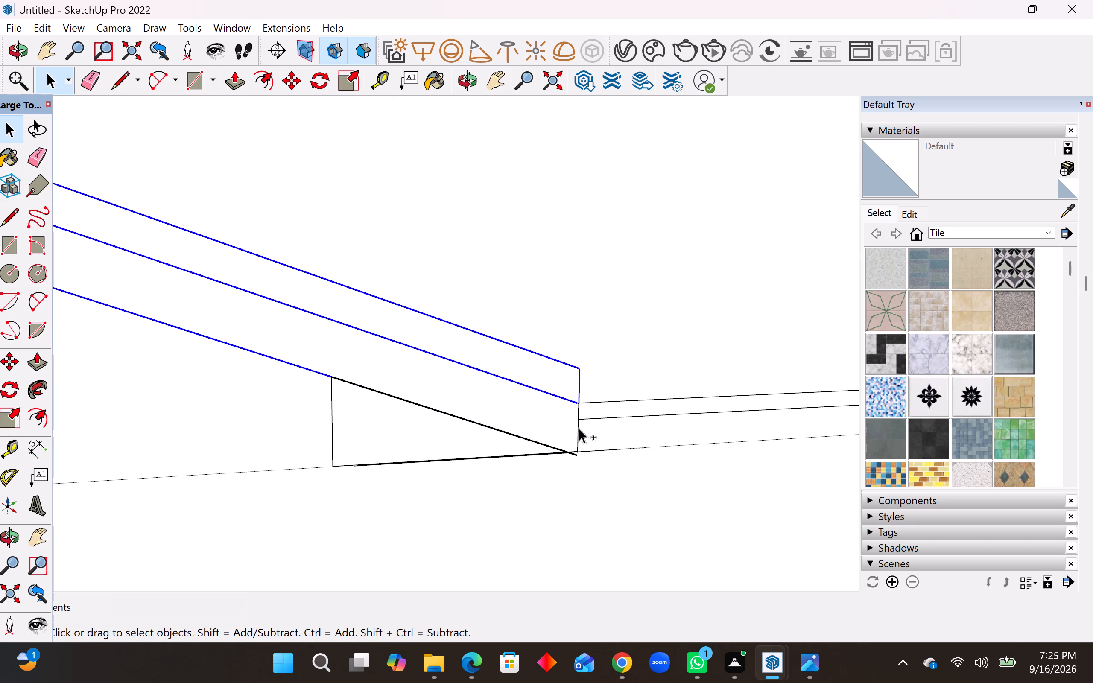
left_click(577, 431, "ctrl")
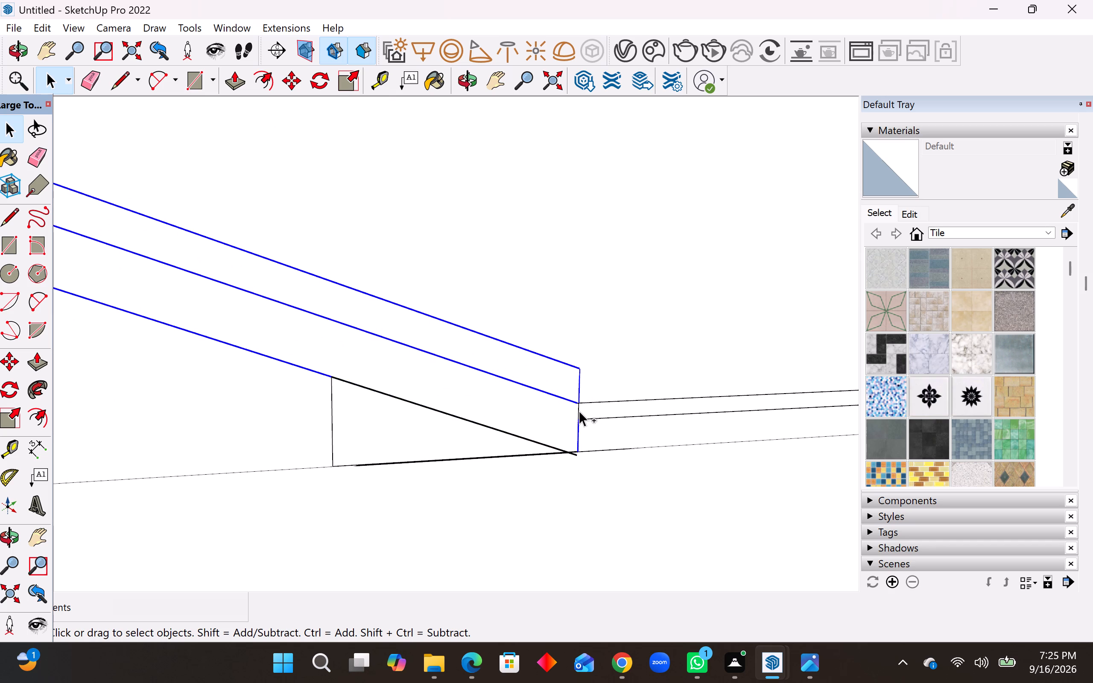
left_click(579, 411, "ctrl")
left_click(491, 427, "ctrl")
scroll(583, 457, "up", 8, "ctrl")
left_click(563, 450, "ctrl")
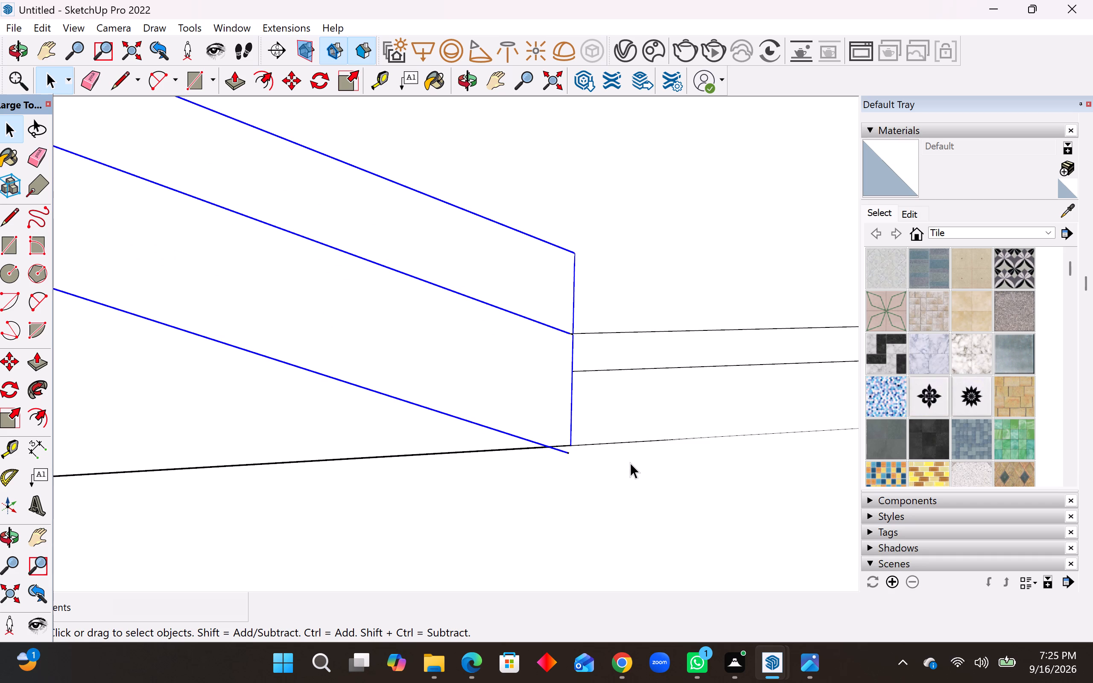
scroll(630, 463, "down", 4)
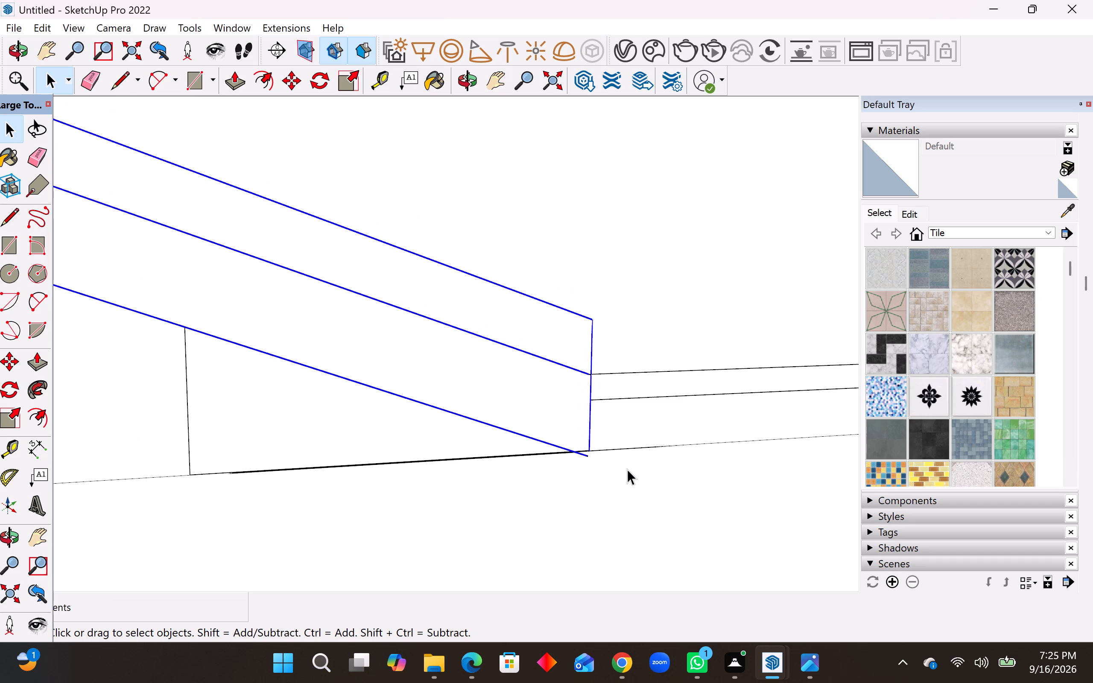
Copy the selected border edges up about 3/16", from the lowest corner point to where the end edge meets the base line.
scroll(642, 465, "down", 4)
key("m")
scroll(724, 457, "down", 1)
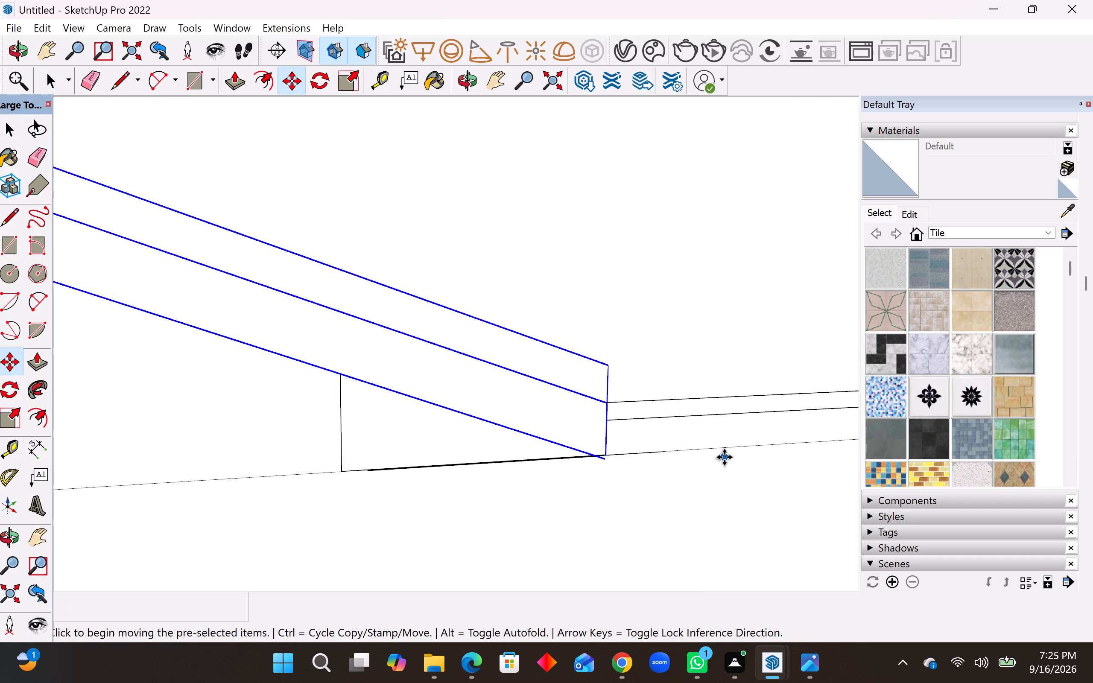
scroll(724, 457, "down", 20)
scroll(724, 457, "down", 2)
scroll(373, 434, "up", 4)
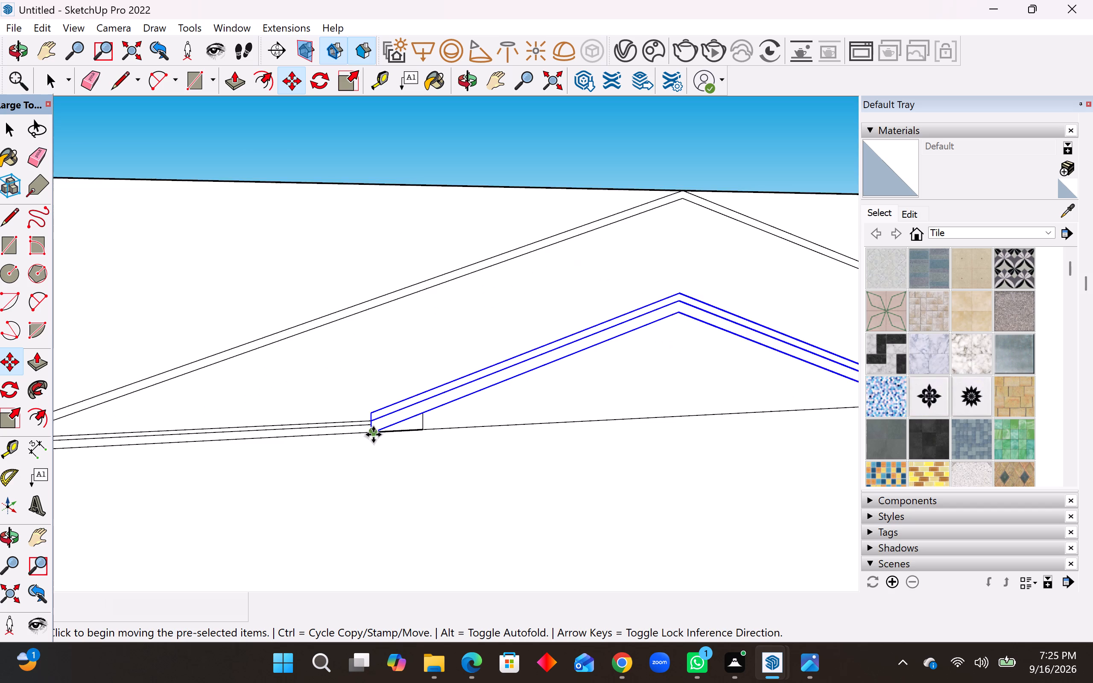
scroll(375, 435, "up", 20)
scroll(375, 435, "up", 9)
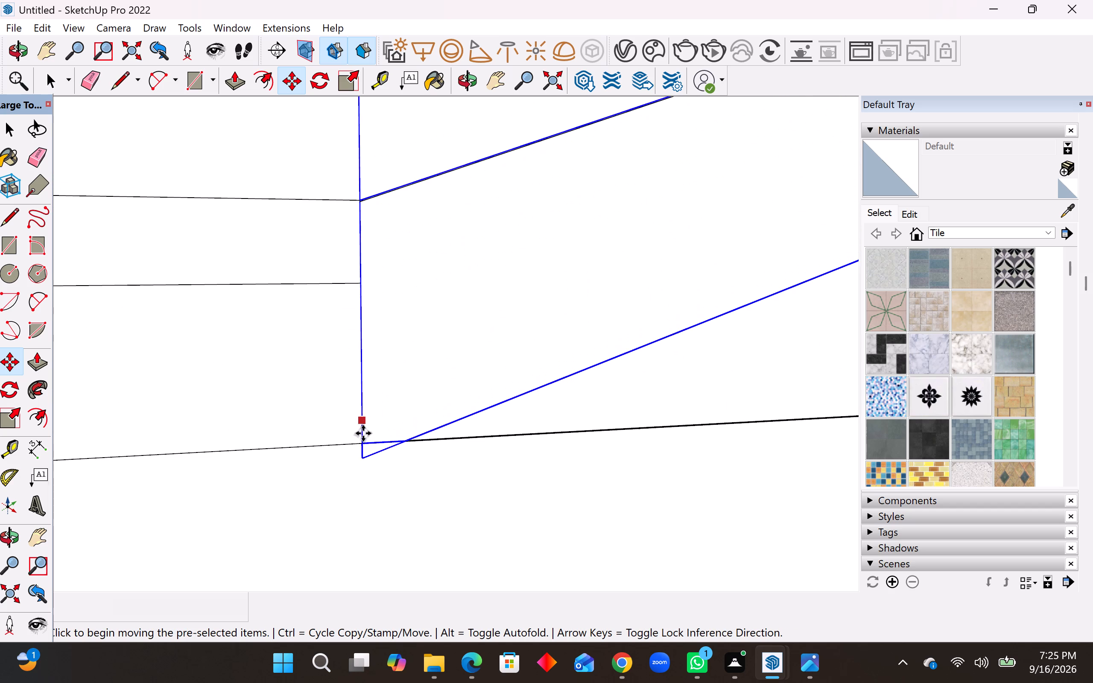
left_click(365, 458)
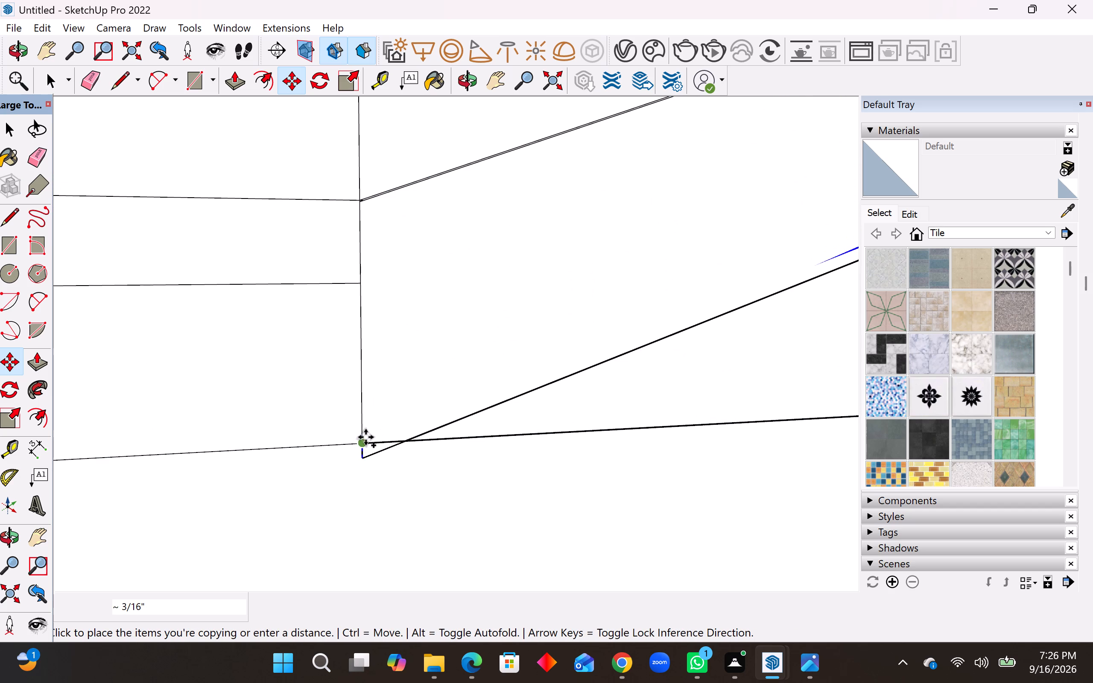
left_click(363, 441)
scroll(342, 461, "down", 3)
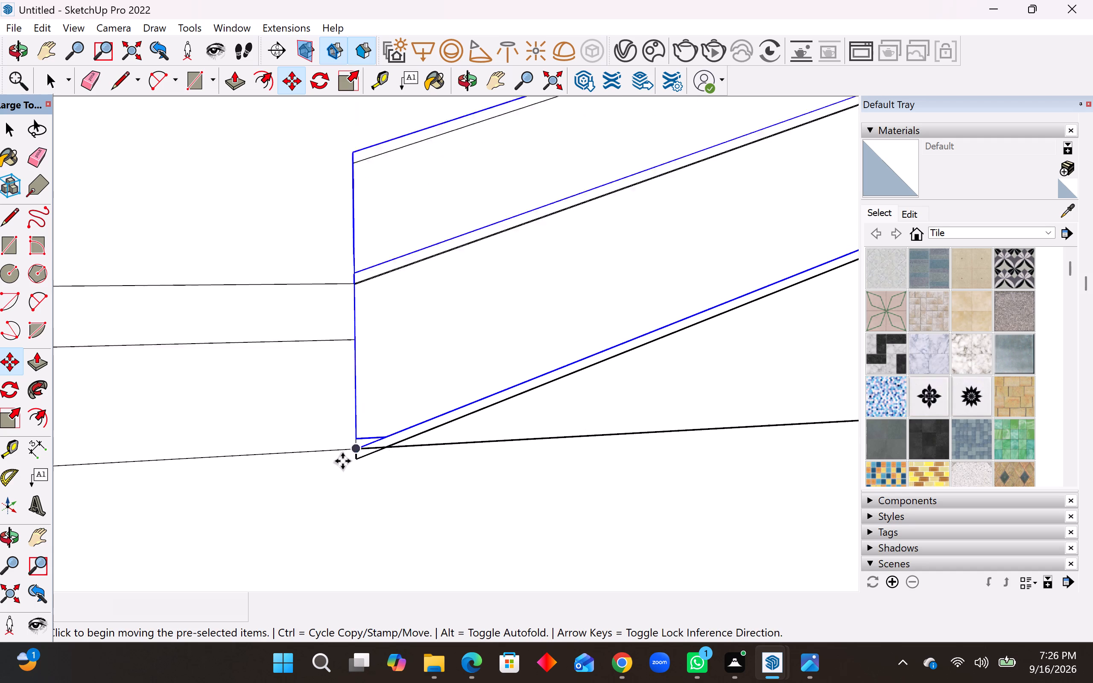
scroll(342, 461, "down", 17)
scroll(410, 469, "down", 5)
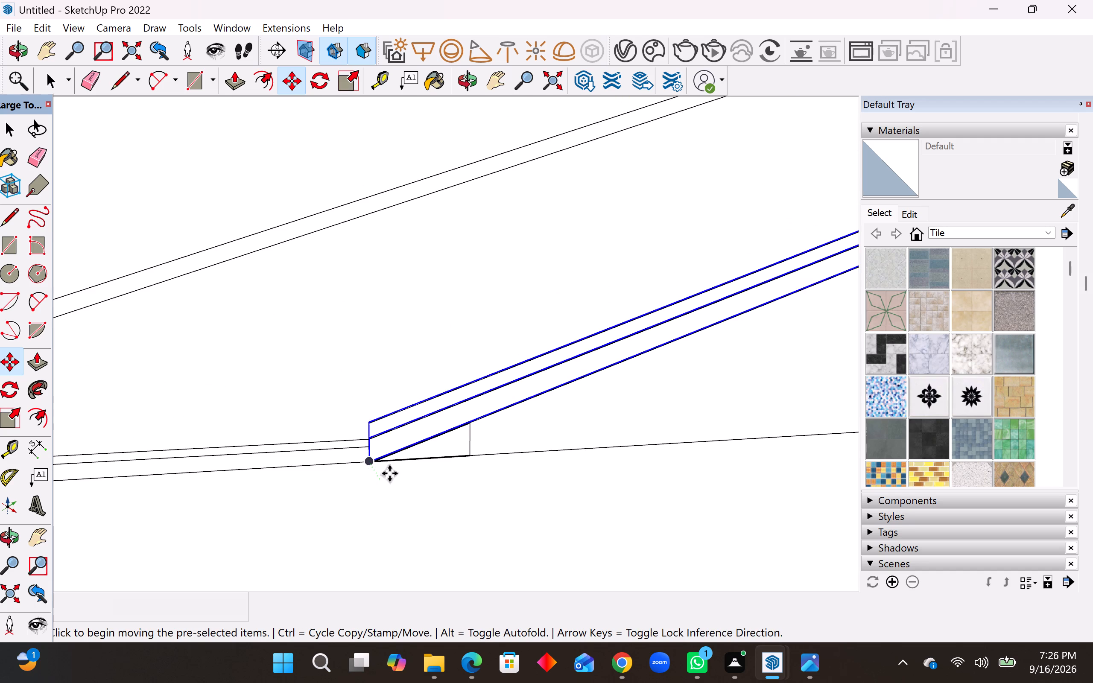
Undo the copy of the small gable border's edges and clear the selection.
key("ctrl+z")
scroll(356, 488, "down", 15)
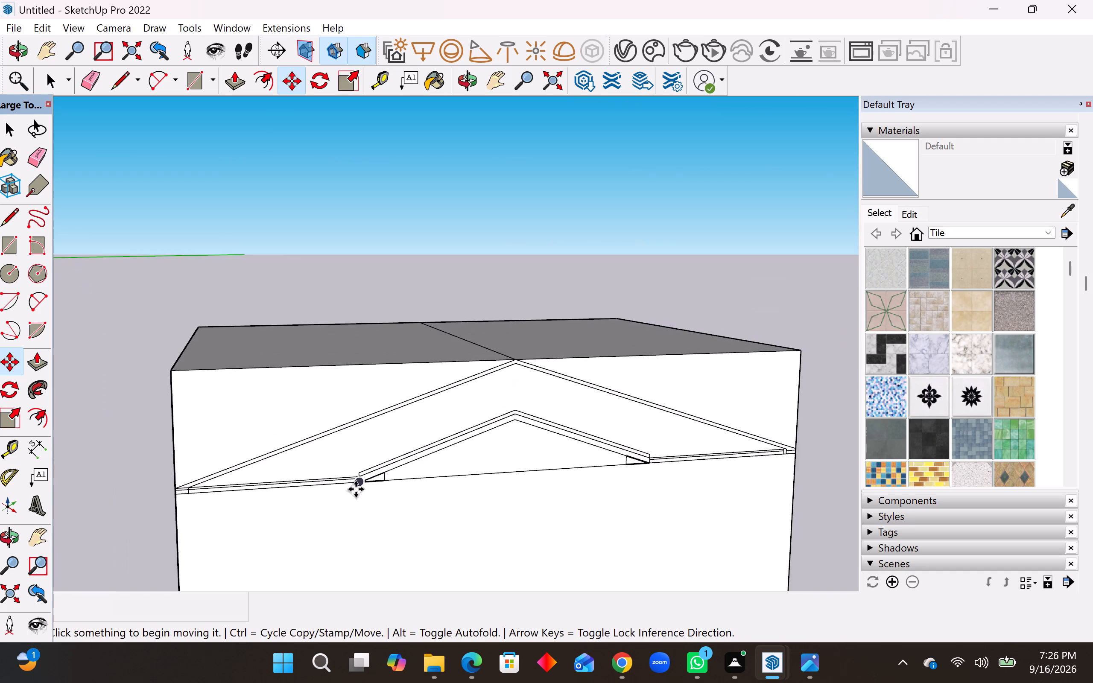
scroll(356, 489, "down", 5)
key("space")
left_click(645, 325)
Examine how the end edge, lower sloped edge and base line meet at the small gable border's opposite lower corner.
middle_click_drag(567, 484, 565, 483)
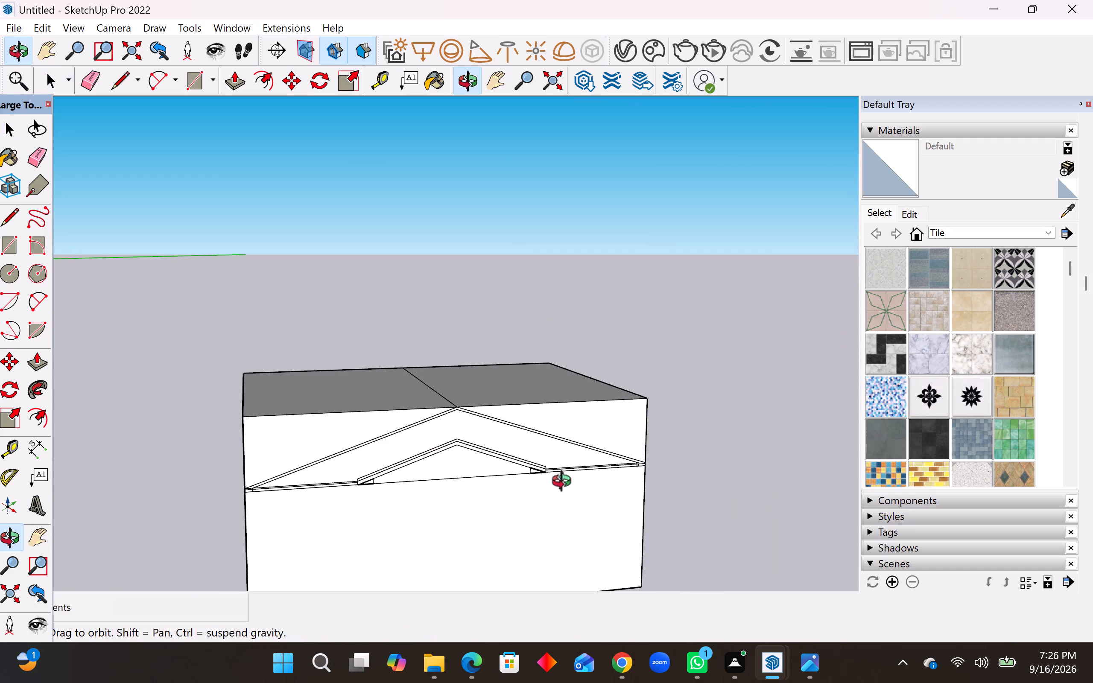
middle_click_drag(565, 483, 552, 407)
scroll(503, 456, "up", 5)
scroll(538, 447, "up", 12)
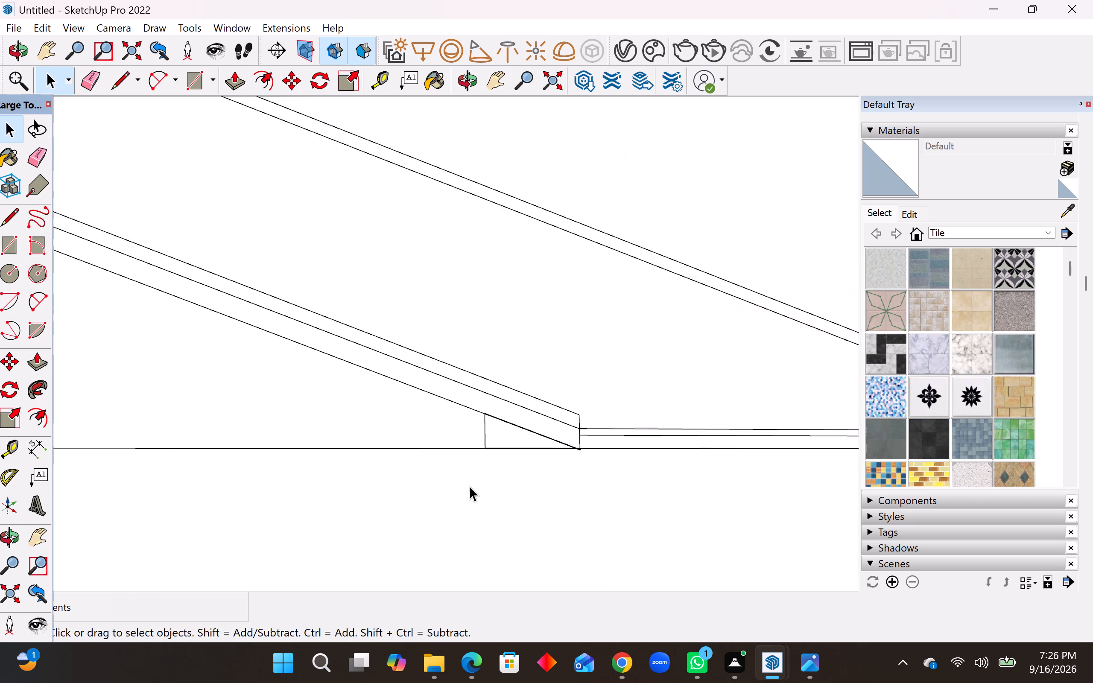
scroll(469, 486, "up", 1)
scroll(631, 447, "up", 4)
scroll(538, 460, "up", 4)
scroll(603, 444, "up", 3)
scroll(603, 444, "down", 10)
scroll(577, 436, "up", 7)
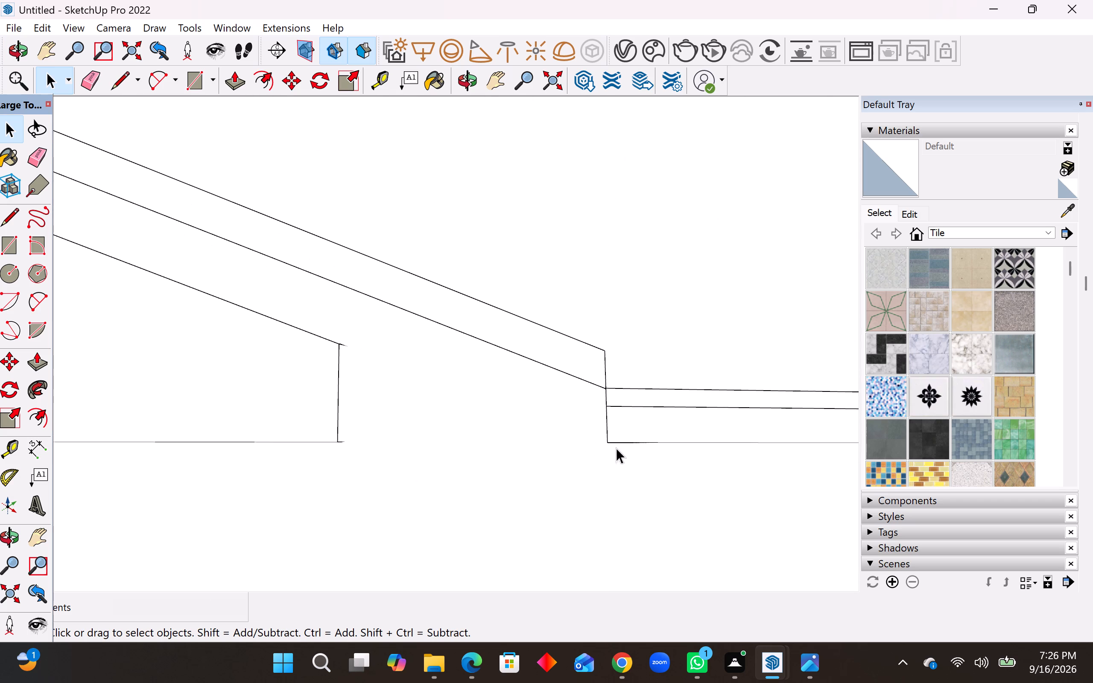
scroll(636, 465, "down", 1)
middle_click_drag(636, 467, 640, 499)
middle_click_drag(611, 439, 583, 423)
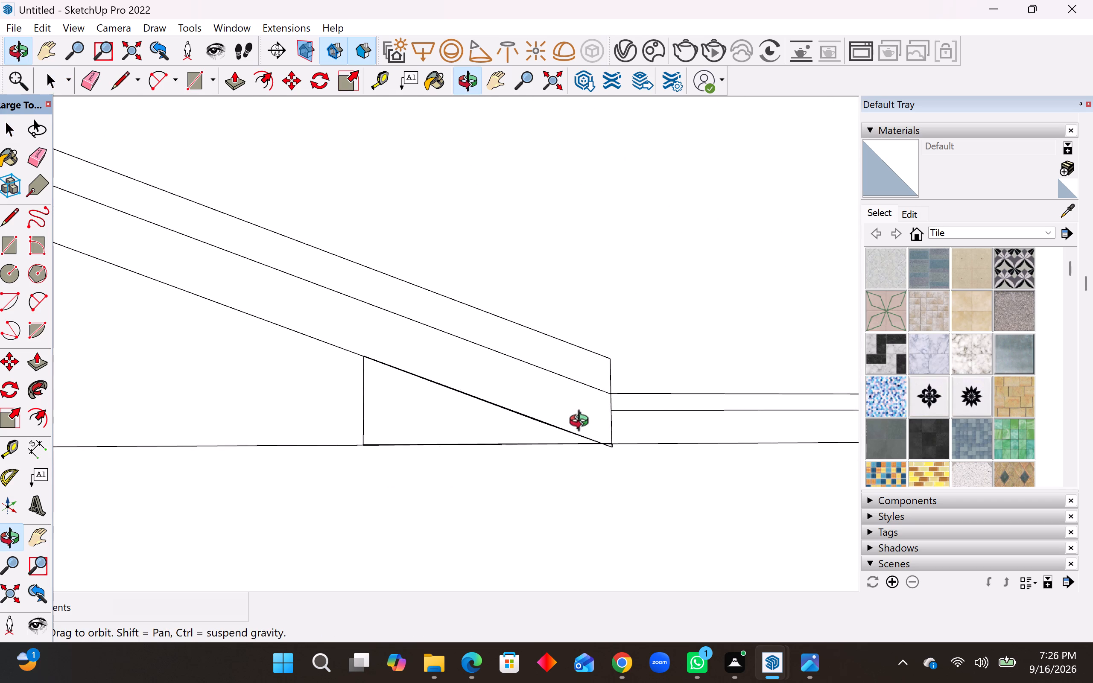
middle_click_drag(583, 423, 581, 422)
scroll(632, 444, "up", 13)
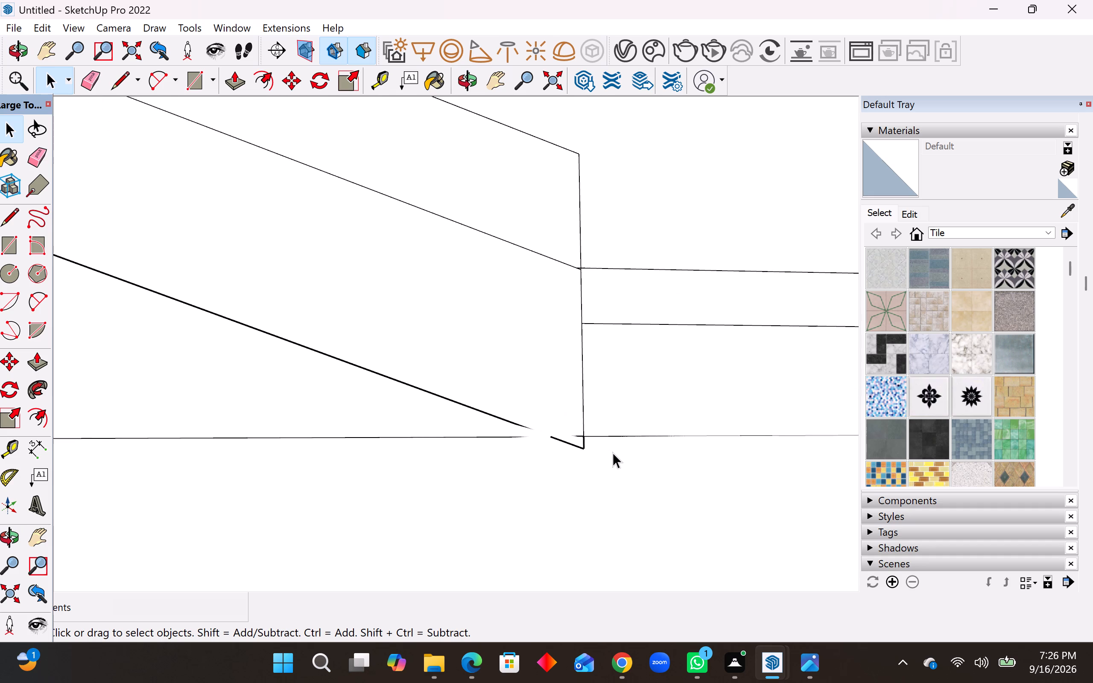
scroll(600, 448, "up", 12)
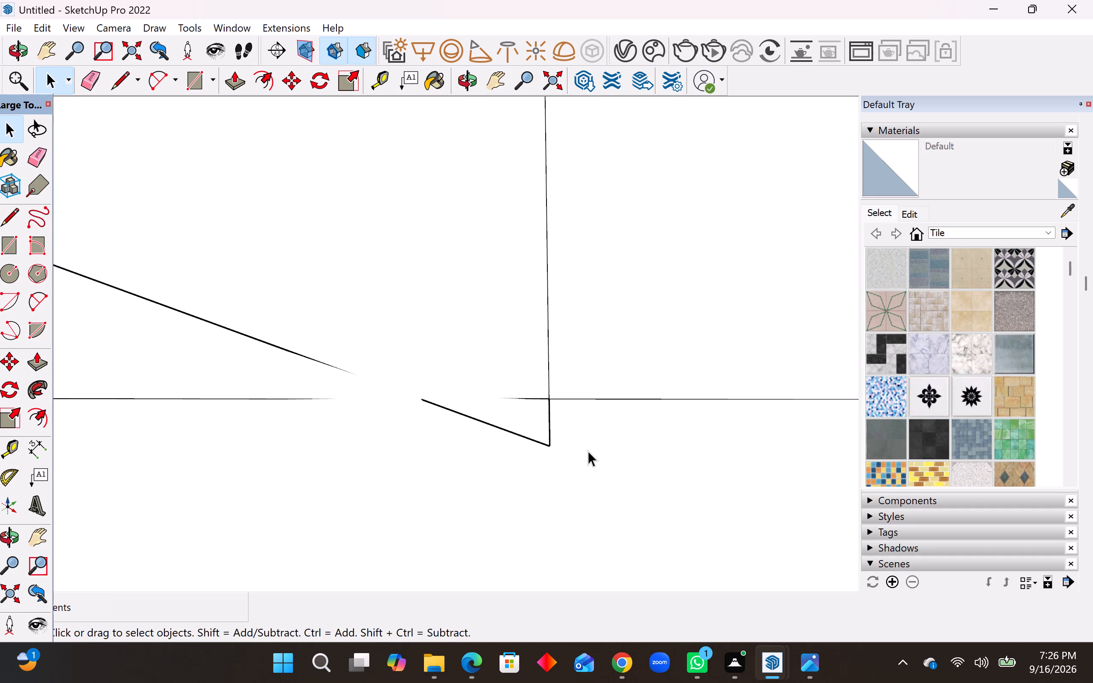
scroll(534, 447, "up", 14)
scroll(548, 441, "down", 7)
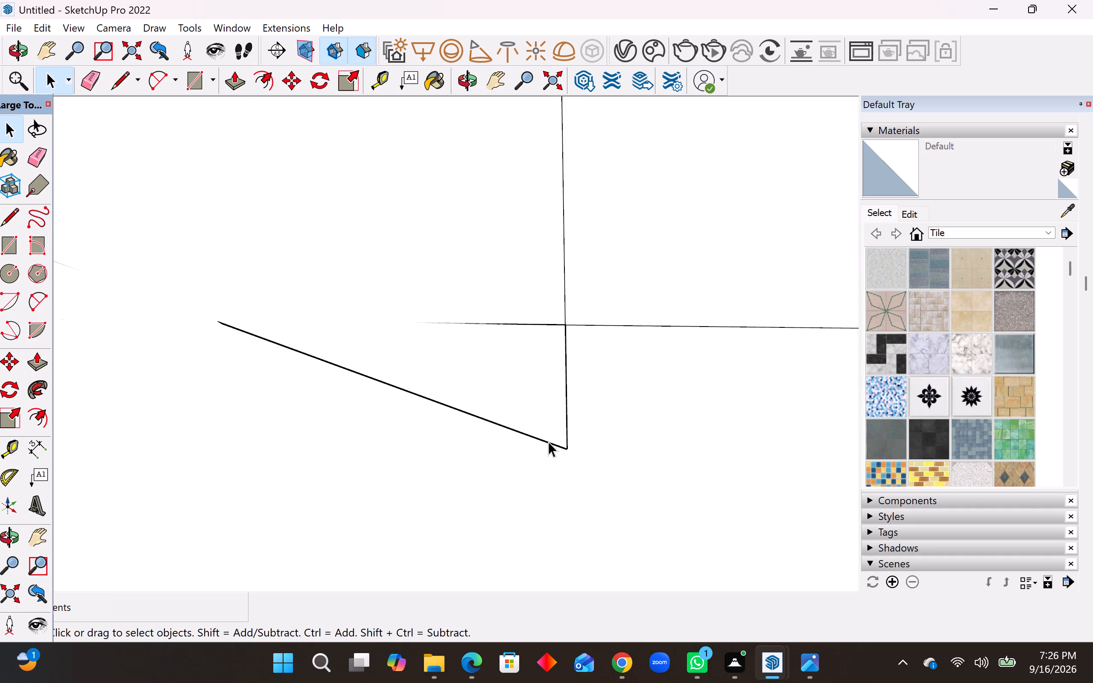
Erase the edges of the leftover block standing above the large gable's left roof slope, including the stray rear lines.
scroll(548, 441, "down", 3)
key("space")
scroll(575, 476, "down", 20)
scroll(575, 476, "down", 1)
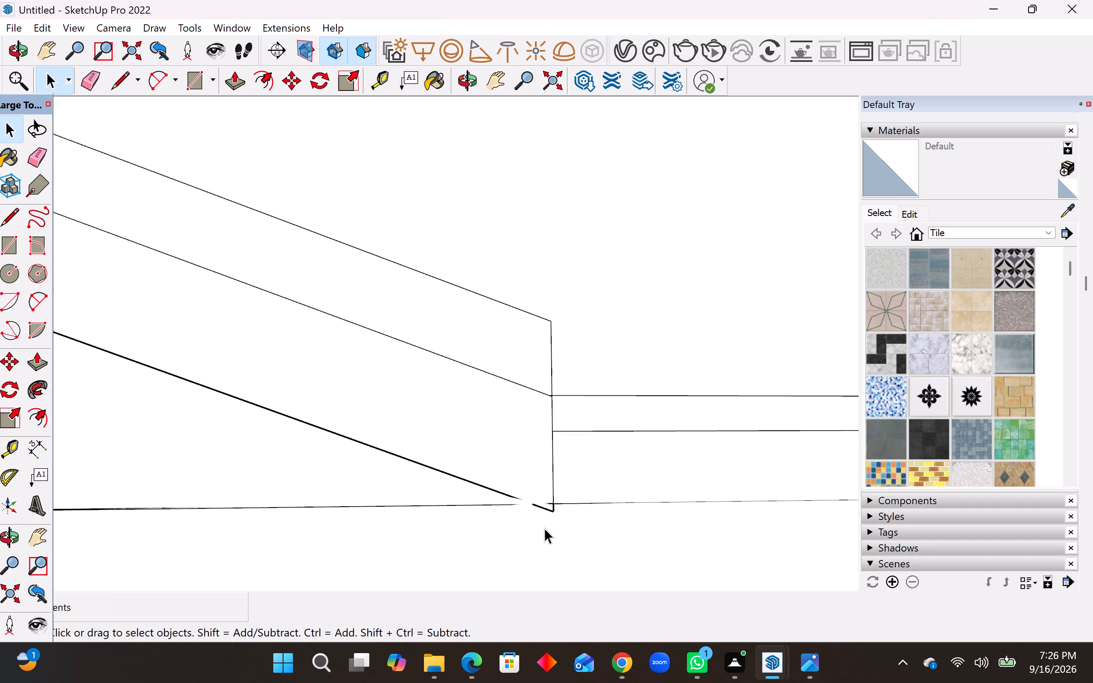
scroll(544, 528, "down", 20)
scroll(544, 528, "down", 15)
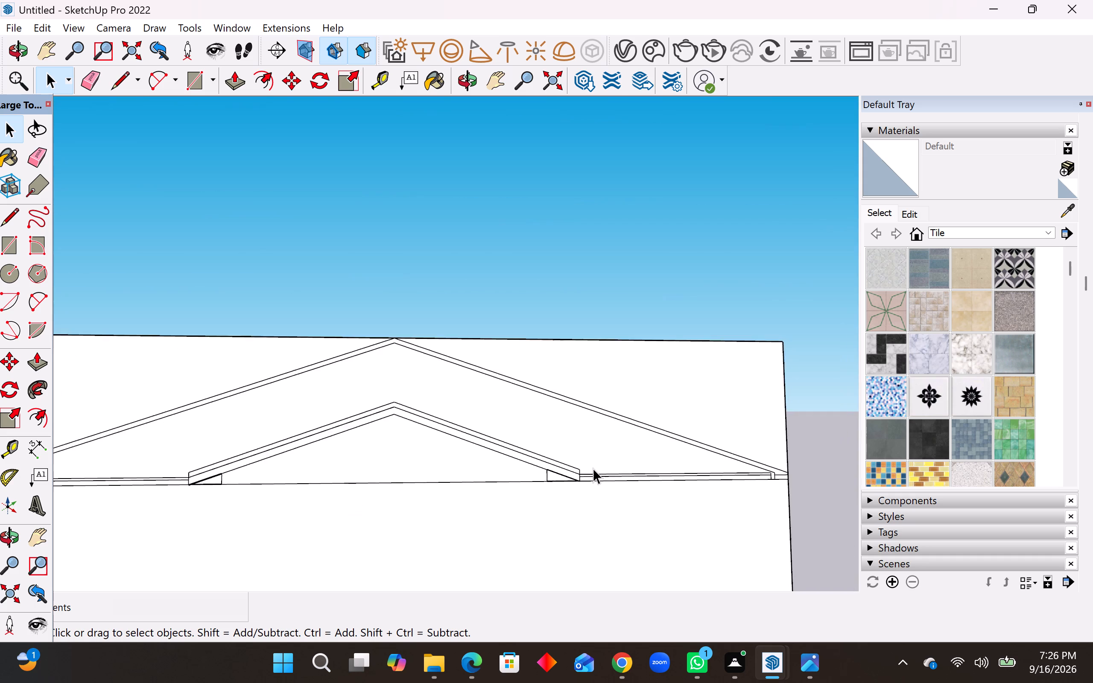
scroll(593, 468, "down", 4)
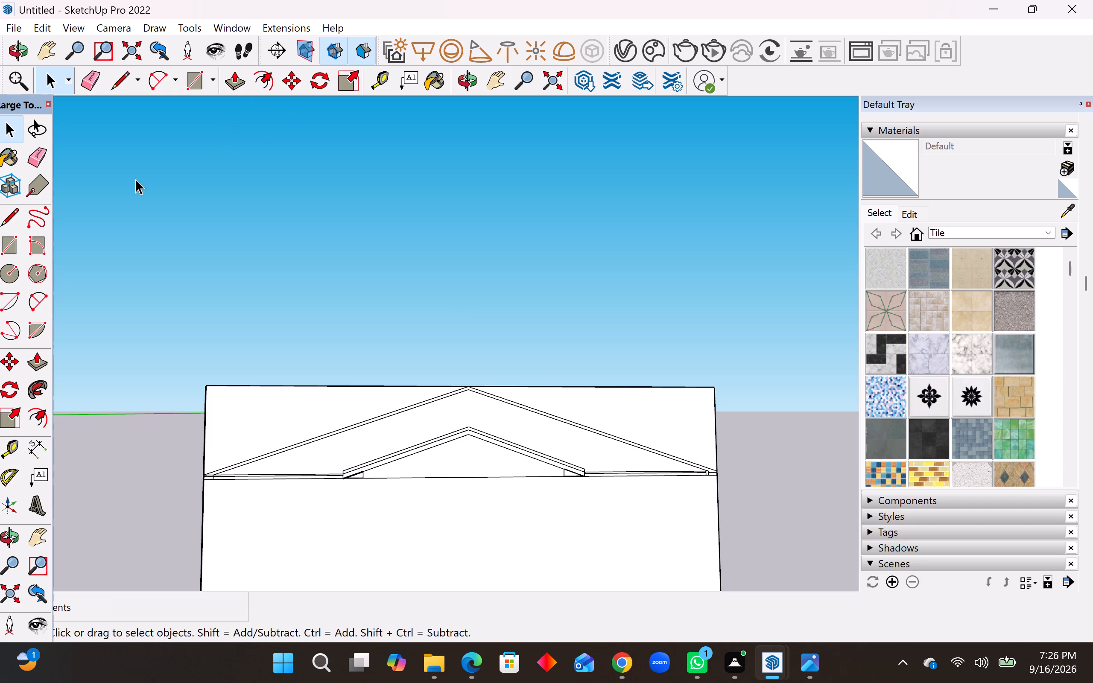
left_click(39, 158)
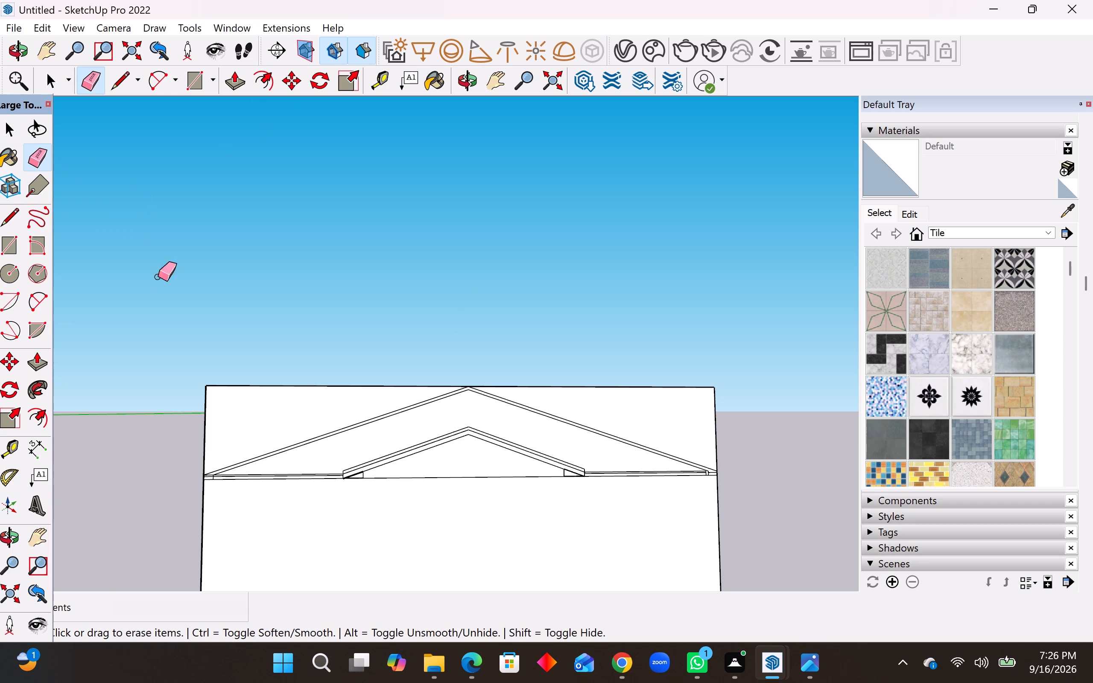
left_click(239, 387)
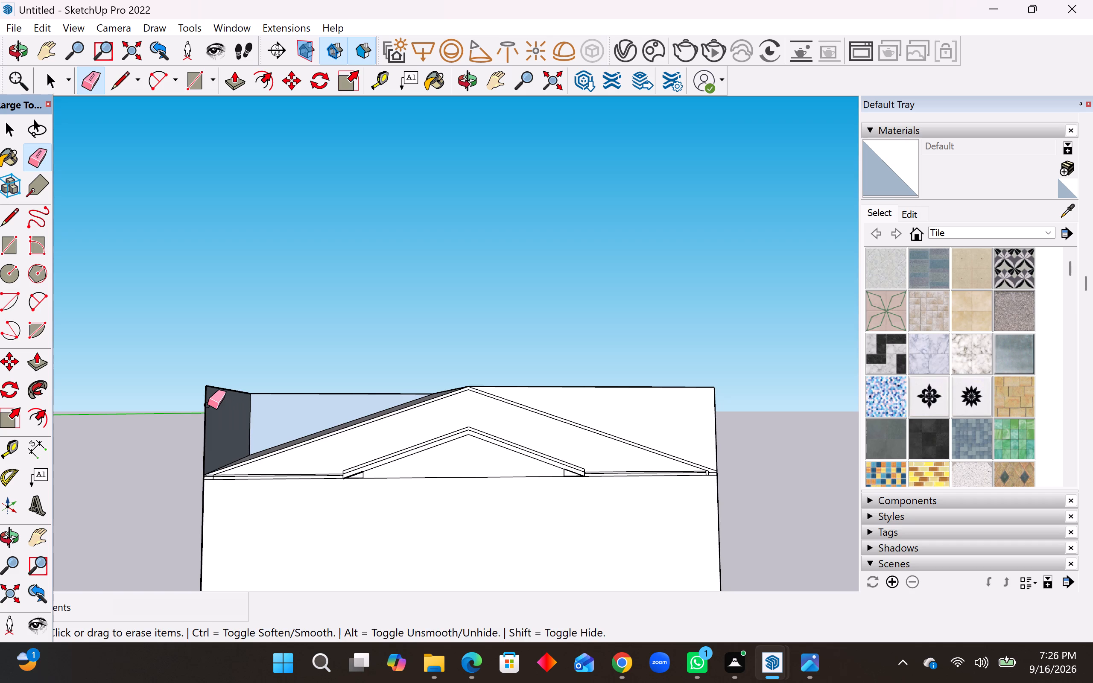
middle_click_drag(207, 406, 231, 424)
left_click(225, 420)
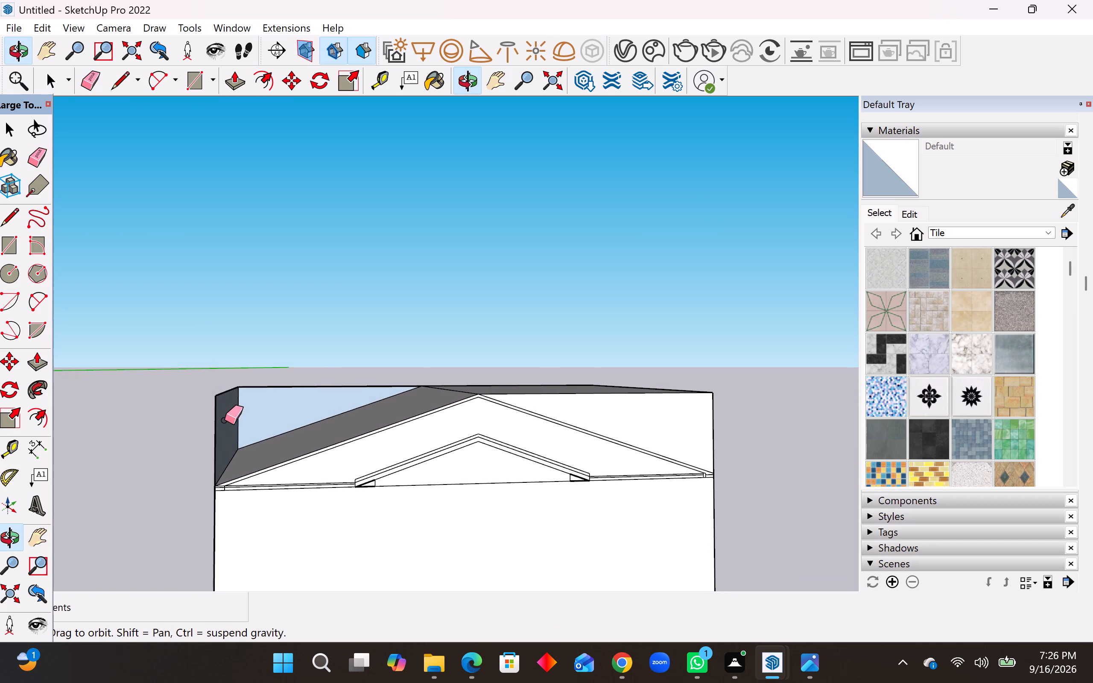
left_click(211, 409)
left_click(214, 409)
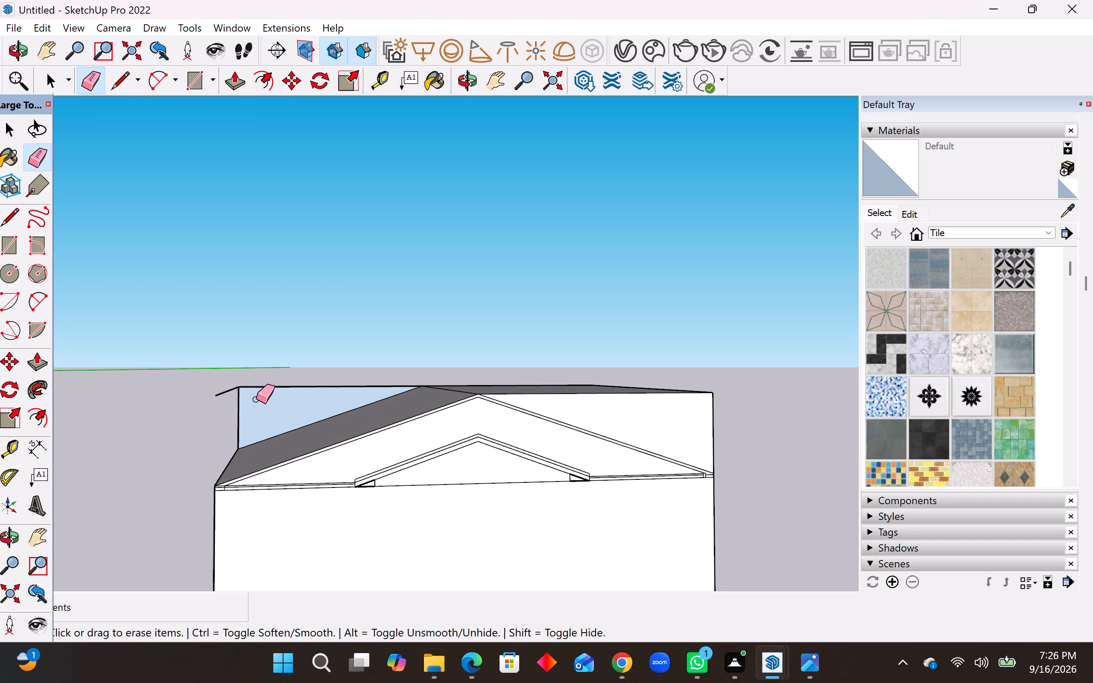
left_click(267, 390)
left_click(268, 388)
left_click(268, 386)
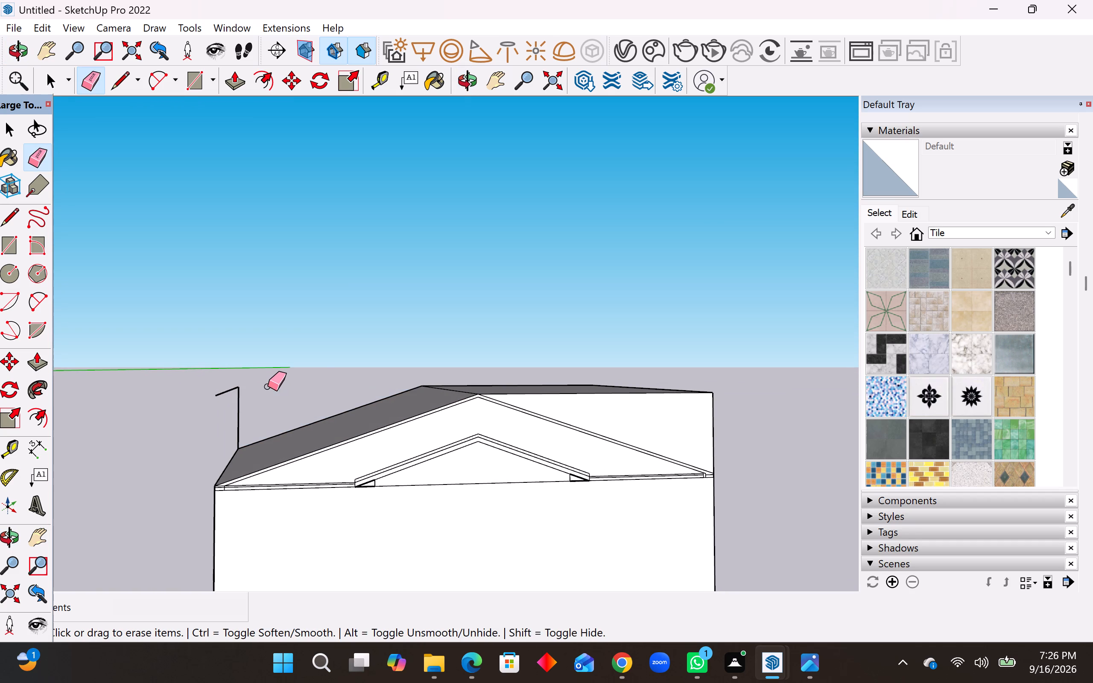
left_click(239, 413)
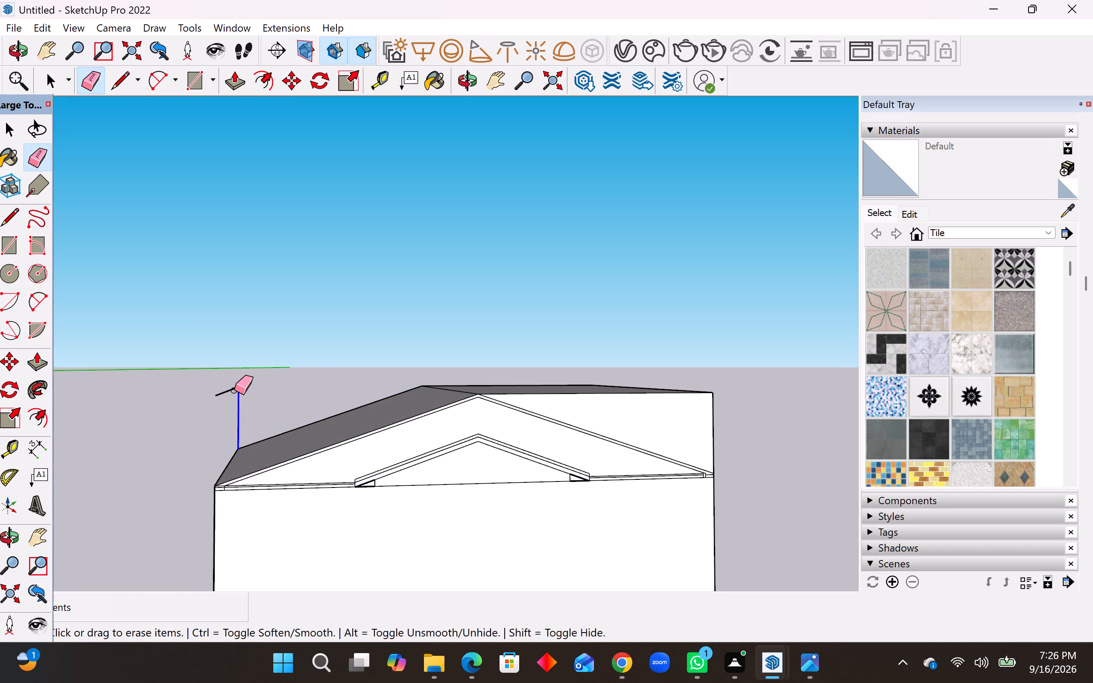
left_click(233, 389)
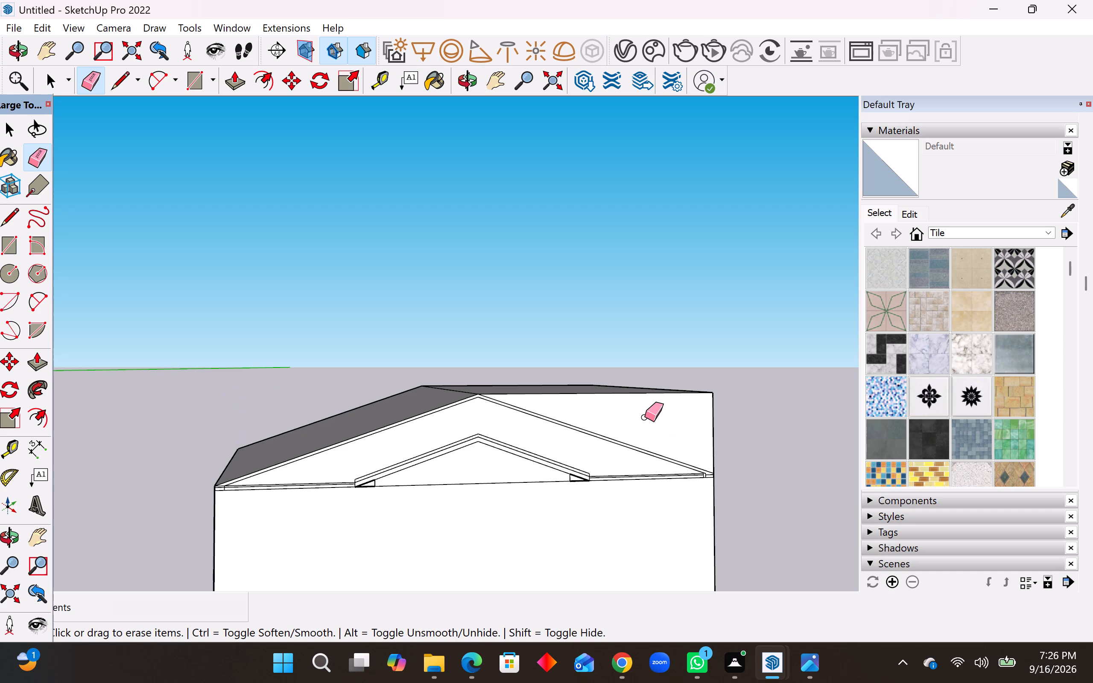
Erase the top, vertical and rear edges of the leftover block above the large gable's right roof slope.
left_click(638, 397)
left_click(646, 394)
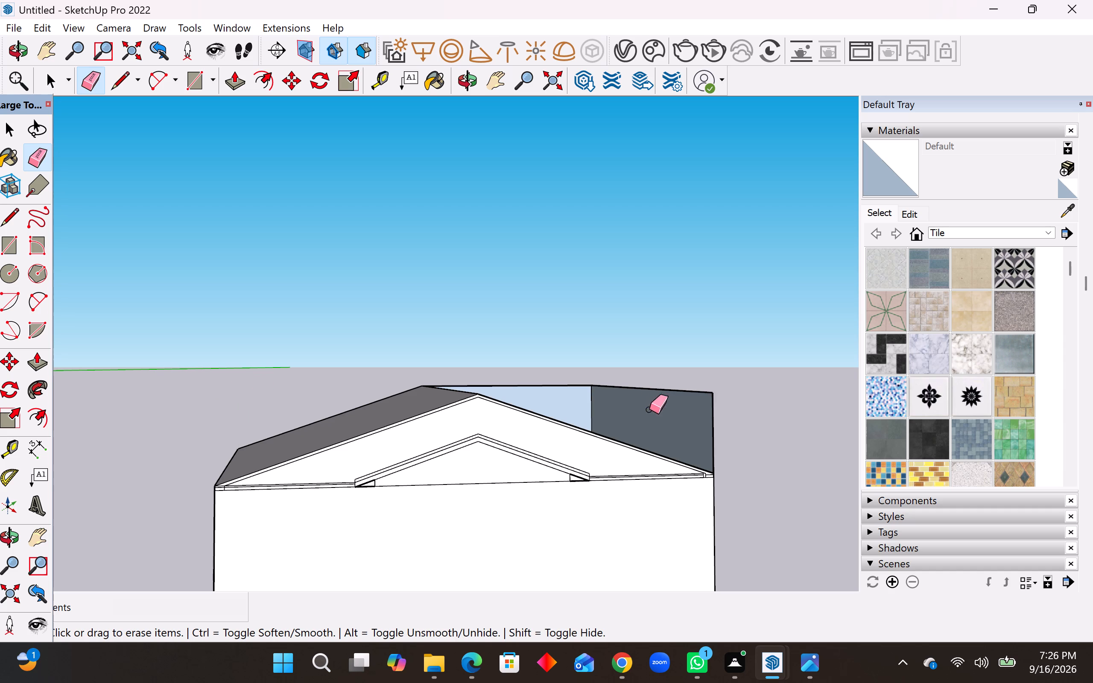
left_click(715, 420)
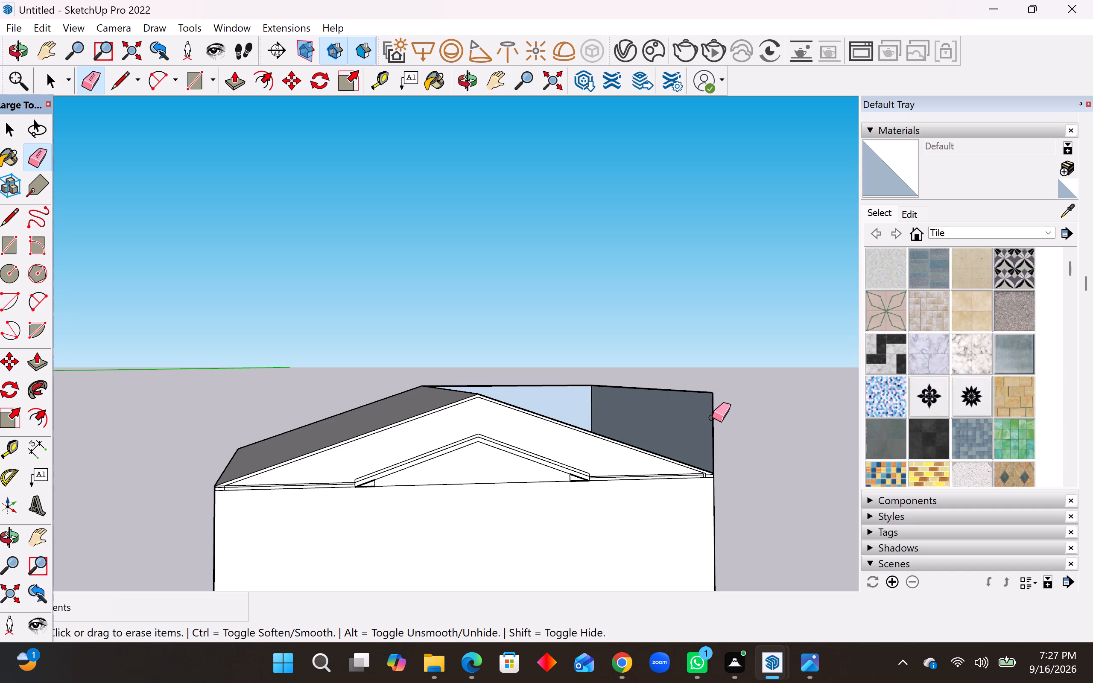
left_click(712, 417)
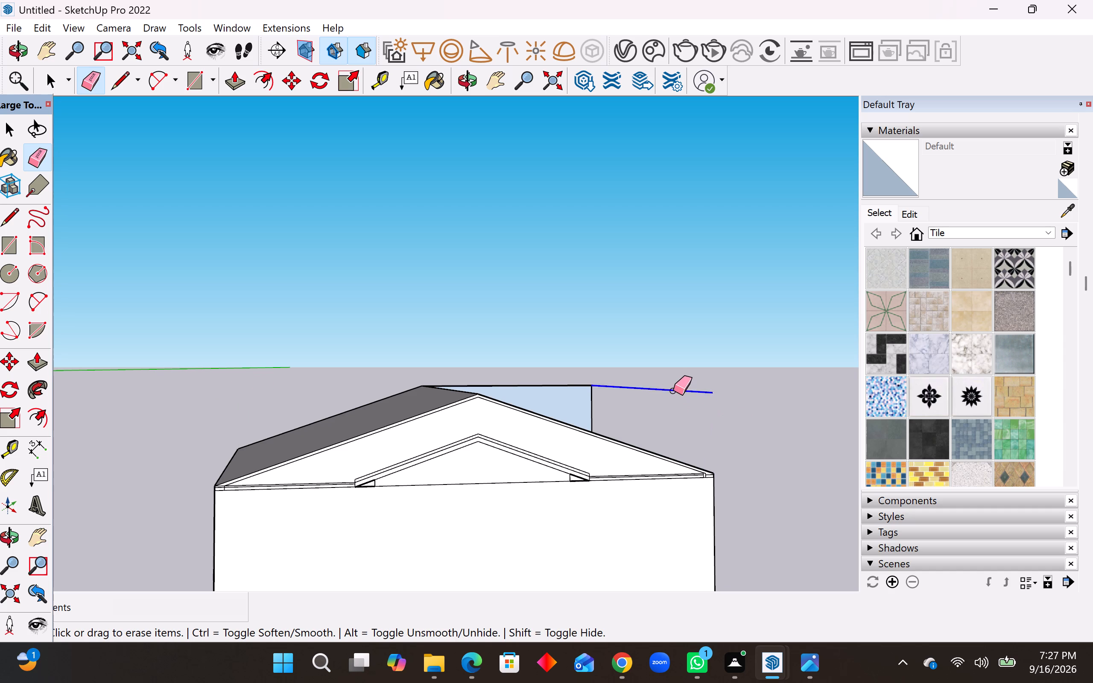
left_click(673, 391)
left_click(552, 384)
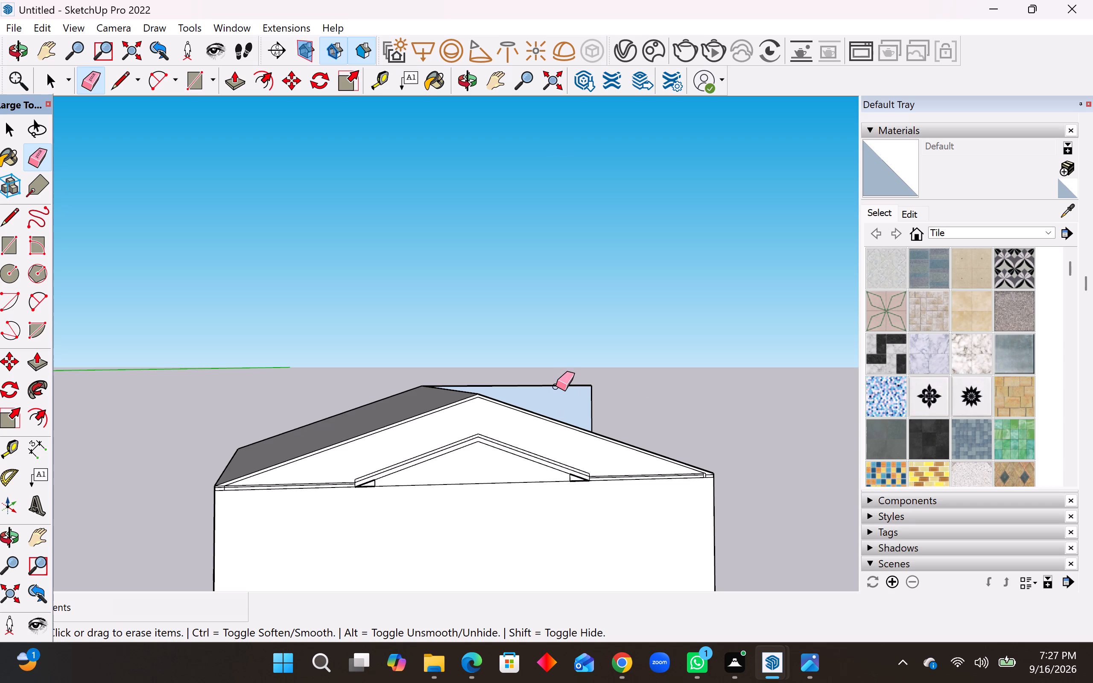
left_click(556, 386)
left_click(590, 401)
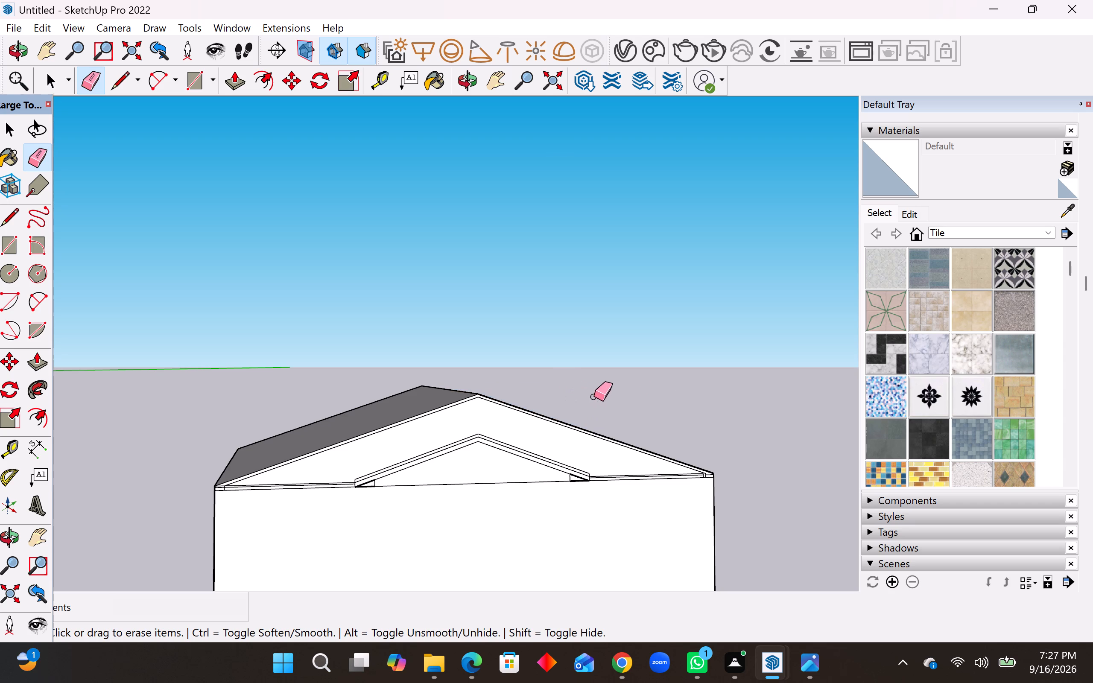
Draw a rectangular outline about 8 7/8" deep below the small gable's base line, spanning between its two inner corner edges.
scroll(511, 414, "down", 2)
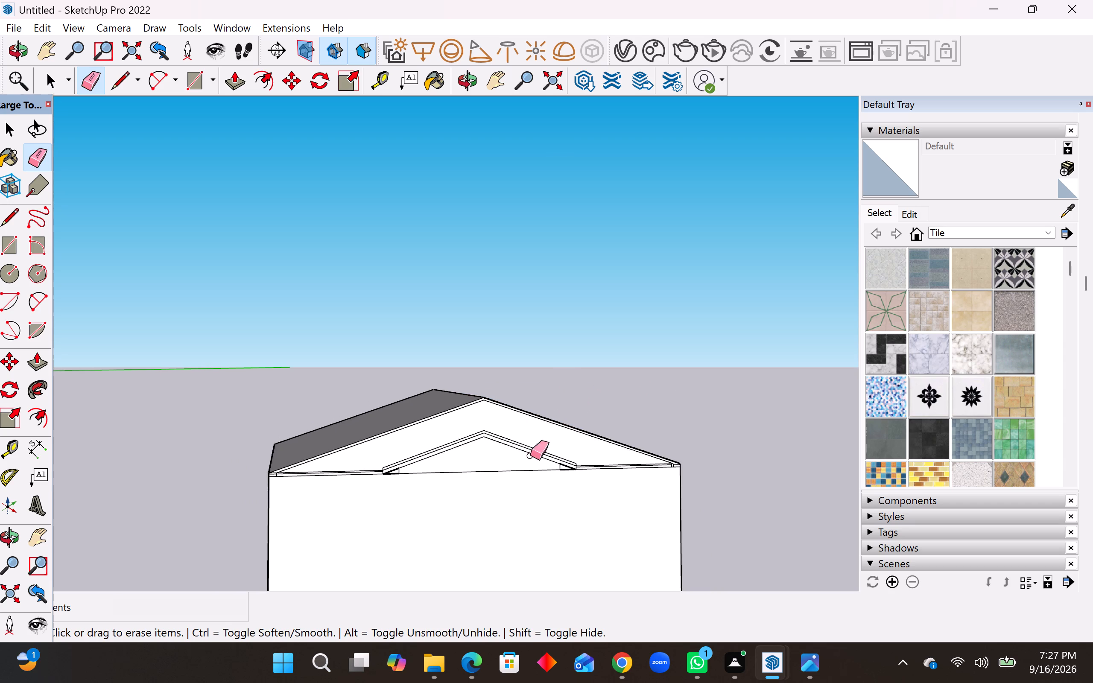
middle_click_drag(530, 455, 505, 399)
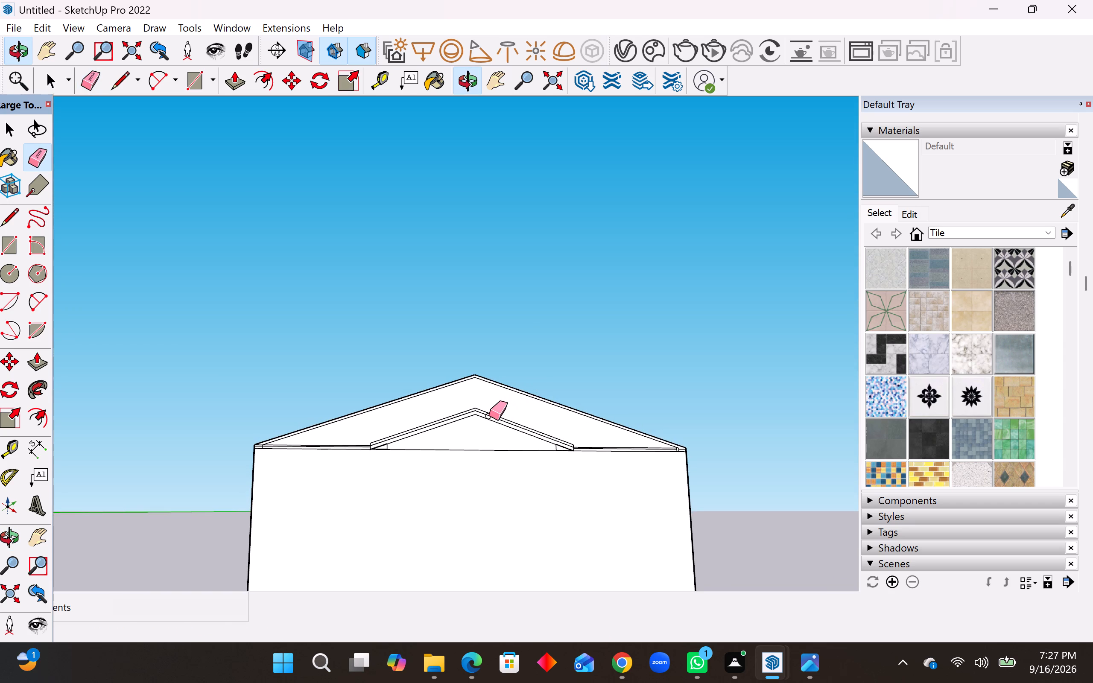
middle_click_drag(489, 416, 474, 435)
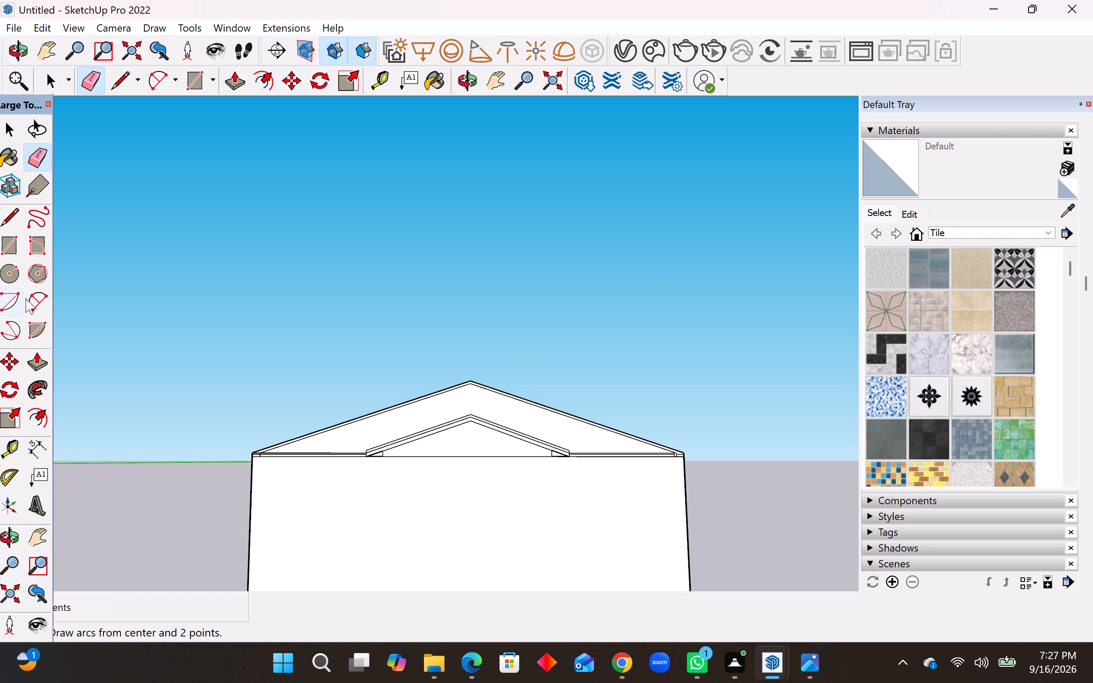
left_click(10, 228)
scroll(474, 453, "down", 4)
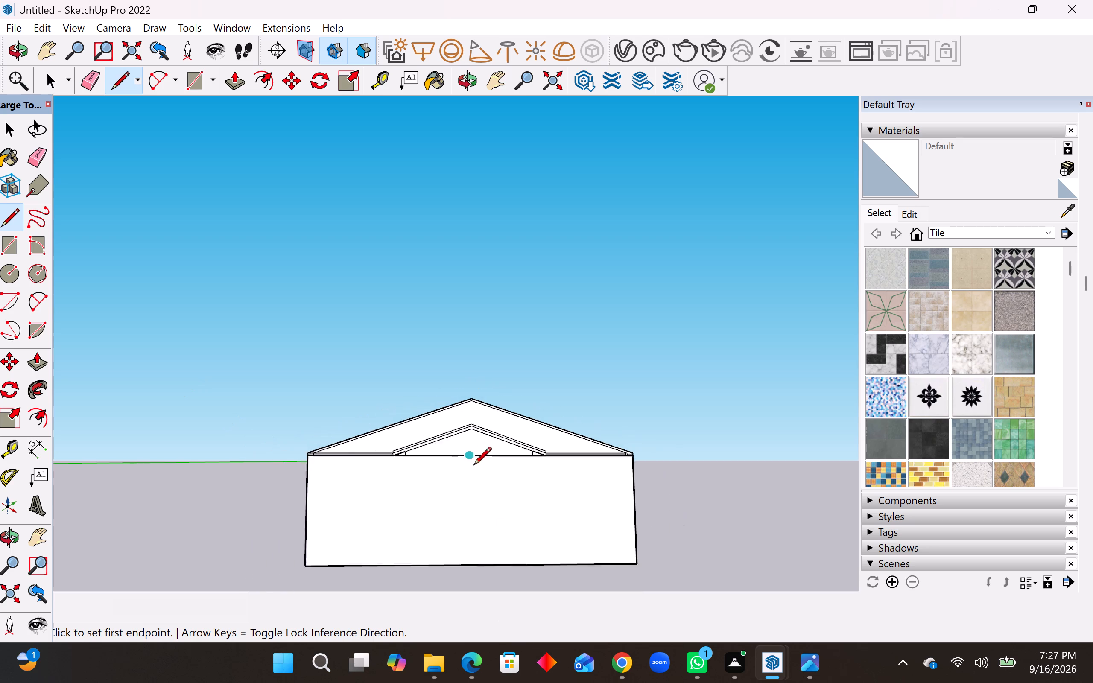
scroll(478, 503, "up", 8)
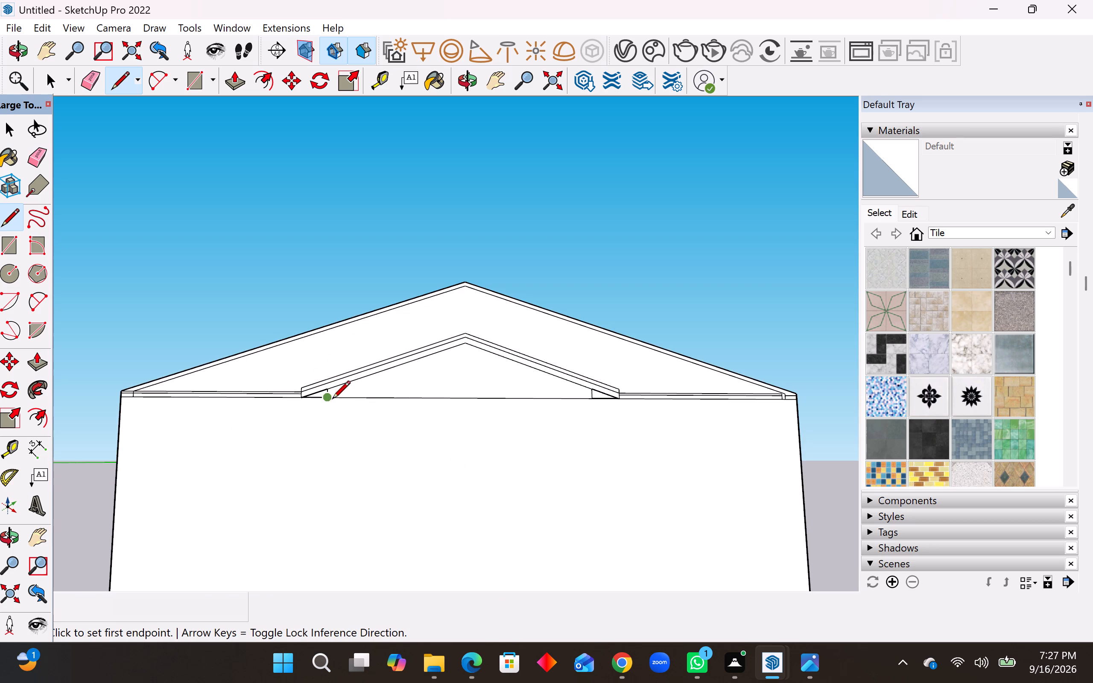
left_click(327, 400)
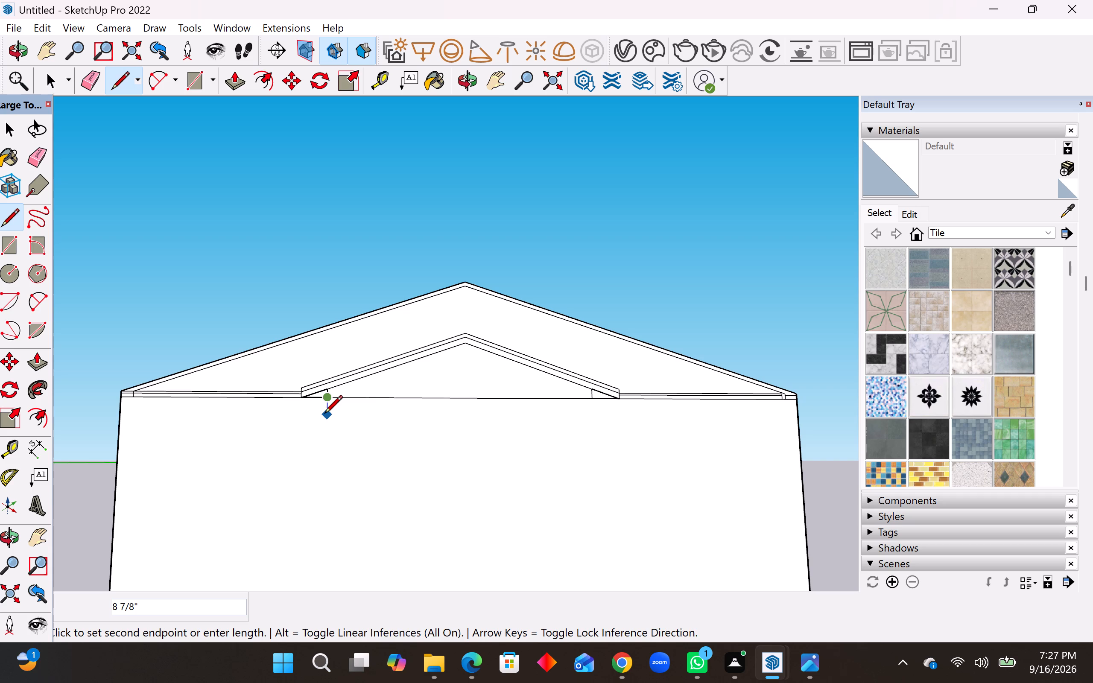
left_click(324, 414)
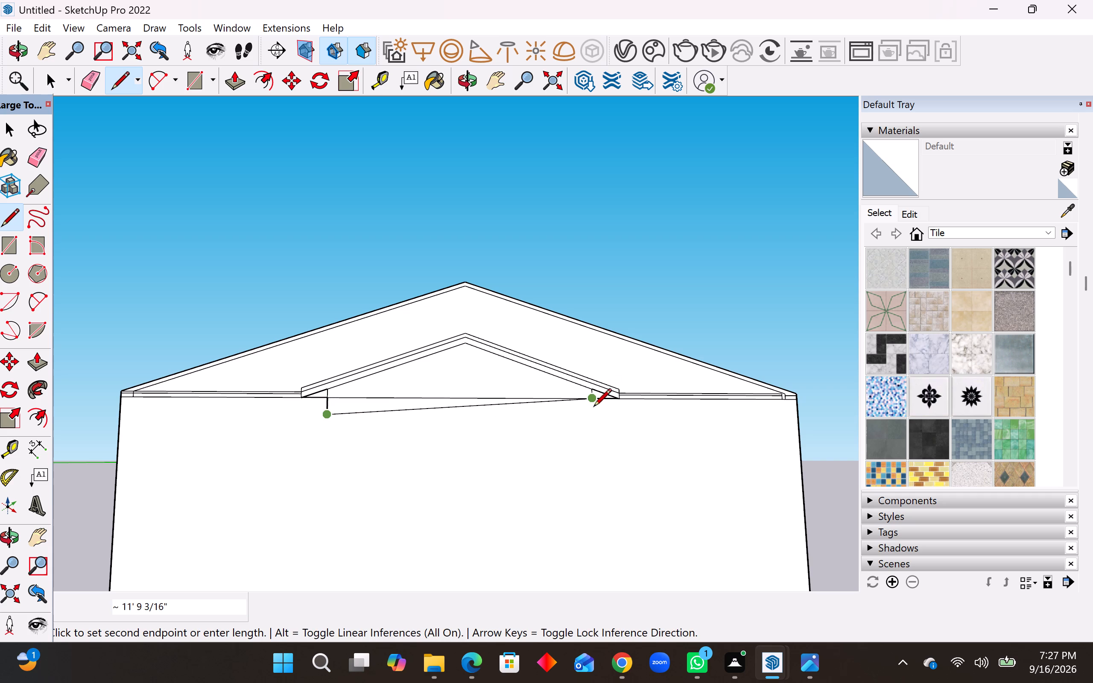
left_click(594, 418)
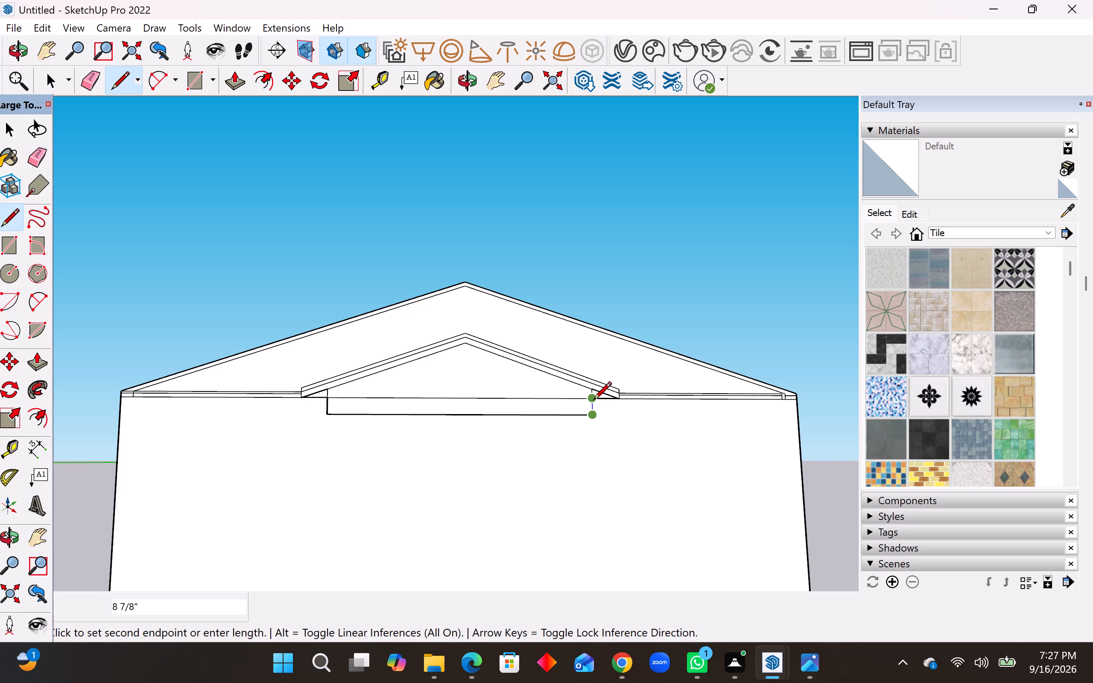
left_click(593, 401)
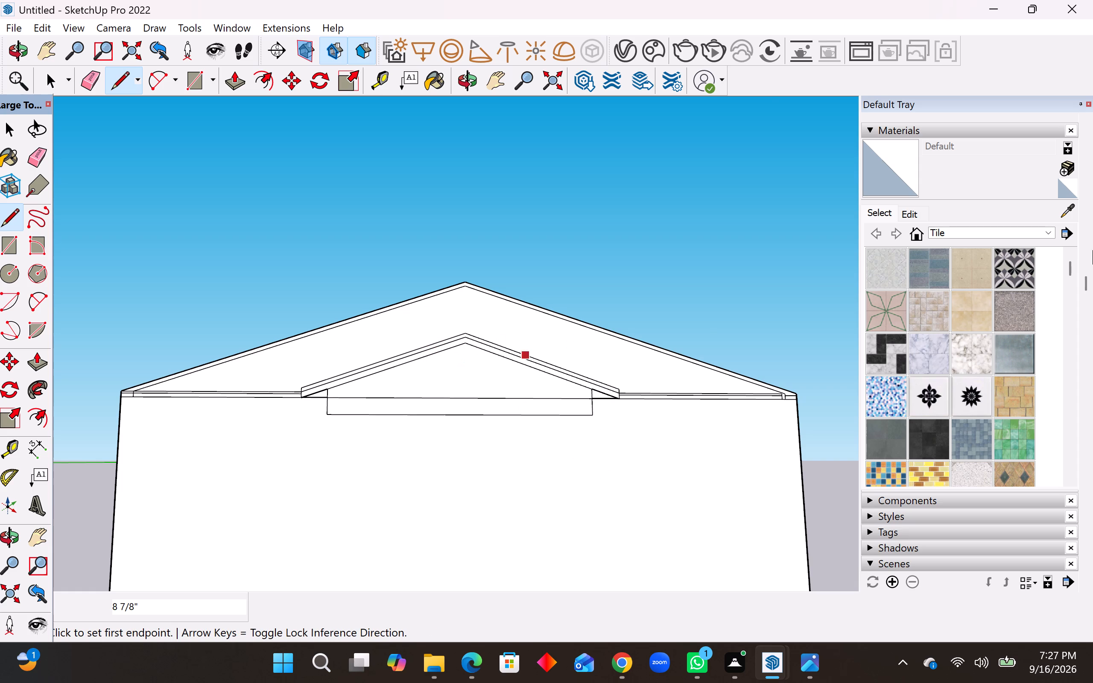
Erase the base line between the small gable and the rectangle below it to merge them into one face.
left_click(38, 148)
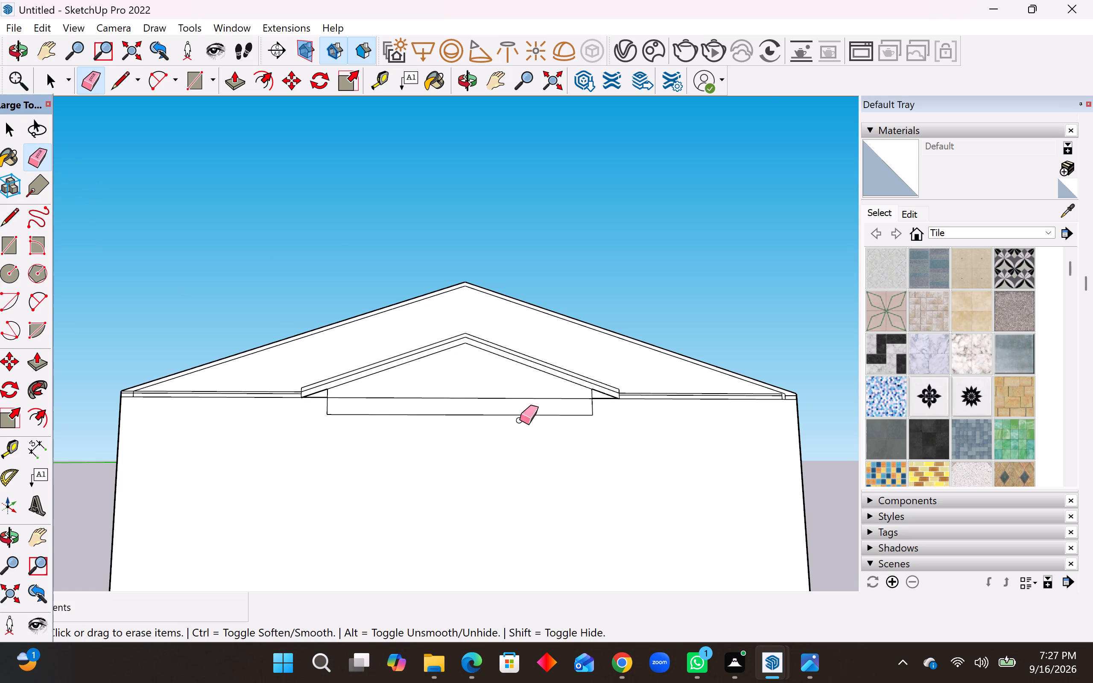
left_click(499, 399)
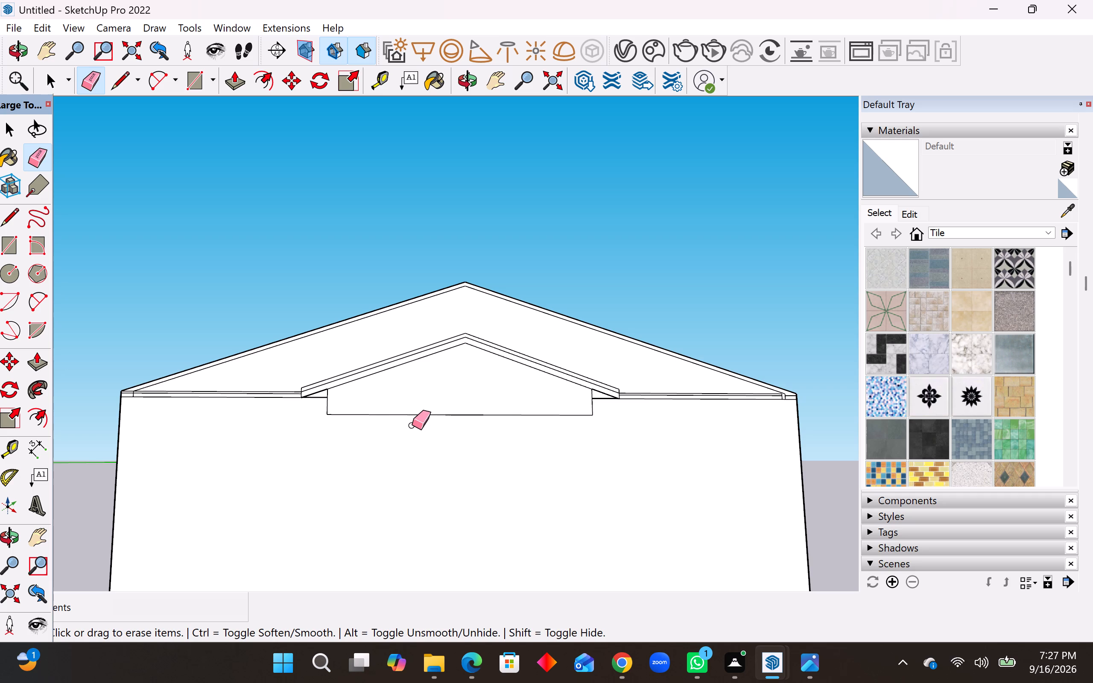
middle_click_drag(449, 388, 455, 429)
scroll(517, 347, "down", 5)
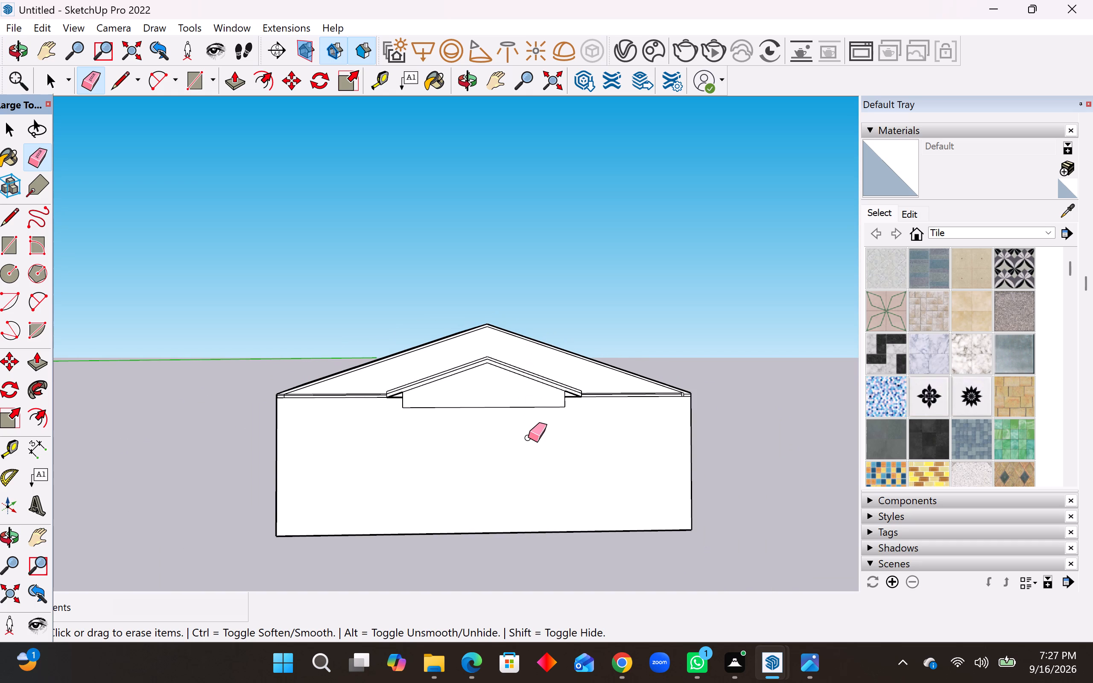
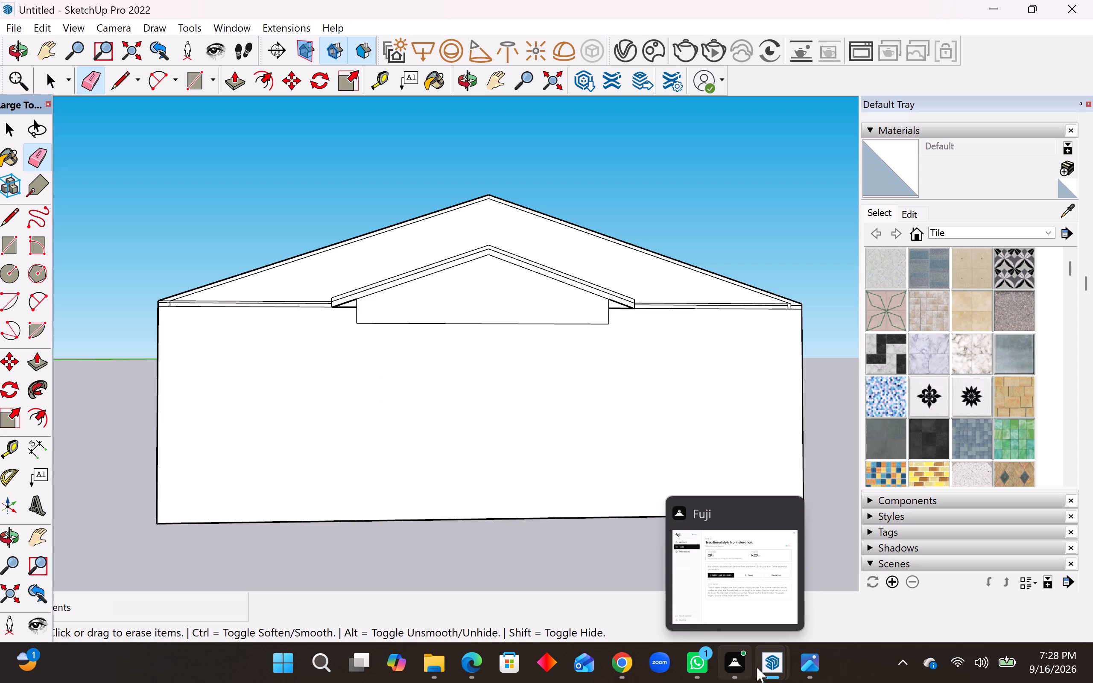
Switch to the 3D Warehouse page in Chrome and search its models for "pillars" in place of the staircase search.
left_click(618, 663)
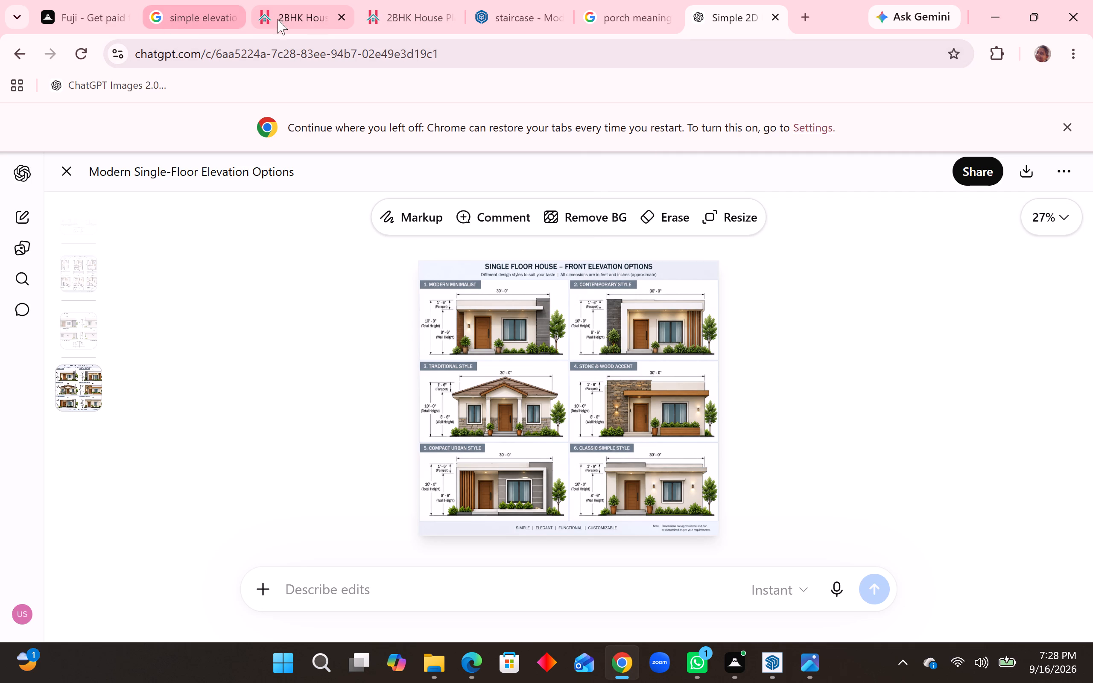
left_click(509, 15)
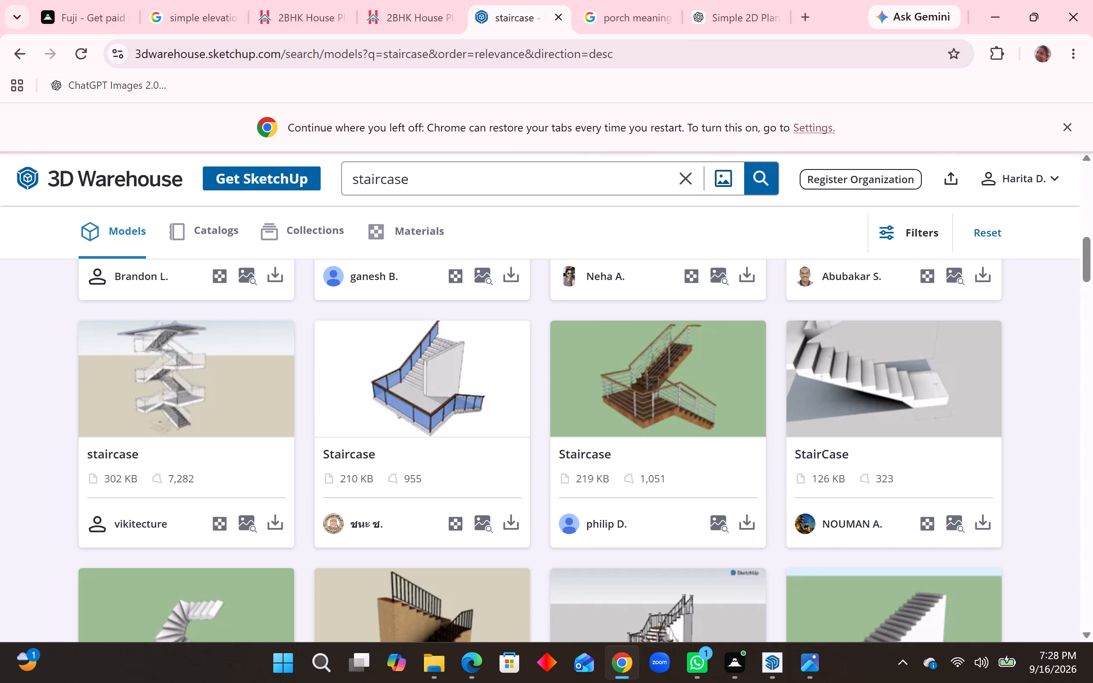
left_click(688, 179)
left_click(616, 190)
type("pillars")
key("Return")
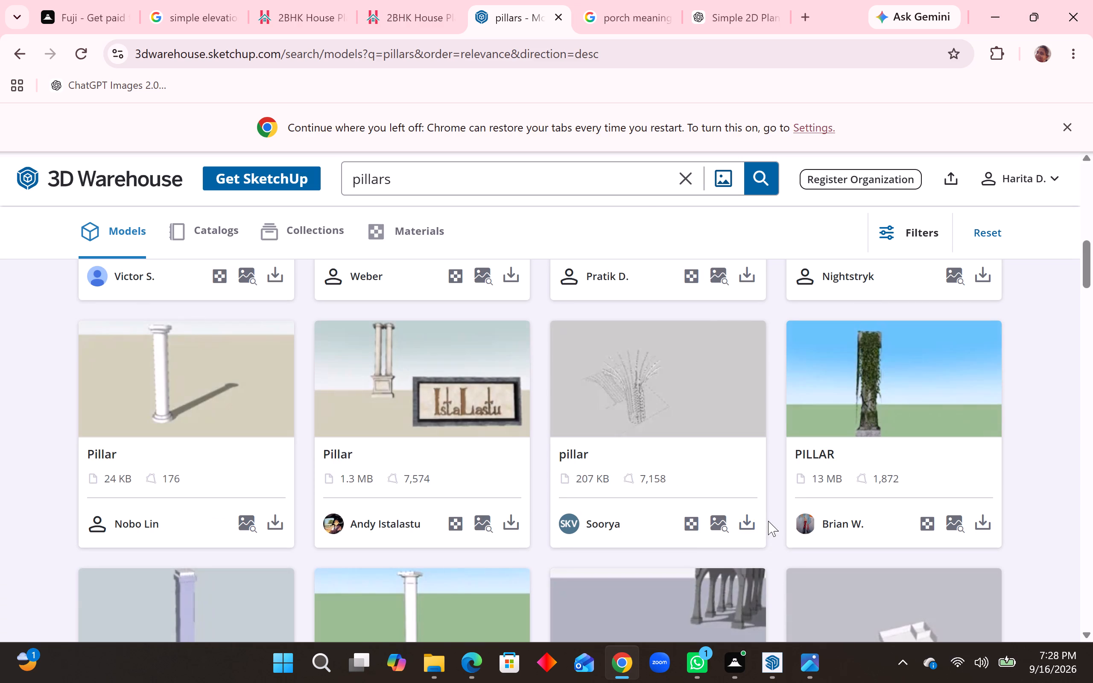
Look through the pillar models in the 3D Warehouse results for one that suits the house's front elevation.
scroll(621, 502, "down", 2)
scroll(621, 502, "up", 3)
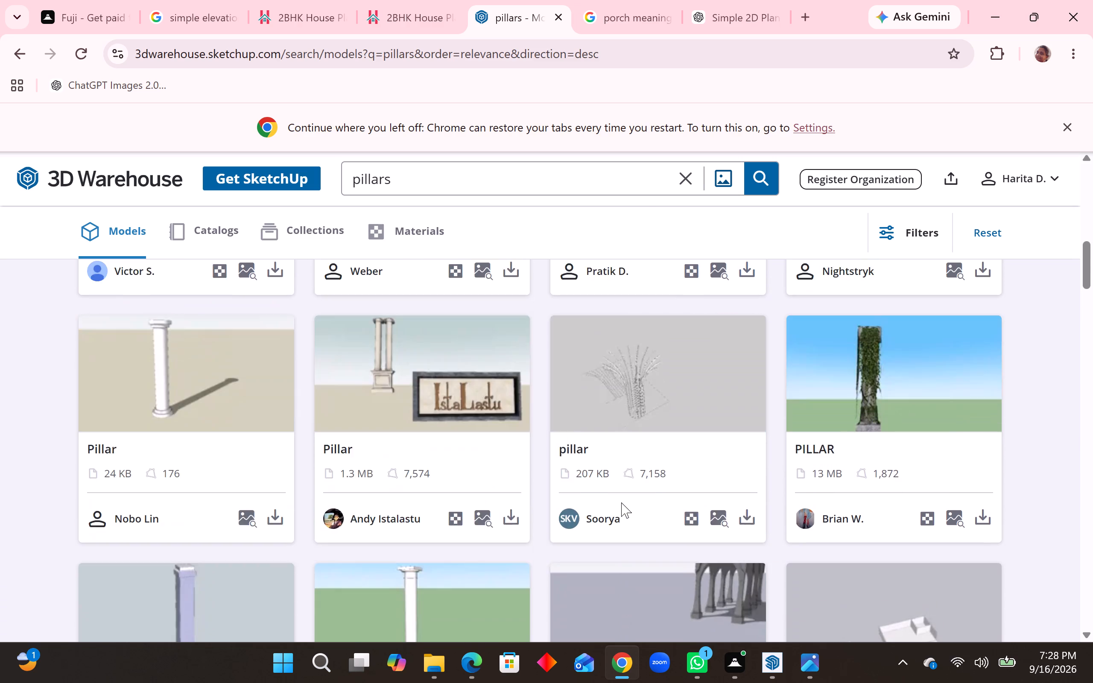
scroll(621, 502, "up", 10)
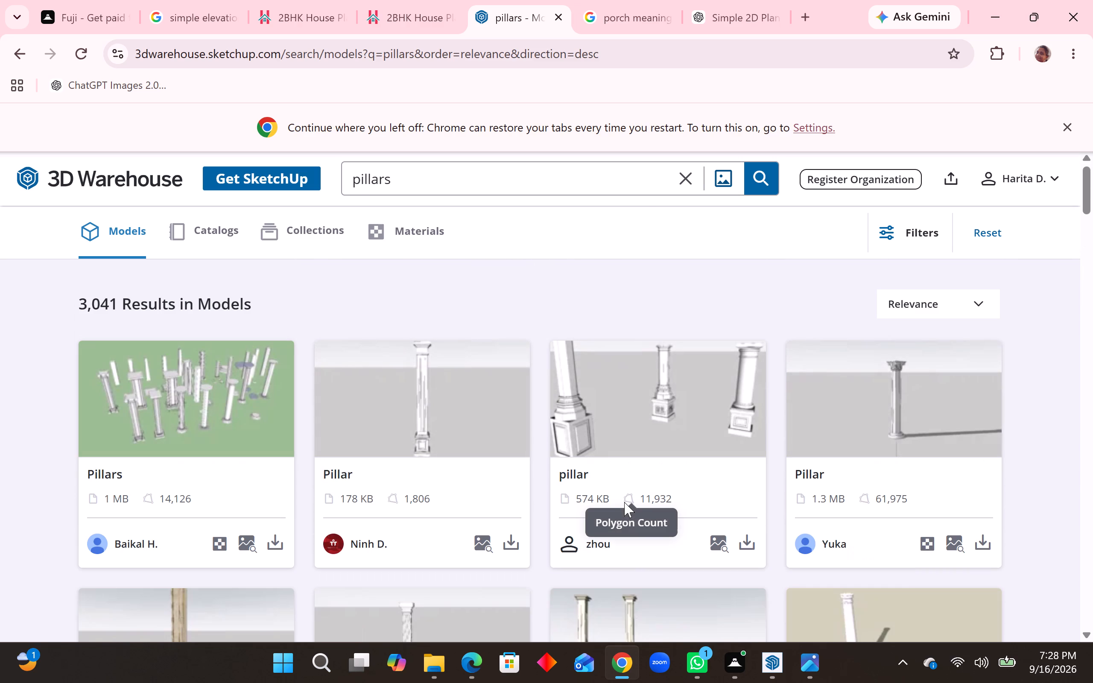
scroll(668, 420, "down", 2)
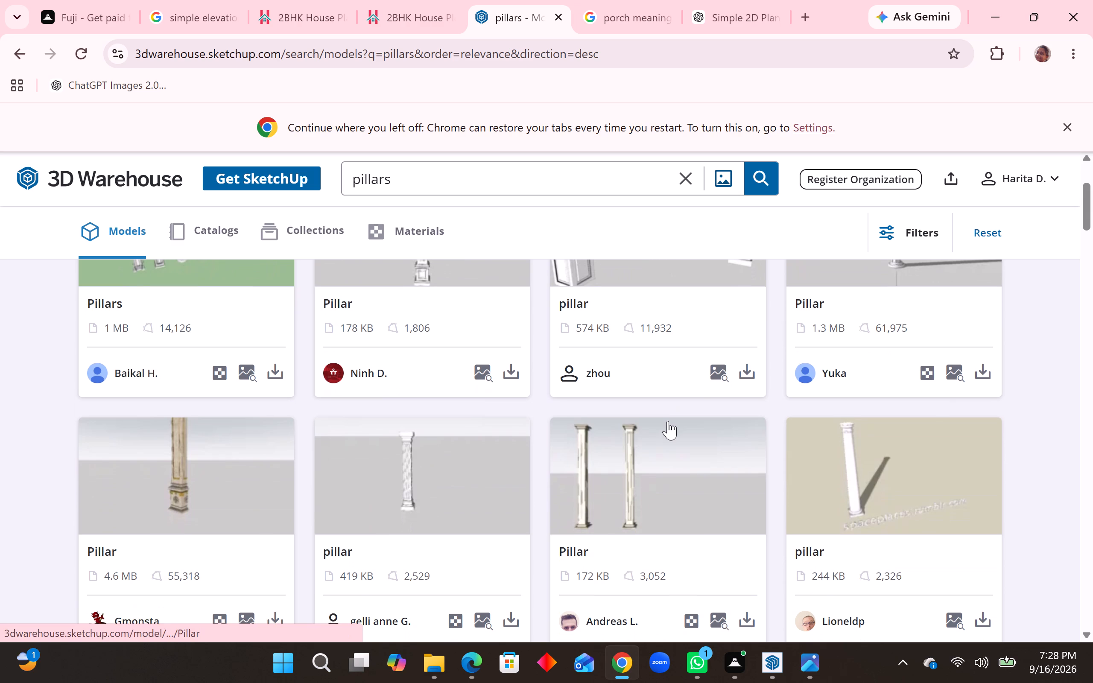
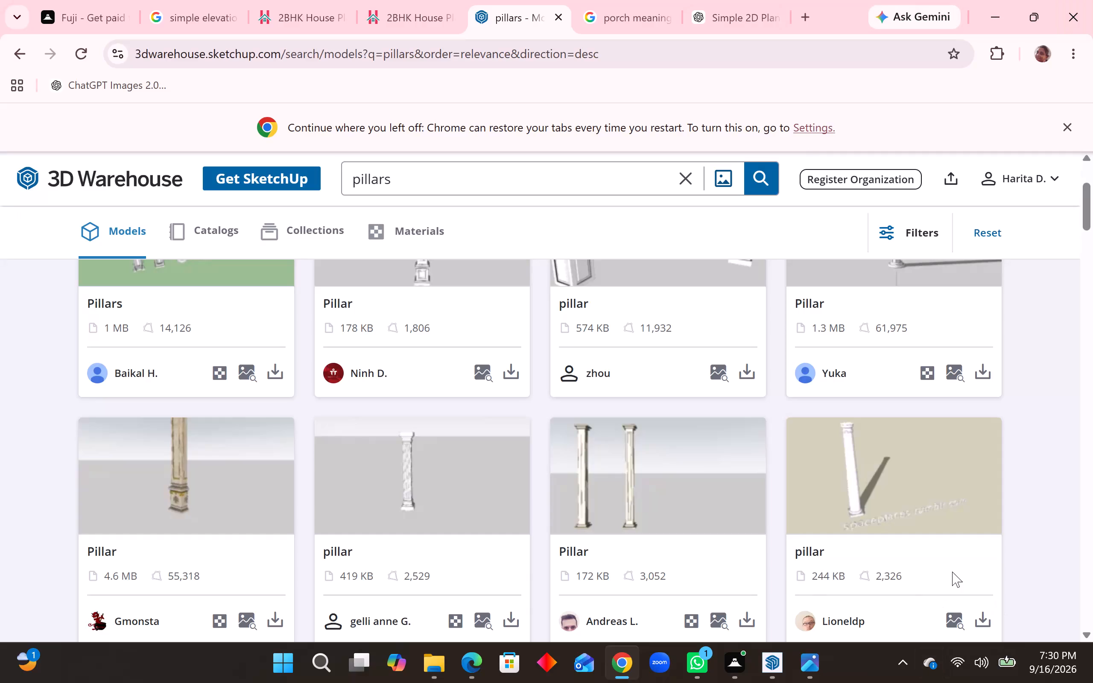
Look through the upper rows of pillar models in the 3D Warehouse results, comparing column styles for the house's front.
scroll(697, 561, "down", 3)
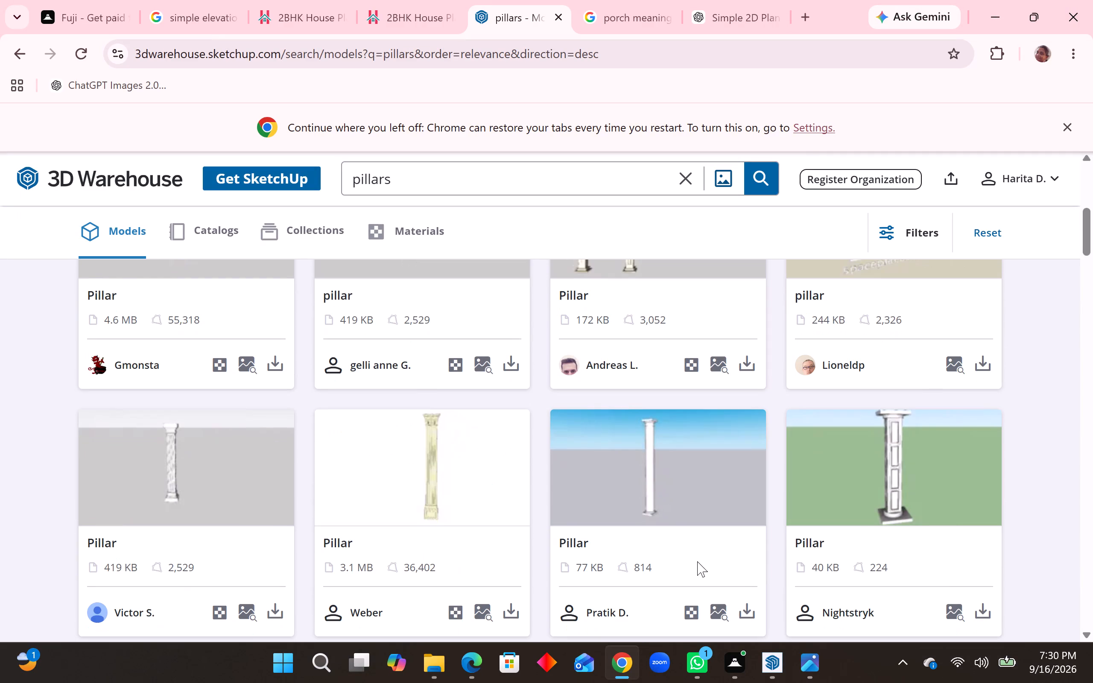
scroll(673, 552, "down", 1)
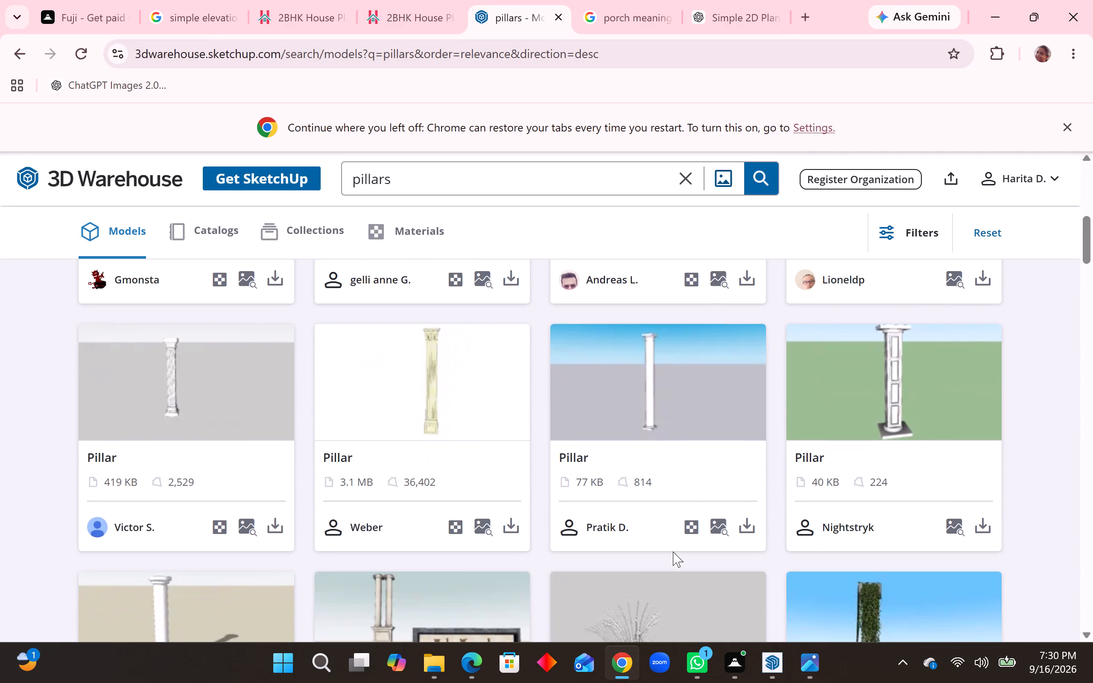
scroll(673, 552, "down", 2)
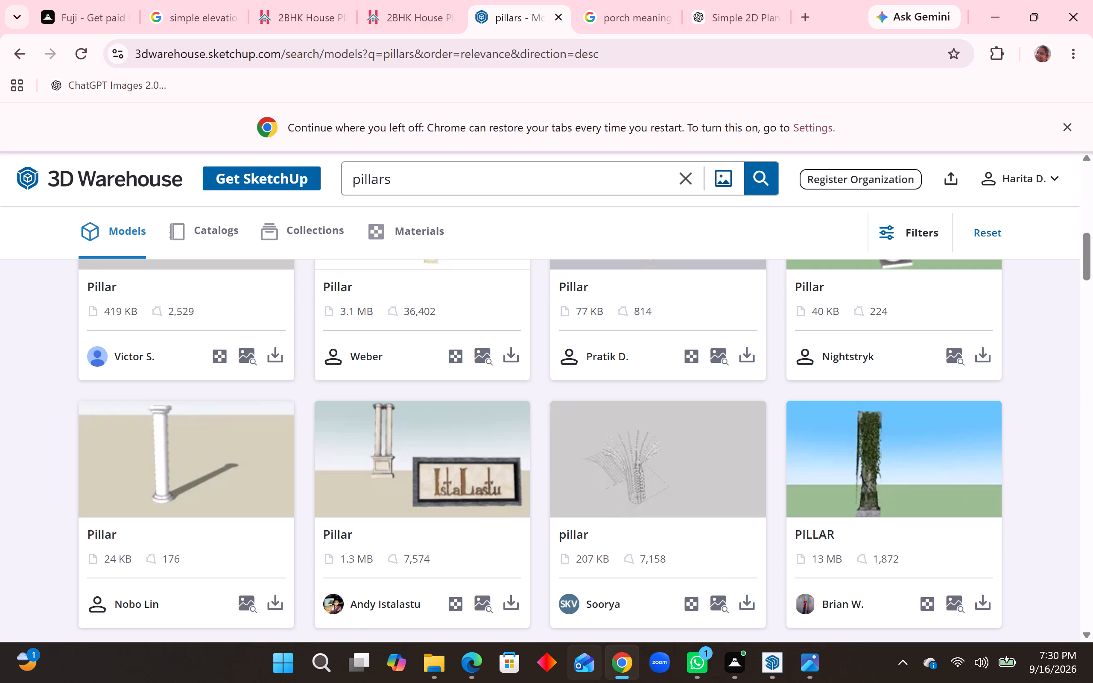
scroll(657, 490, "down", 3)
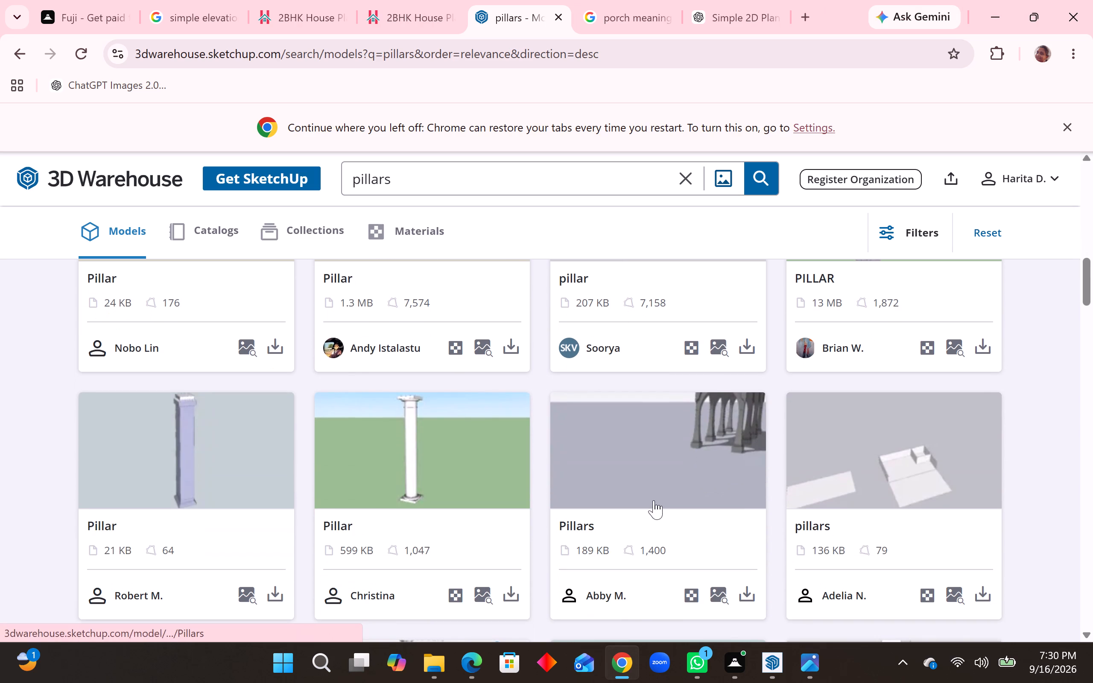
scroll(624, 510, "down", 6)
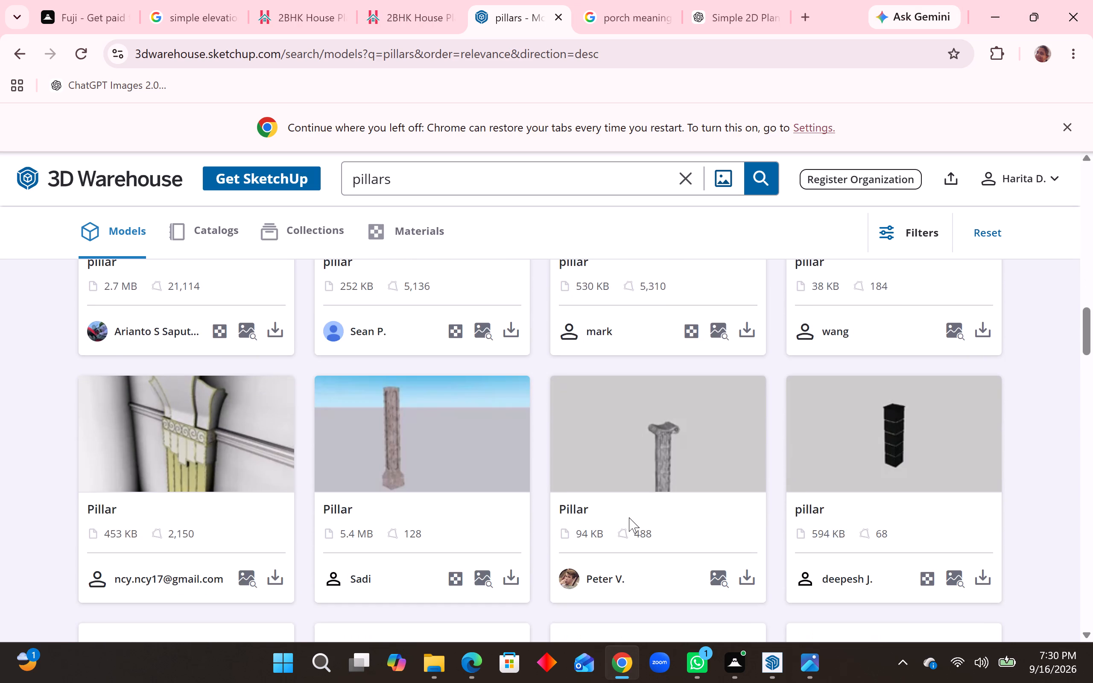
scroll(629, 519, "down", 4)
scroll(629, 520, "up", 11)
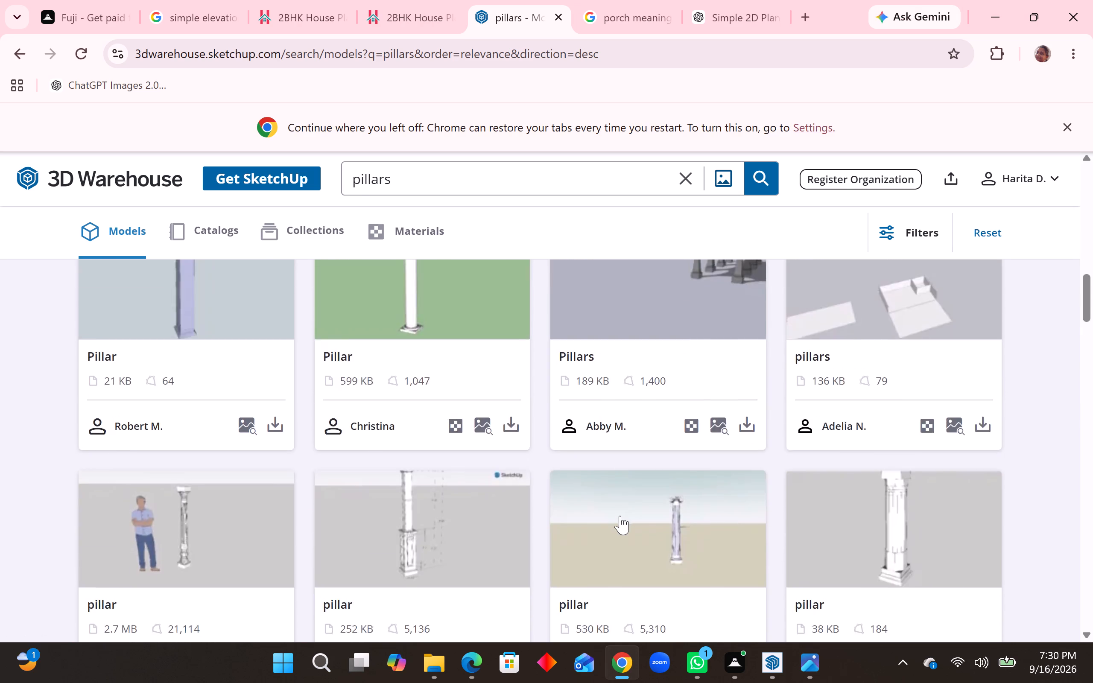
scroll(620, 516, "up", 13)
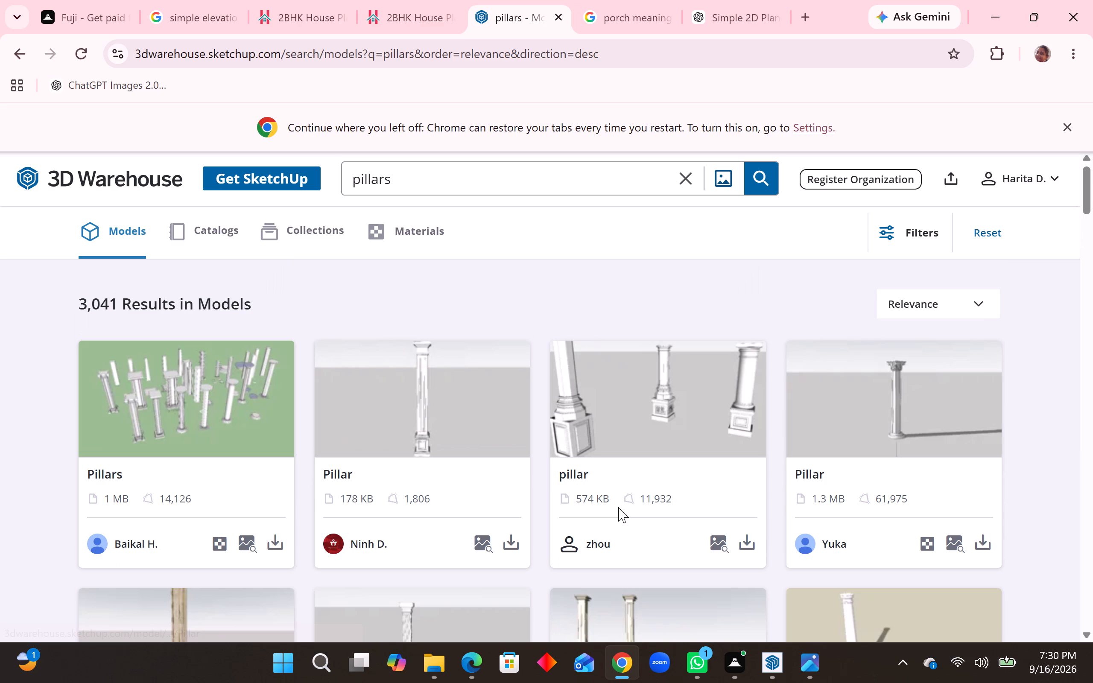
scroll(618, 507, "down", 3)
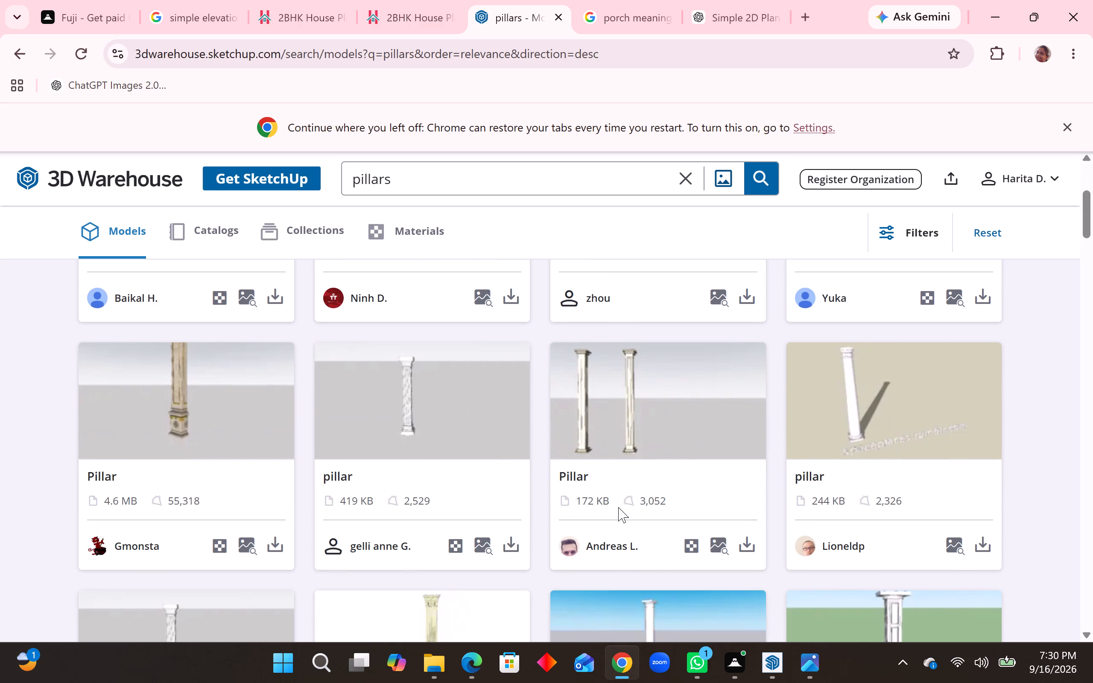
scroll(620, 509, "down", 1)
scroll(959, 390, "up", 2)
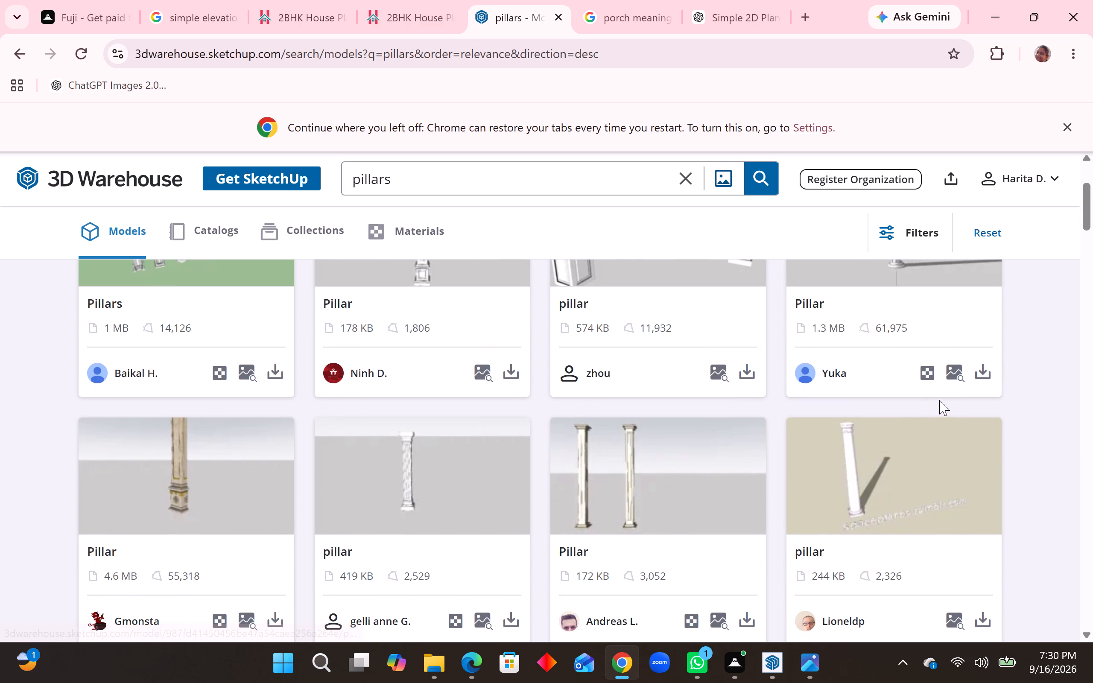
scroll(916, 422, "down", 3)
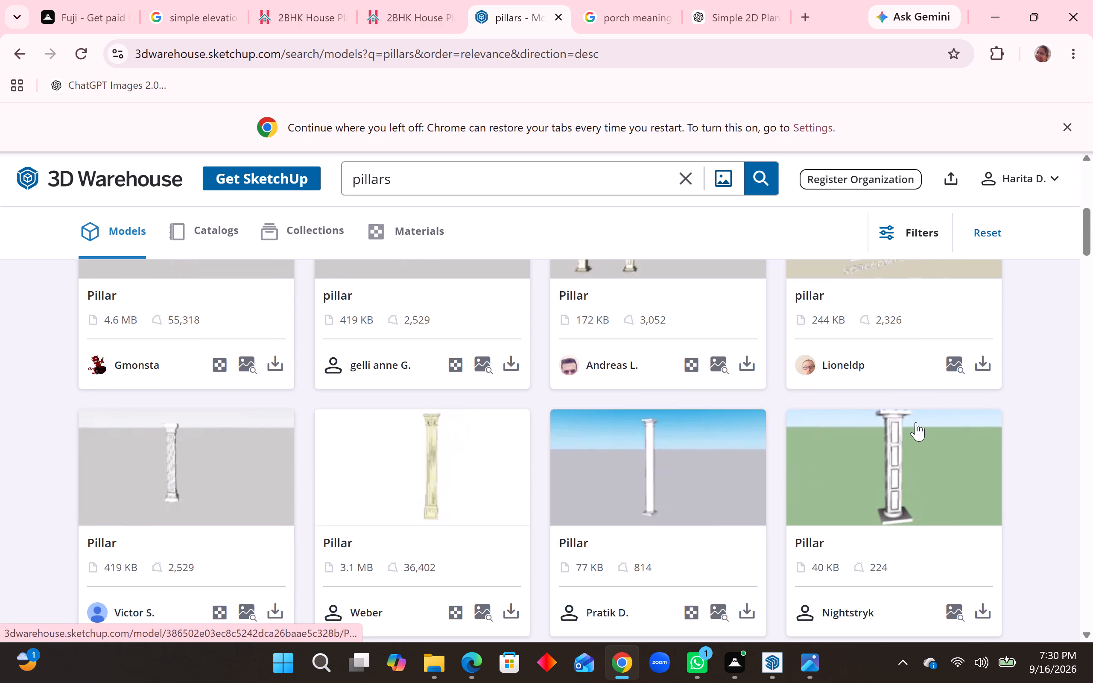
scroll(916, 422, "down", 2)
scroll(916, 422, "up", 2)
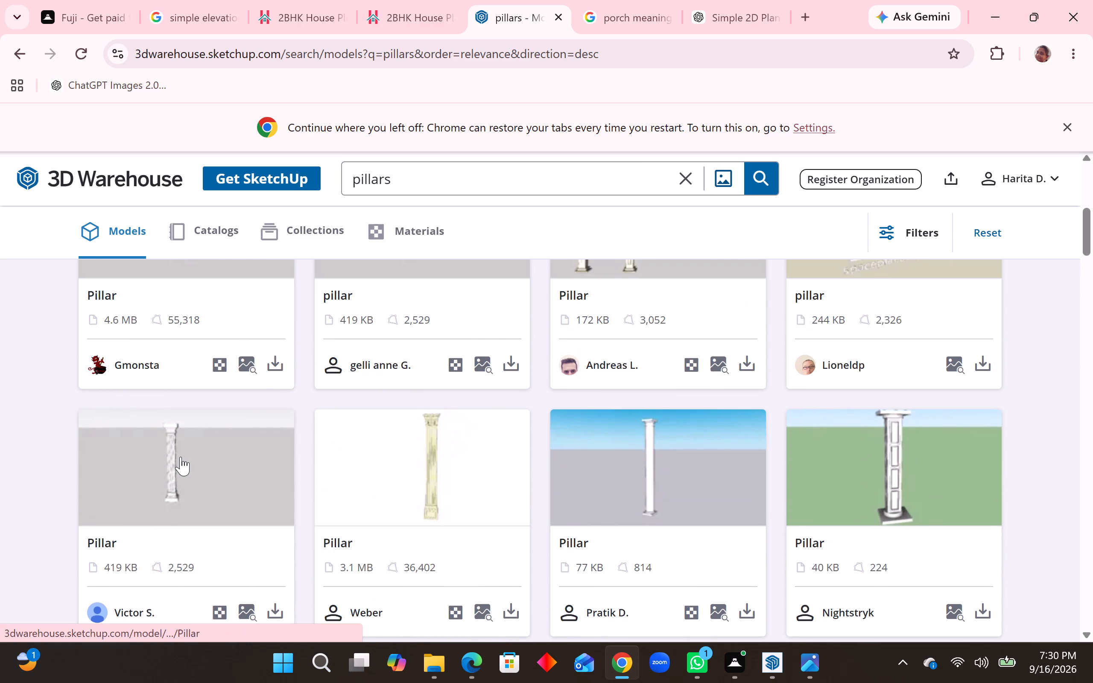
View the model page of the white fluted 419 KB Pillar beside the cream 3.1 MB one, and return to the results.
left_click(178, 455)
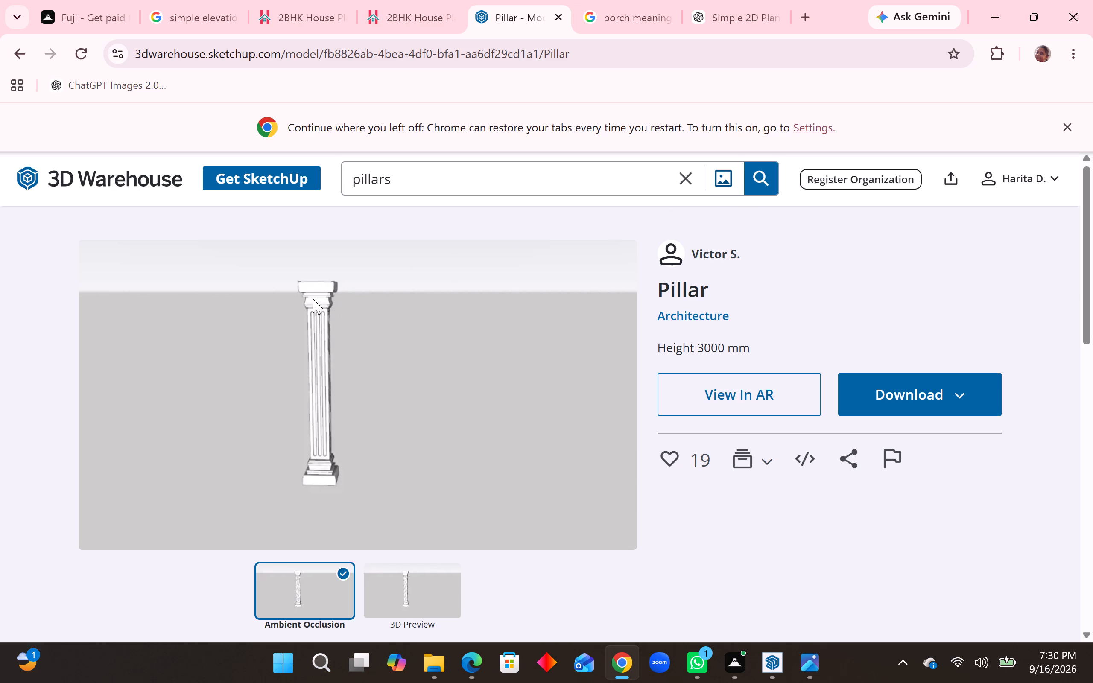
left_click(18, 48)
Examine the pillar models further down the search results for alternatives to the white fluted pillar.
scroll(611, 395, "down", 2)
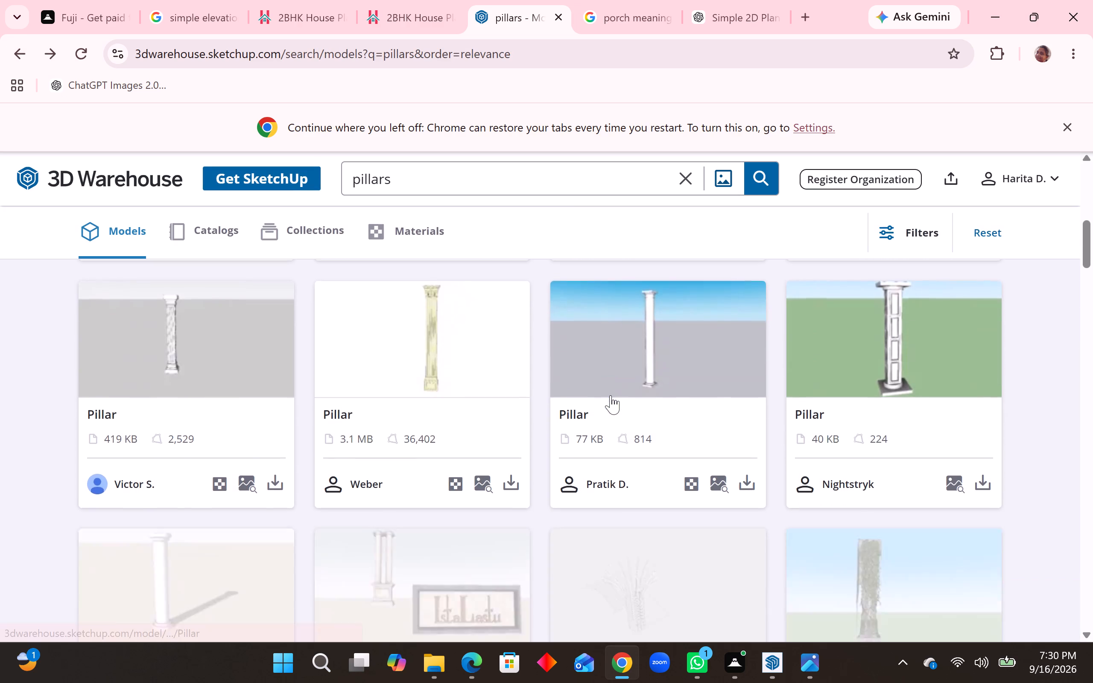
scroll(611, 395, "down", 5)
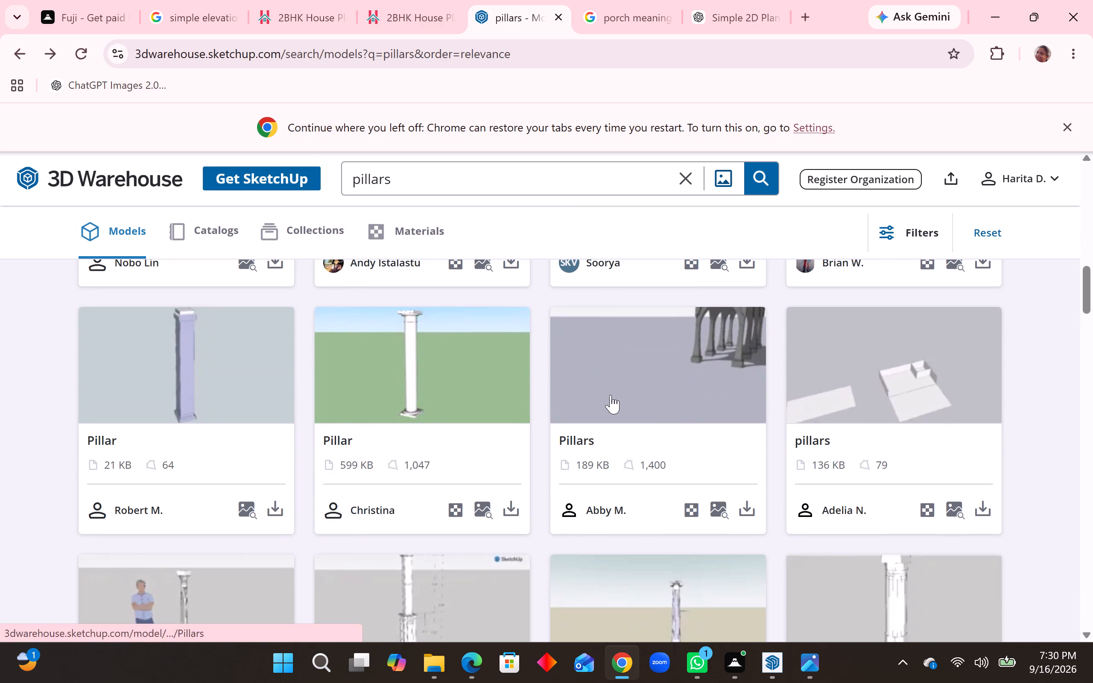
scroll(613, 394, "down", 6)
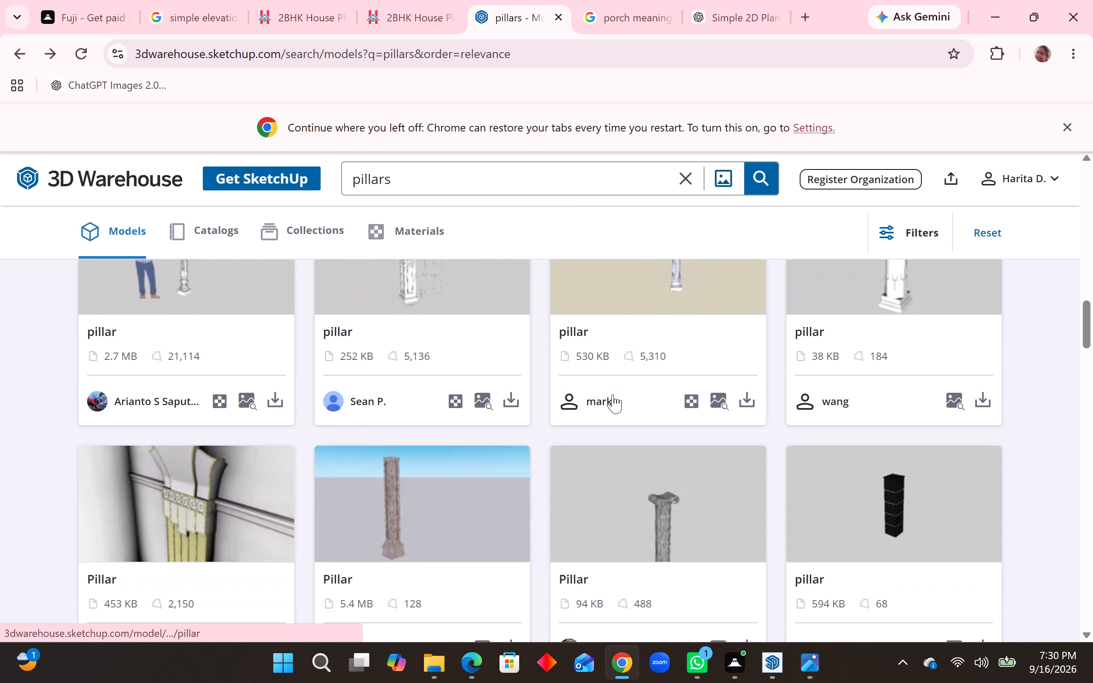
scroll(613, 394, "down", 1)
scroll(613, 394, "up", 2)
scroll(613, 394, "down", 5)
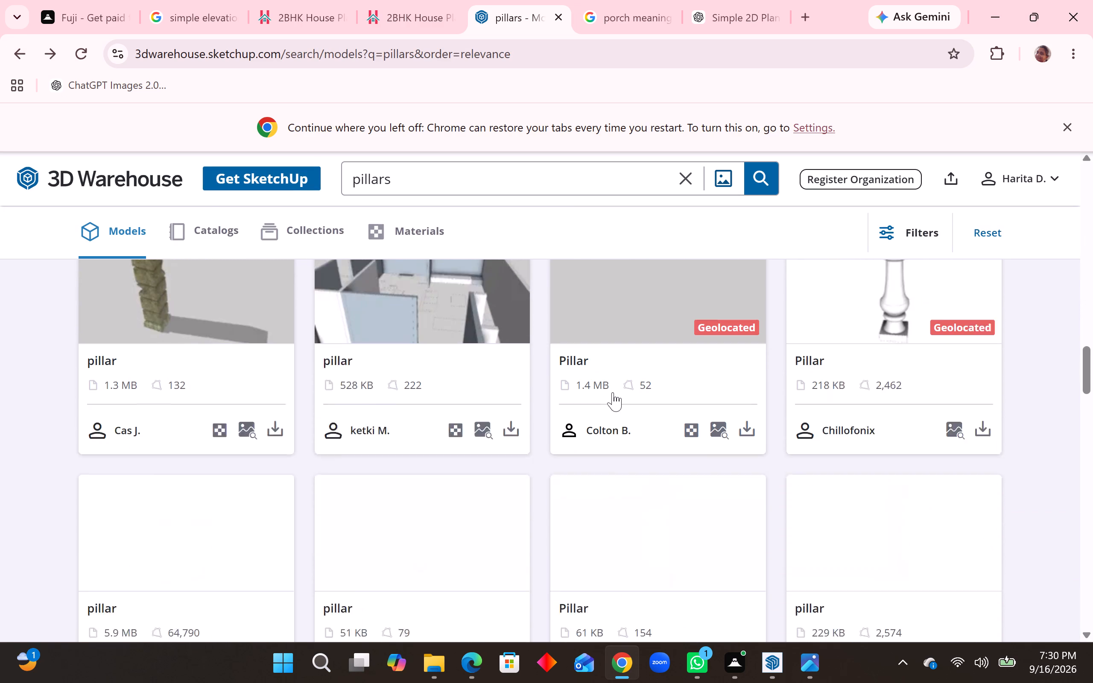
scroll(613, 392, "down", 4)
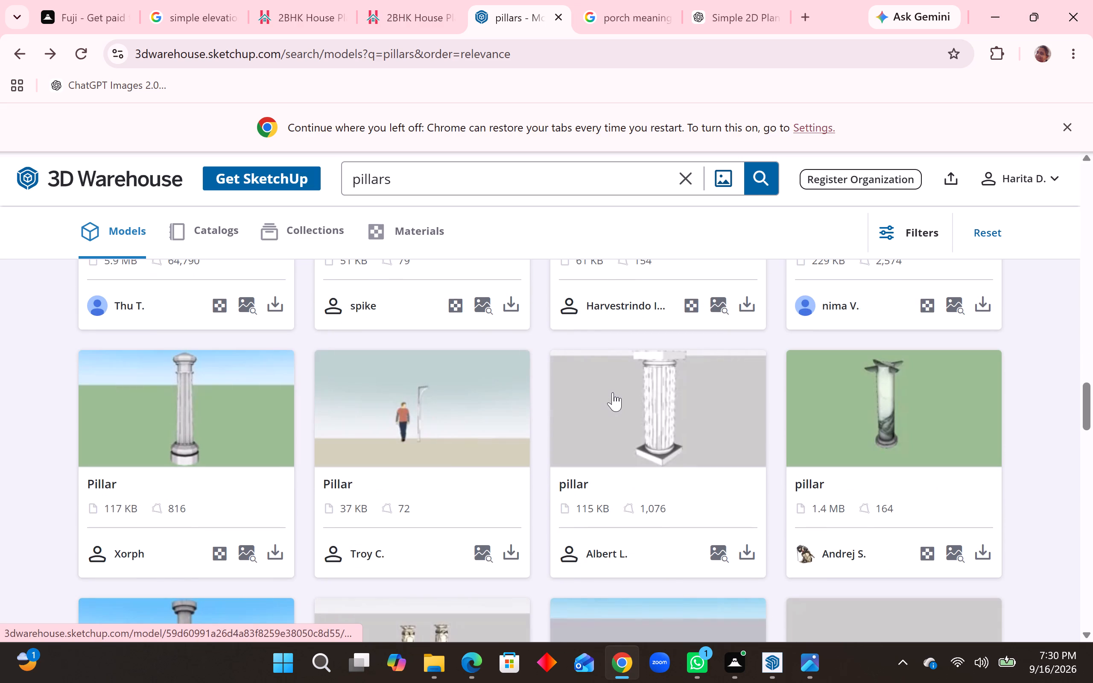
scroll(613, 392, "down", 5)
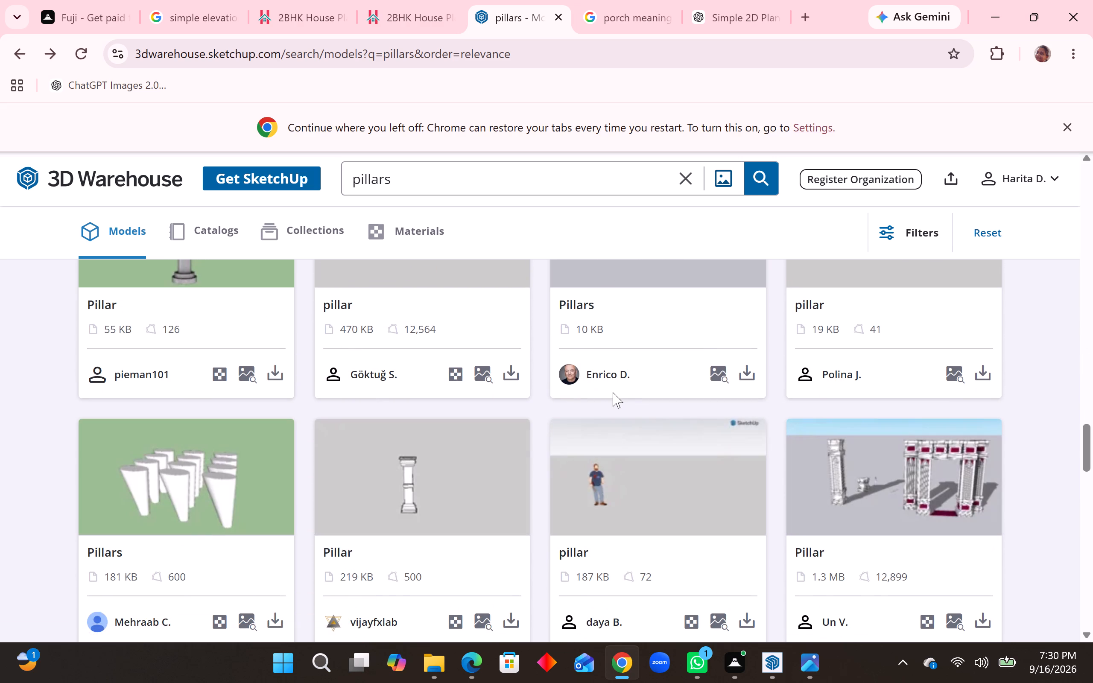
scroll(612, 394, "down", 2)
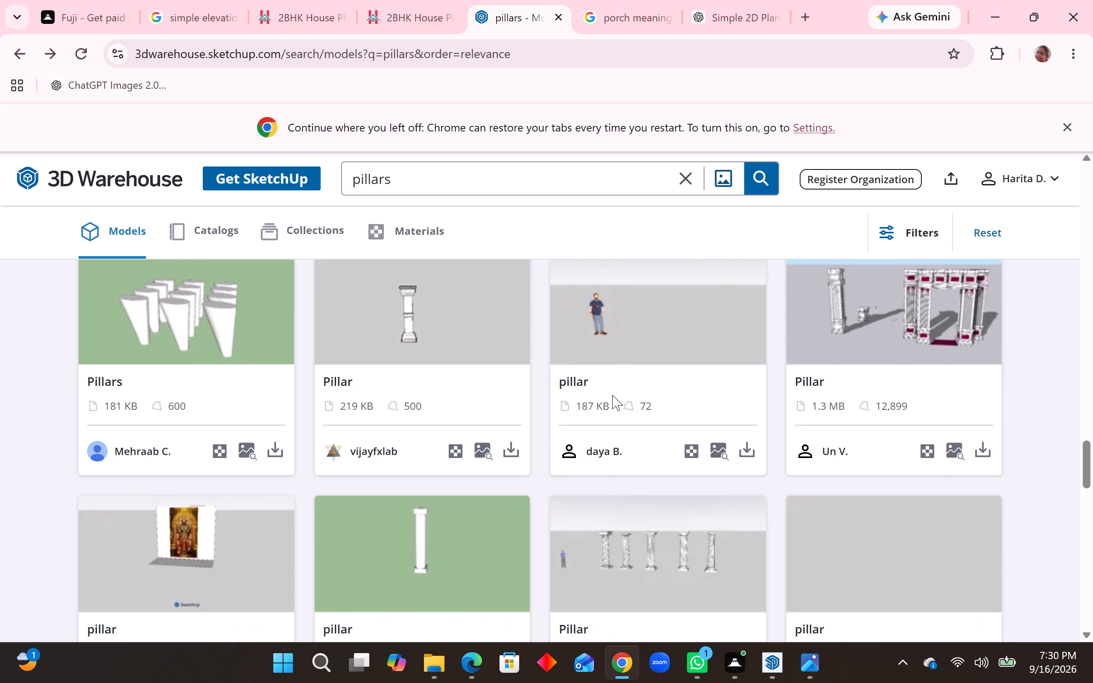
scroll(612, 395, "down", 6)
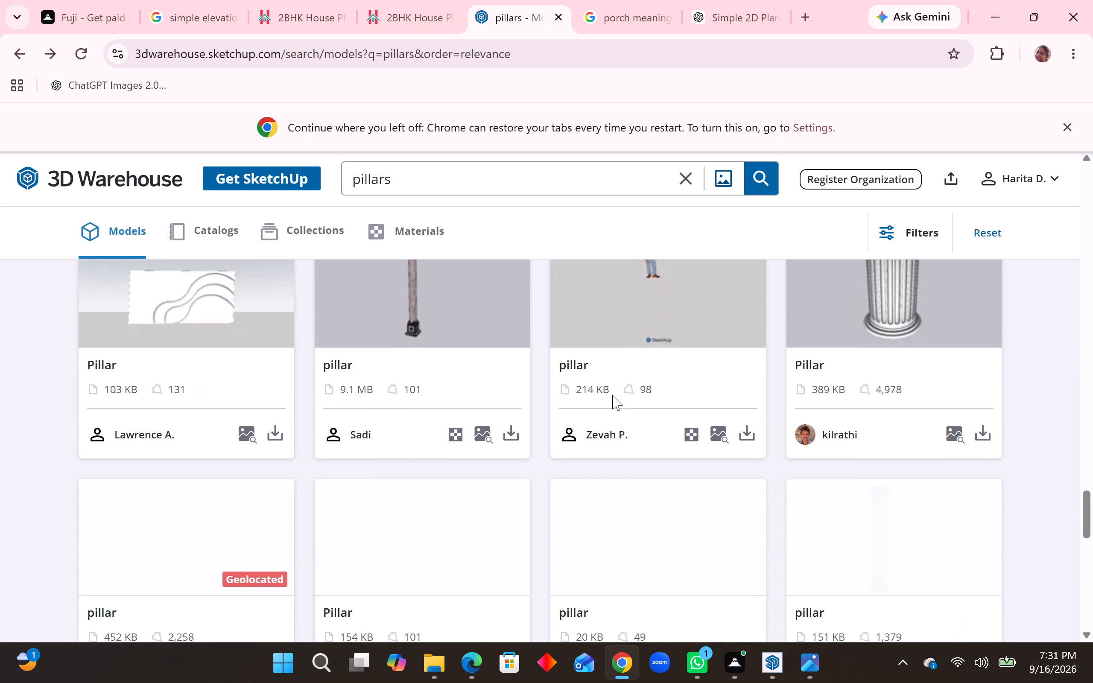
scroll(612, 395, "down", 7)
Download the white fluted 419 KB Pillar, beside the cream 3.1 MB one in the results, as a SketchUp file.
scroll(612, 395, "up", 20)
scroll(612, 395, "up", 9)
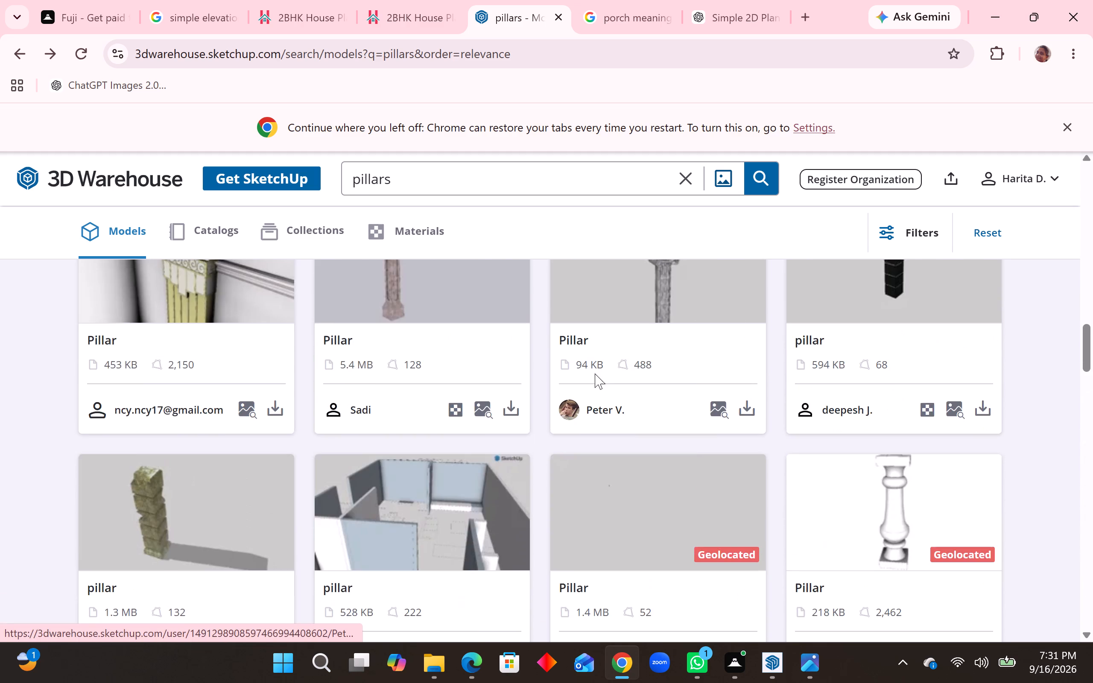
scroll(595, 374, "up", 10)
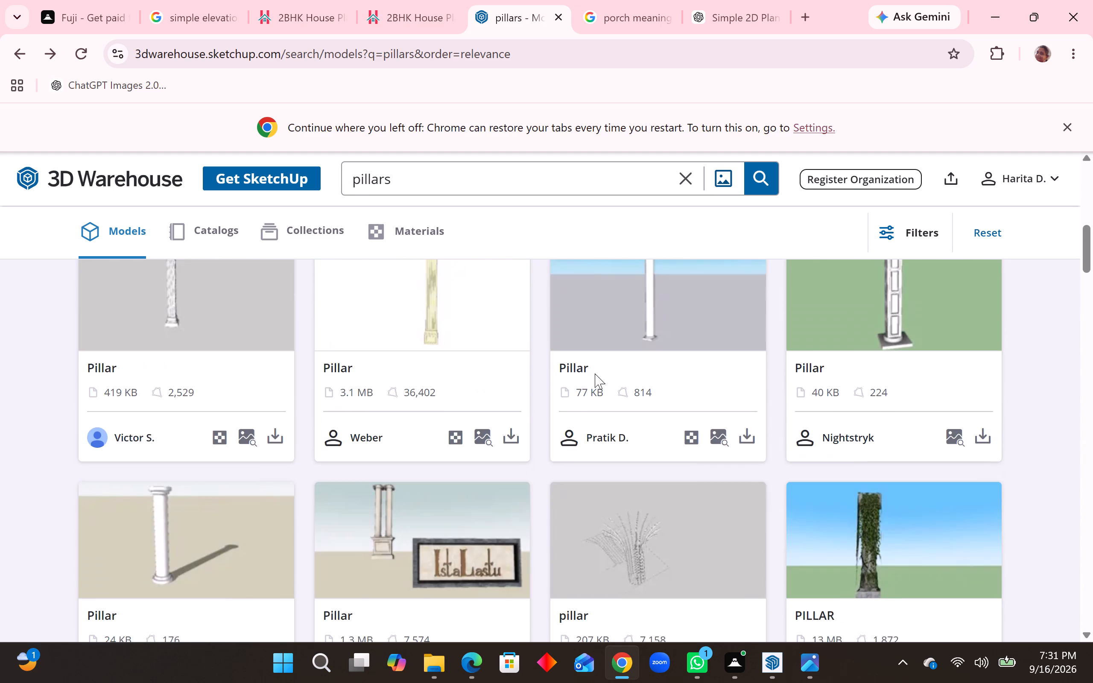
scroll(595, 374, "up", 4)
scroll(595, 374, "down", 2)
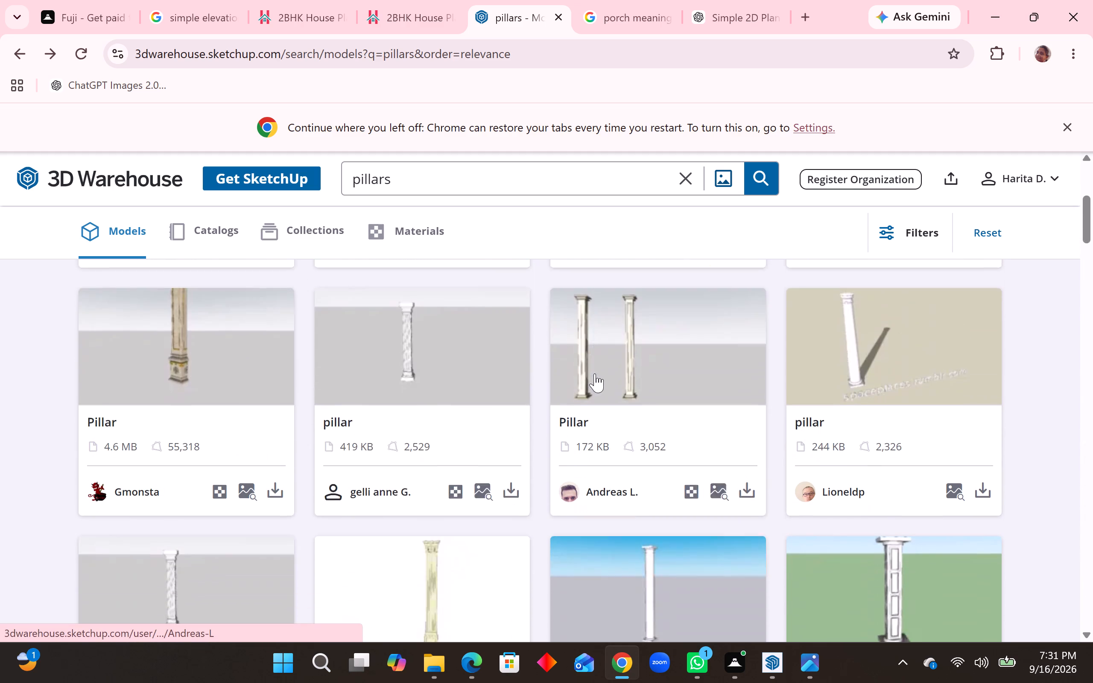
left_click(276, 608)
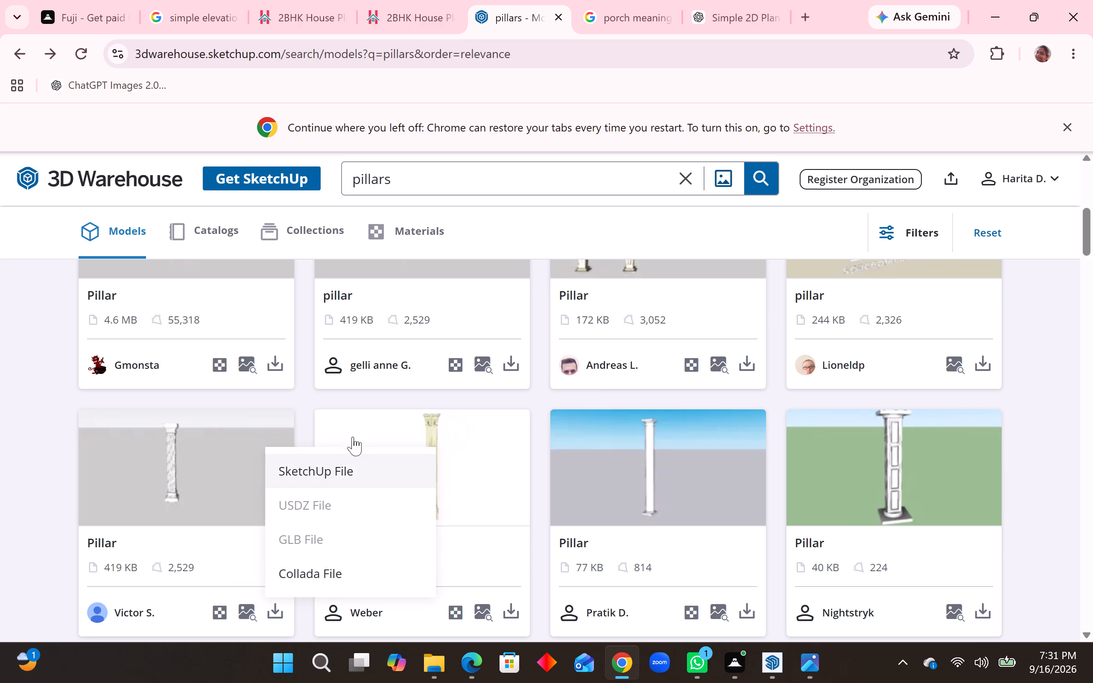
left_click(333, 470)
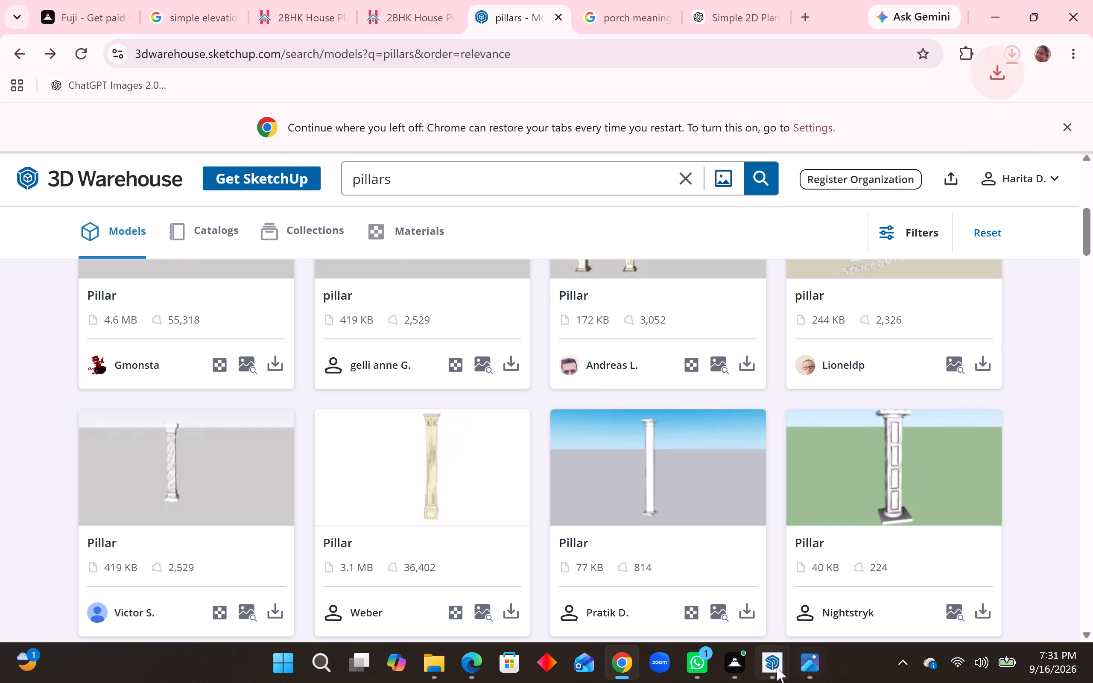
Switch to the SketchUp window with the house model "file 15 sketchup".
left_click(775, 666)
left_click(705, 585)
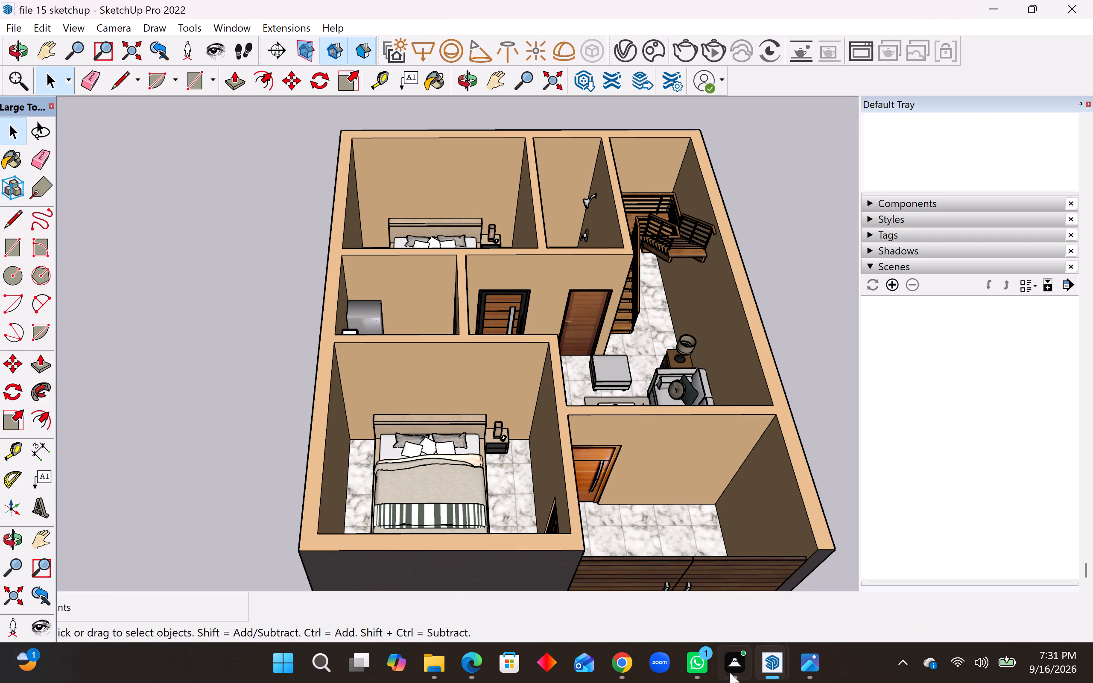
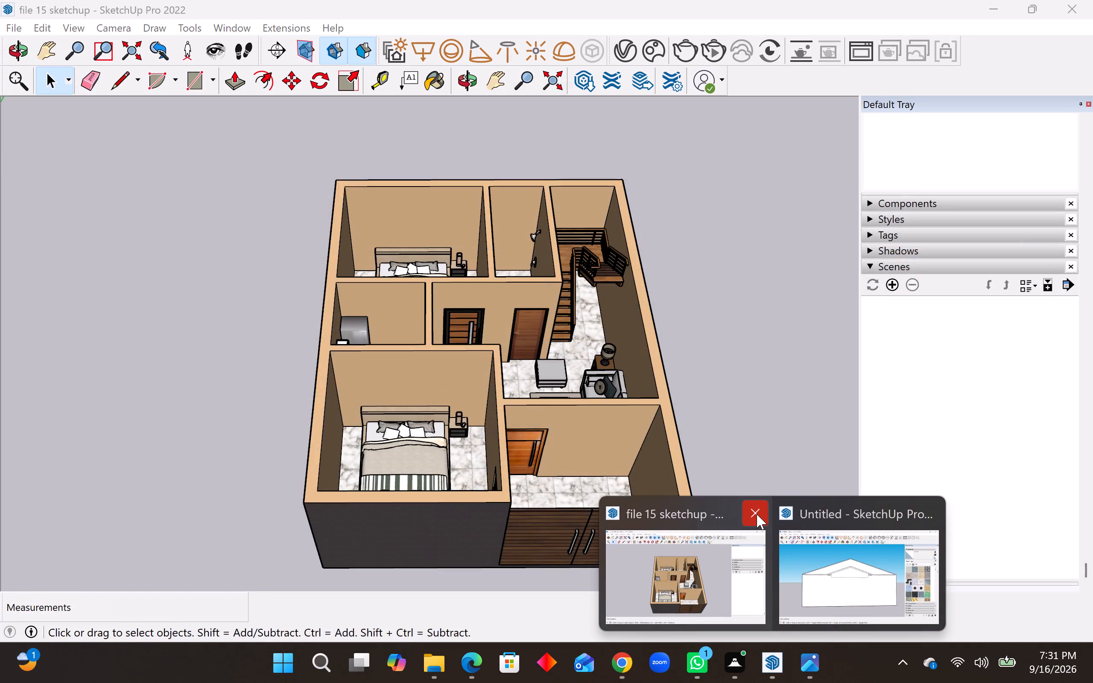
Close the "file 15 sketchup" model window and bring up the Untitled gabled house model.
left_click(757, 514)
left_click(732, 555)
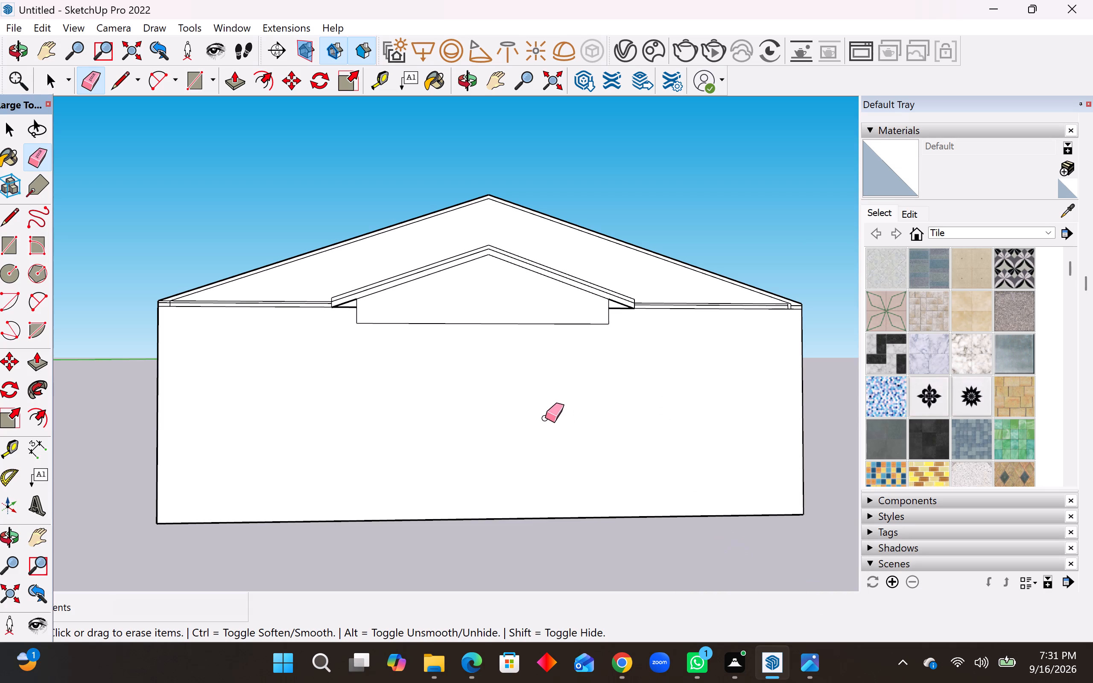
Import the downloaded Pillar model and place it on the ground beside the house, to the right of its front.
key("space")
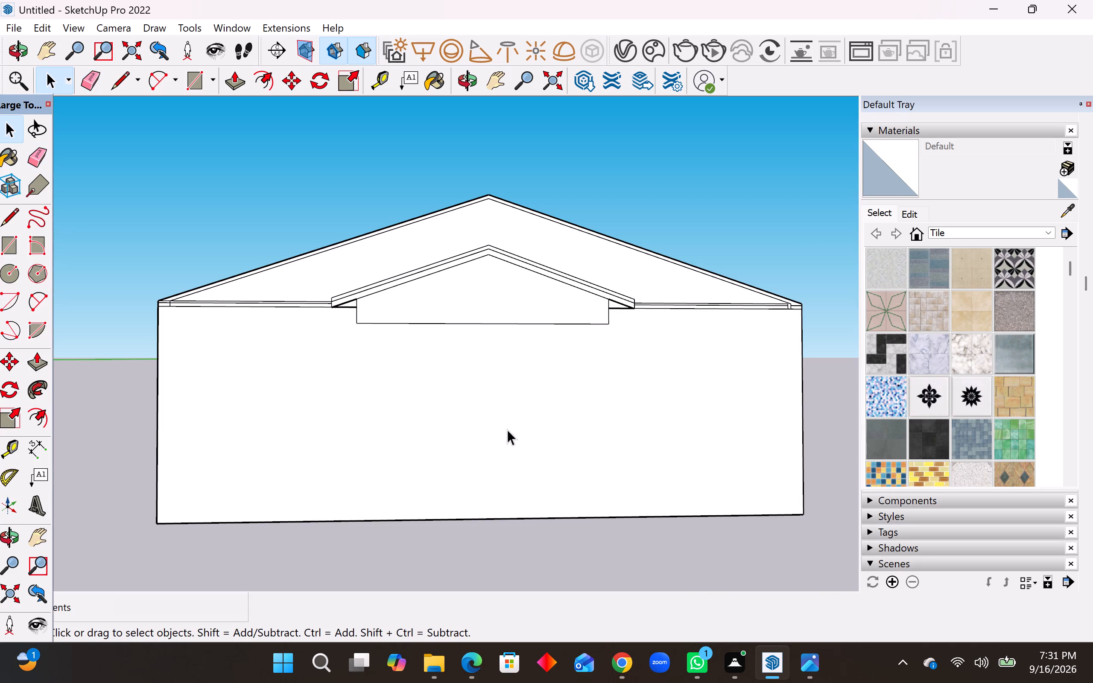
left_click(18, 35)
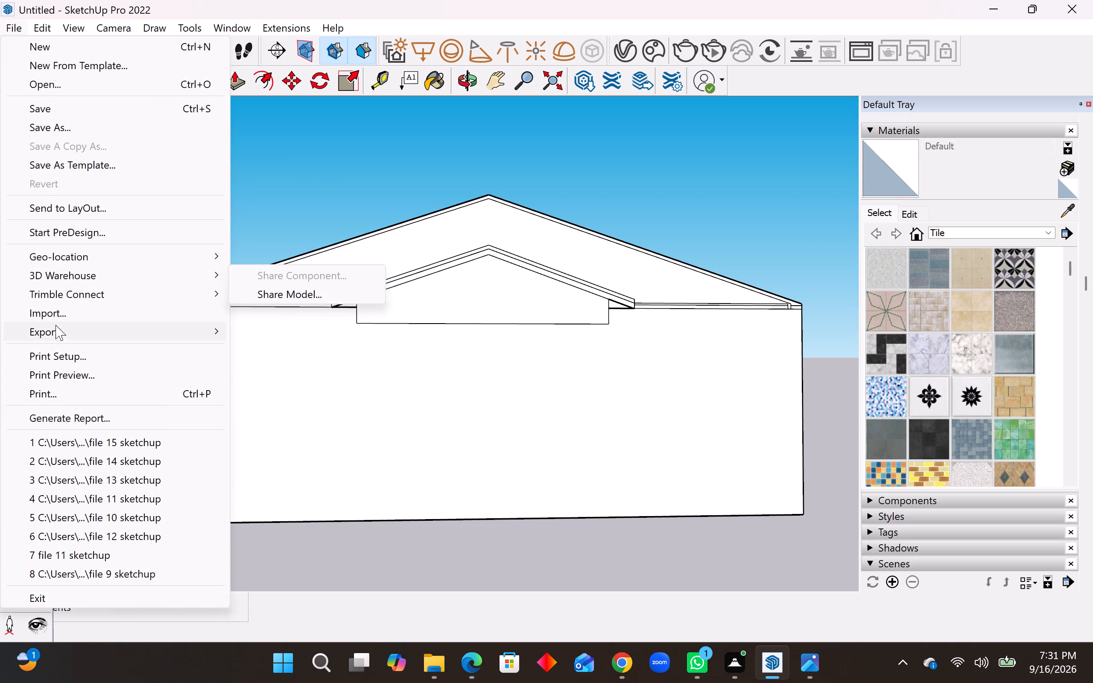
left_click(56, 314)
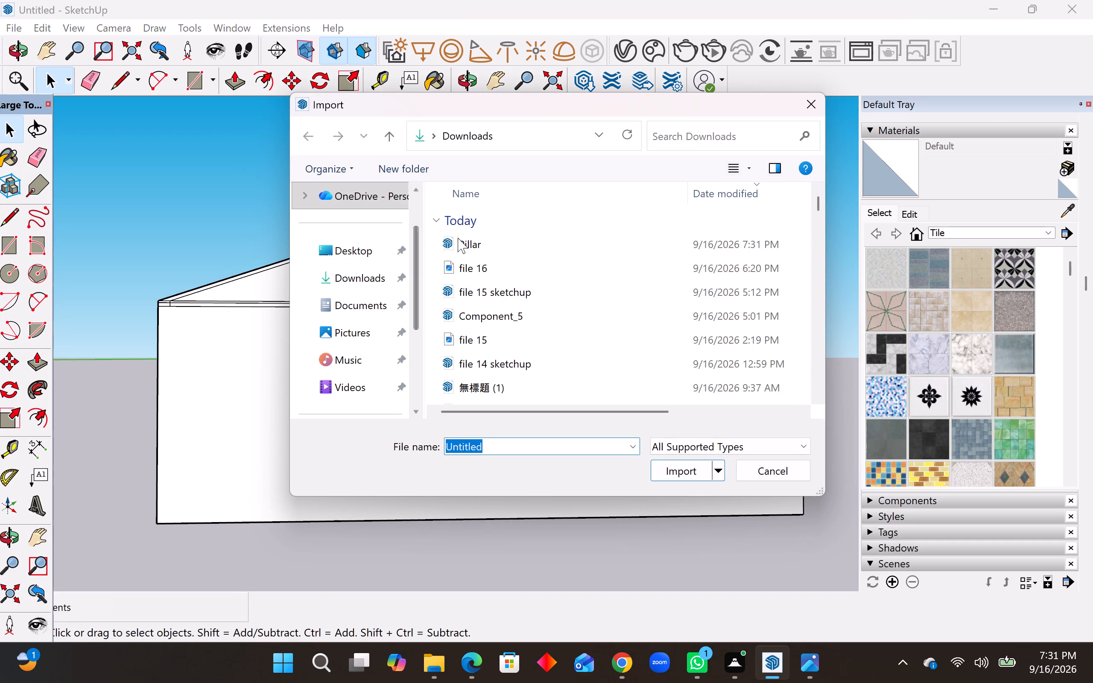
left_click(480, 235)
left_click(669, 471)
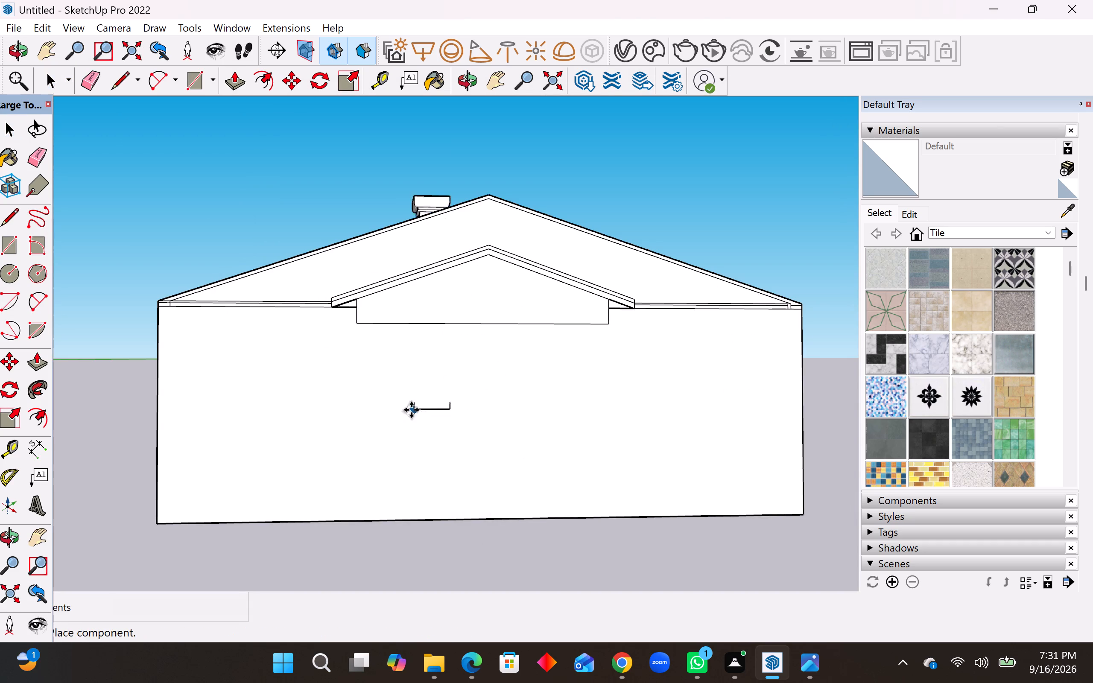
scroll(360, 407, "down", 8)
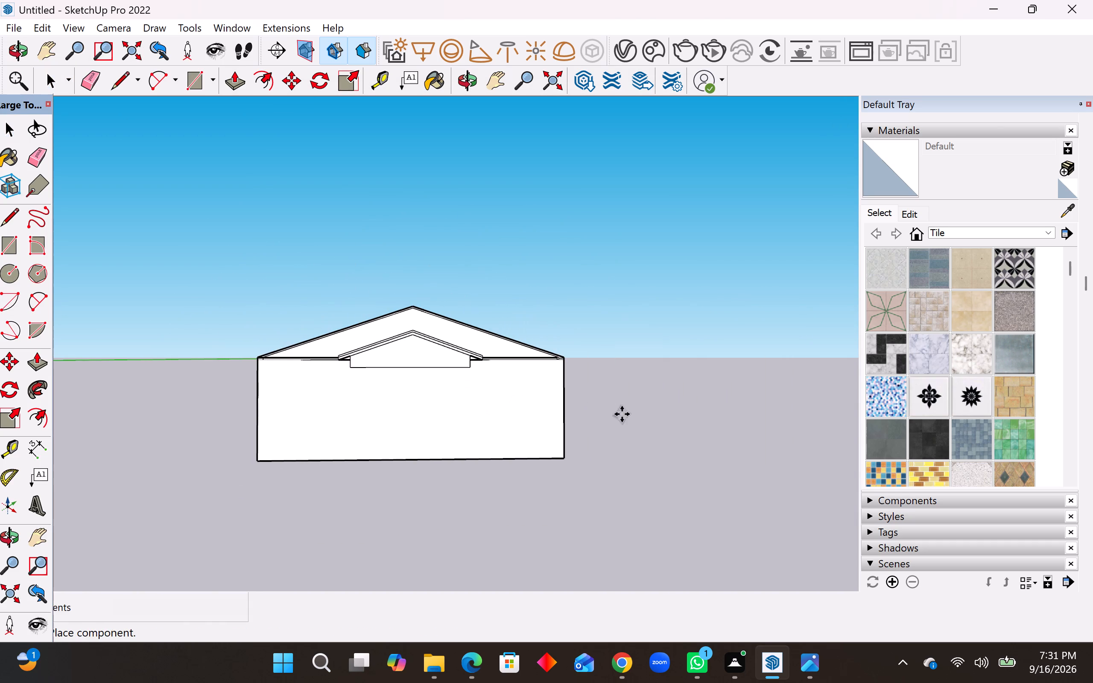
middle_click_drag(660, 429, 646, 514)
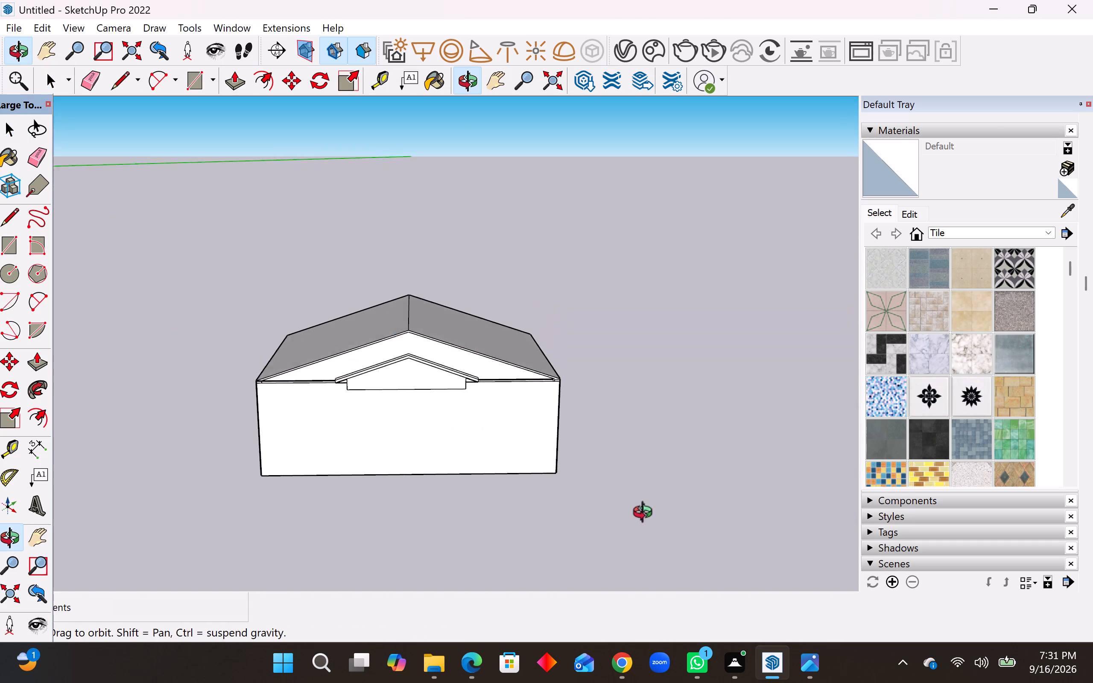
middle_click_drag(646, 514, 646, 520)
left_click(685, 457)
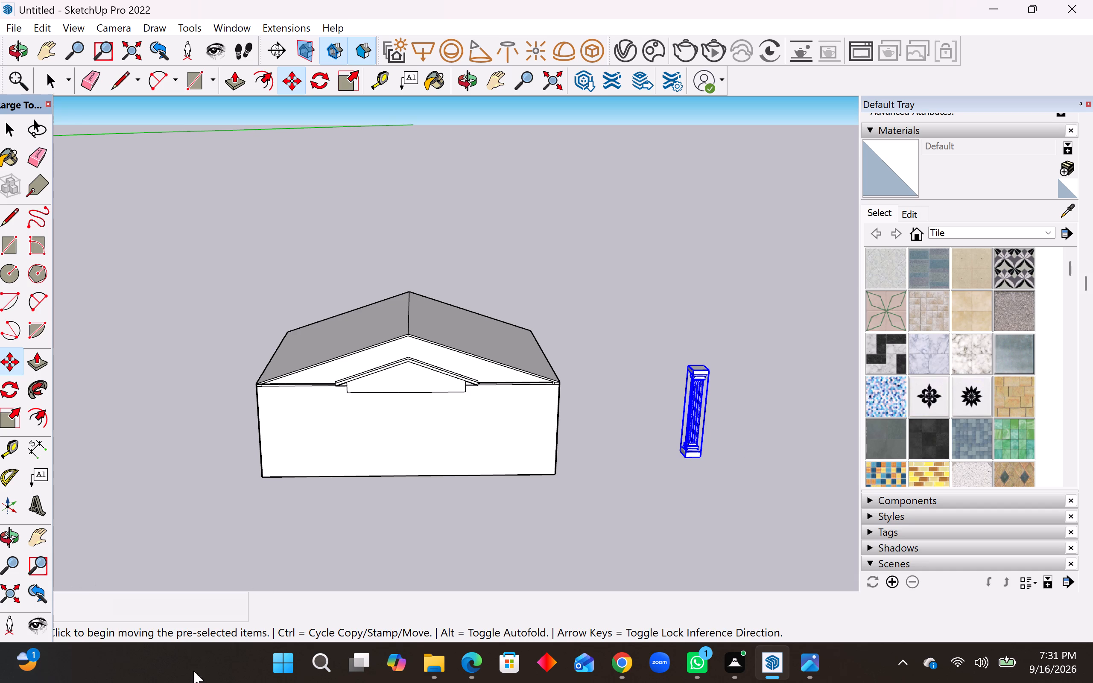
Push the front wall face below the roof inward by 5', leaving the roof edge and small gable overhanging.
middle_click_drag(379, 481, 397, 375)
scroll(397, 391, "up", 3)
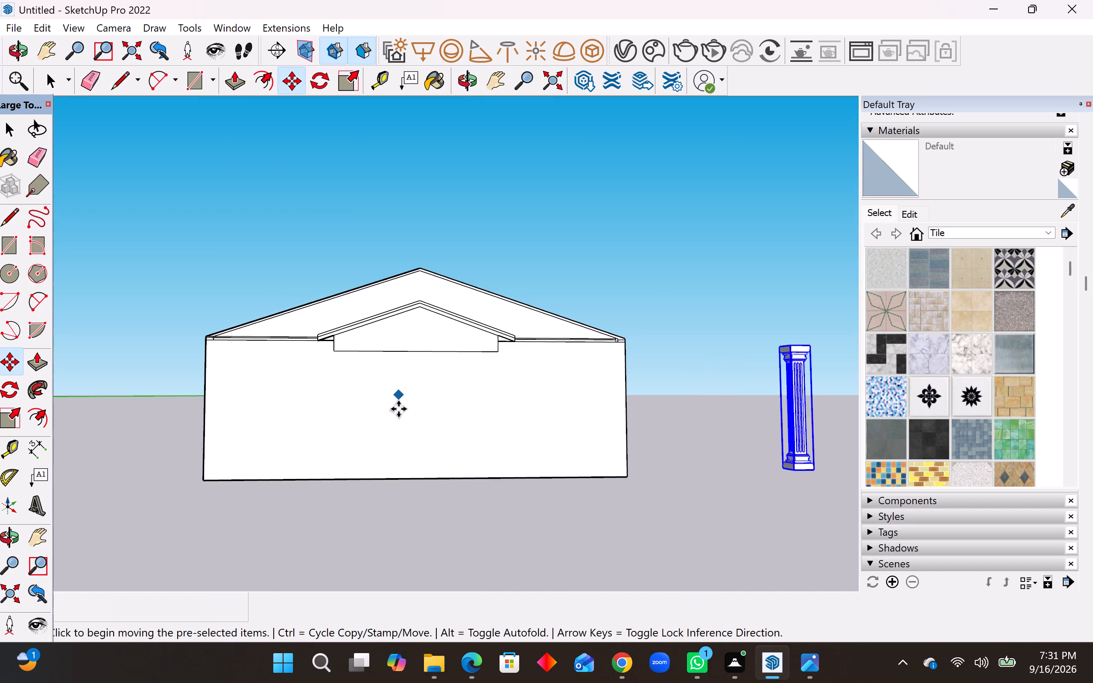
scroll(398, 415, "up", 4)
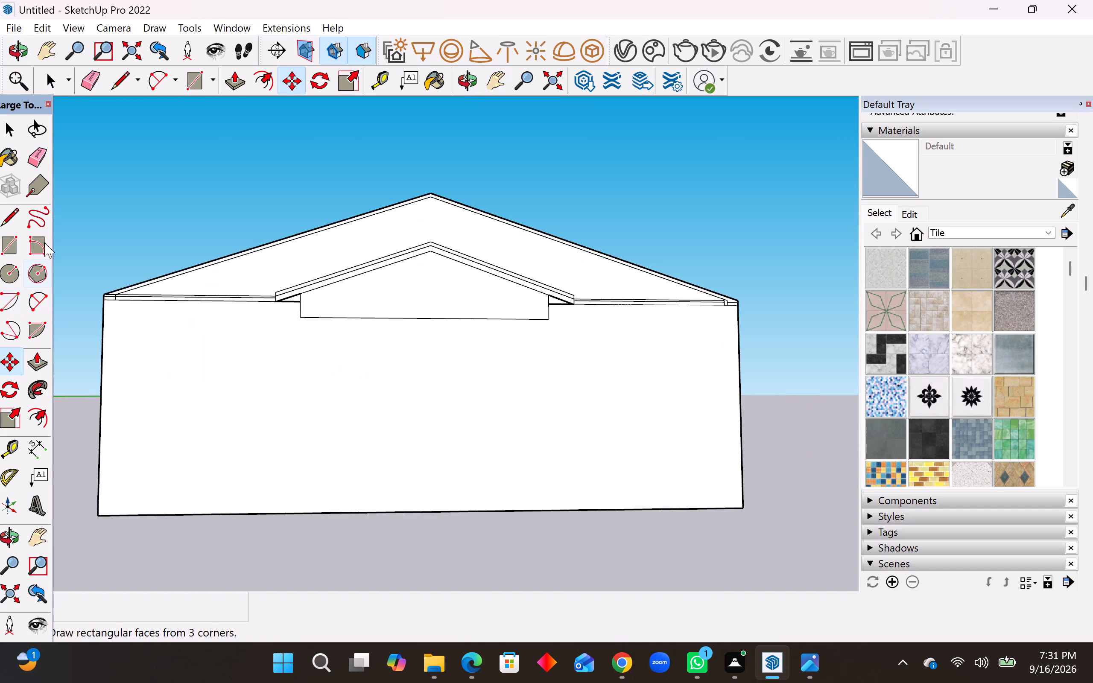
left_click(47, 357)
left_click(289, 379)
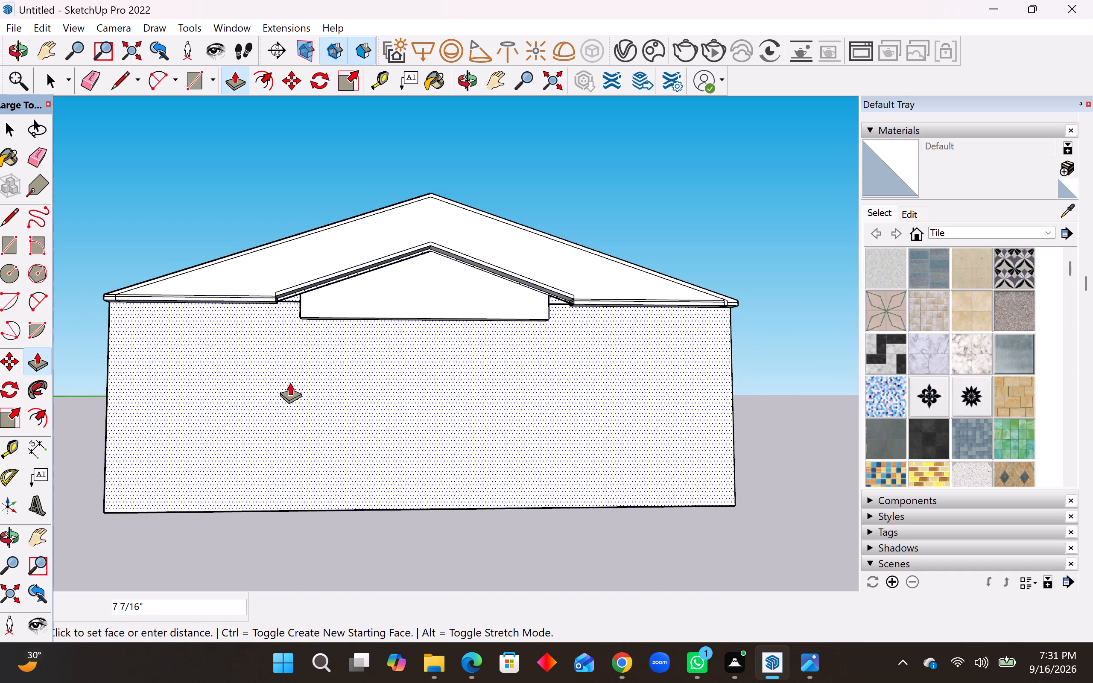
key("Escape")
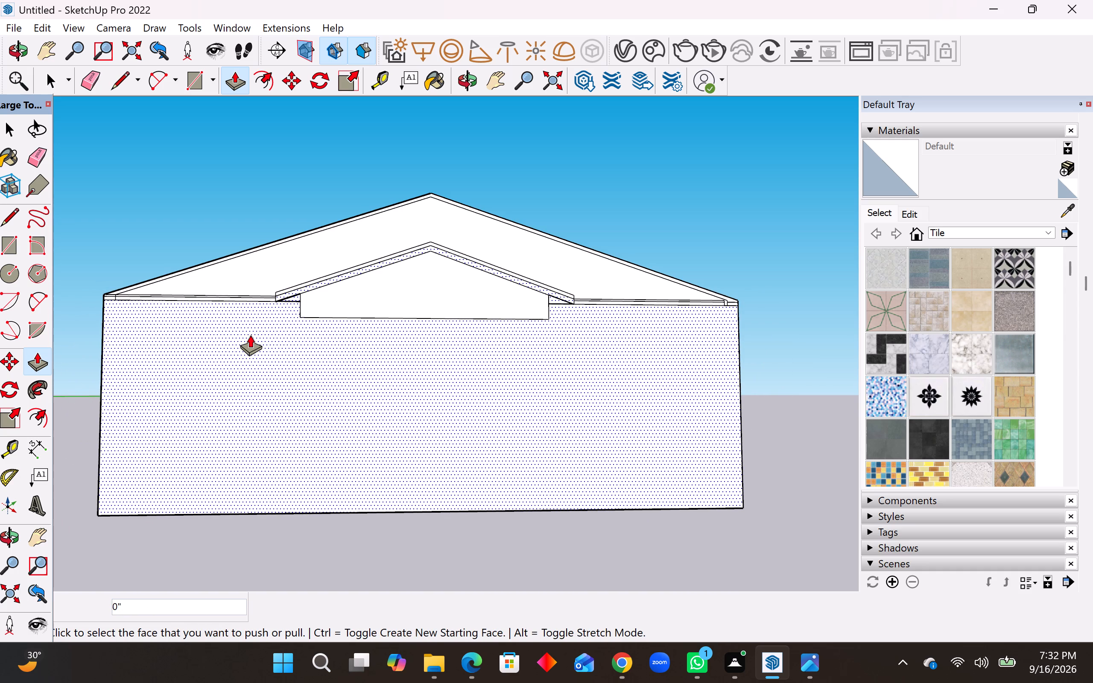
middle_click_drag(250, 338, 304, 352)
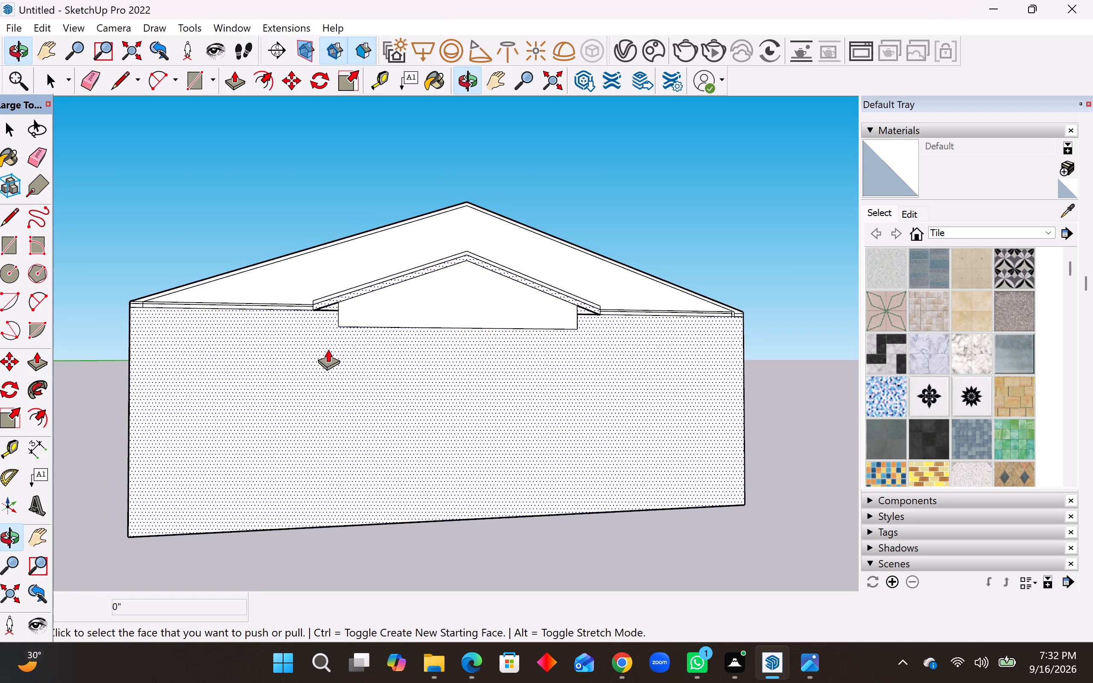
left_click(320, 363)
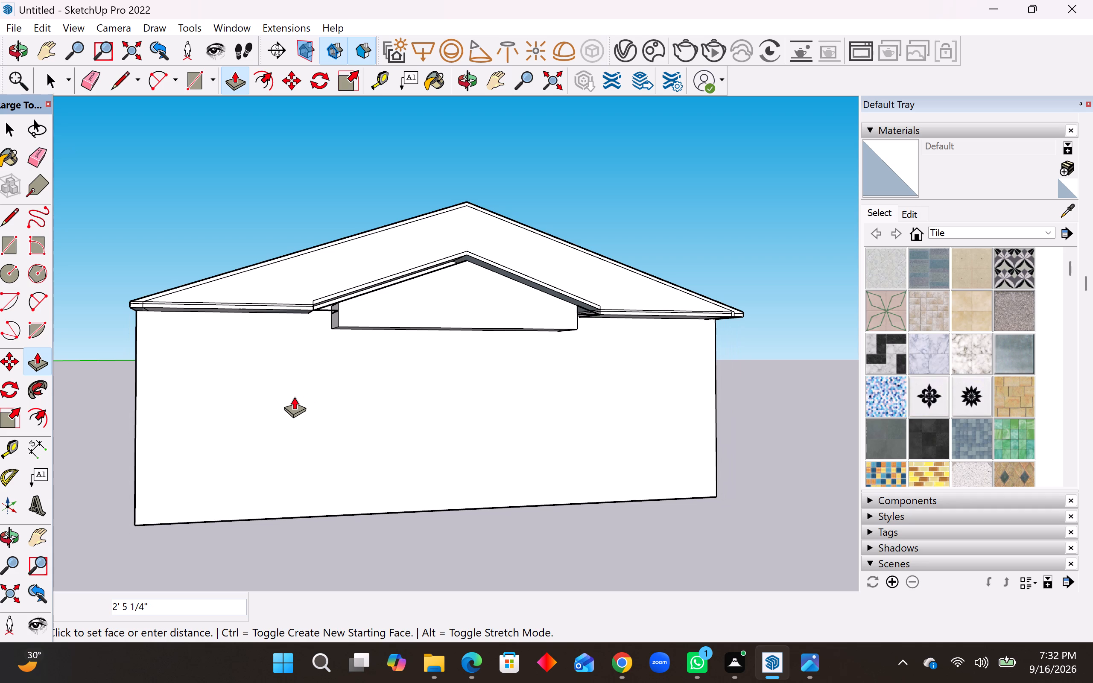
middle_click_drag(295, 396, 291, 344)
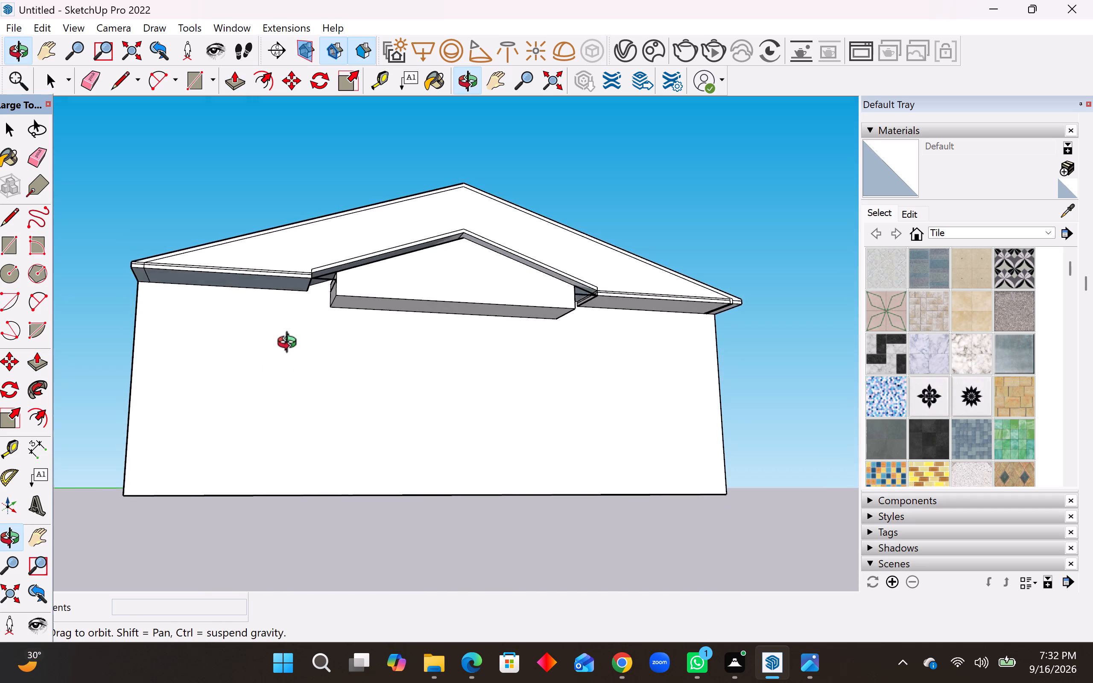
middle_click_drag(291, 344, 275, 367)
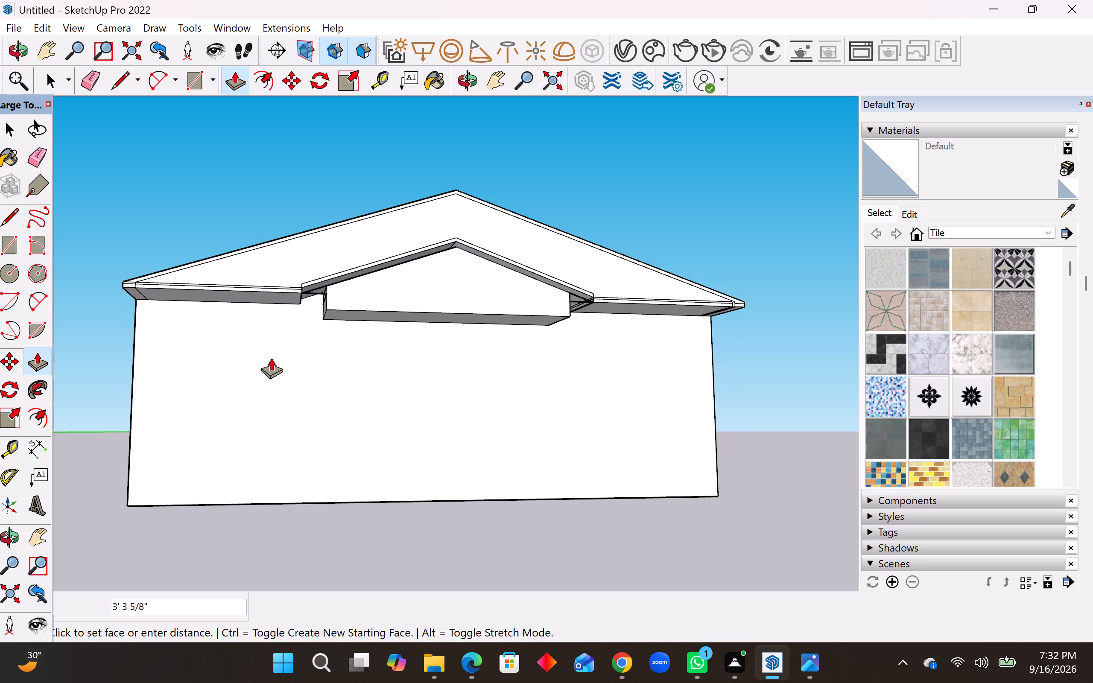
key("5")
key("apostrophe")
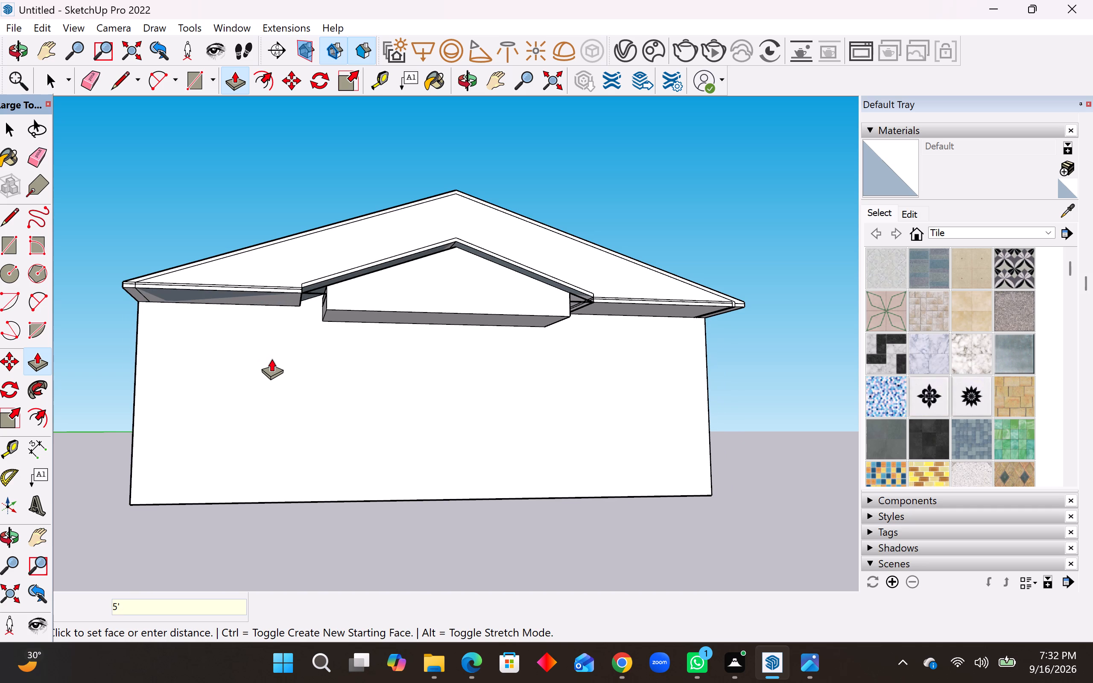
key("Return")
Draw an edge closing the soffit gap between the left eave's inner corner and the side of the small front gable.
middle_click_drag(301, 313, 292, 350)
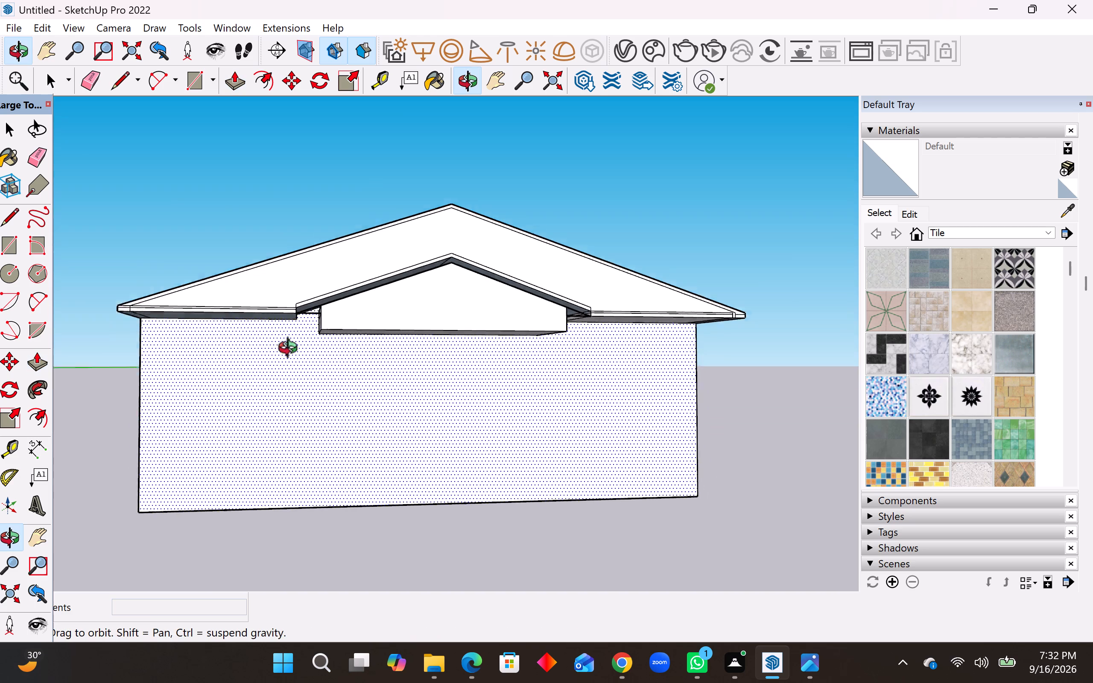
middle_click_drag(292, 350, 288, 372)
scroll(306, 332, "up", 3)
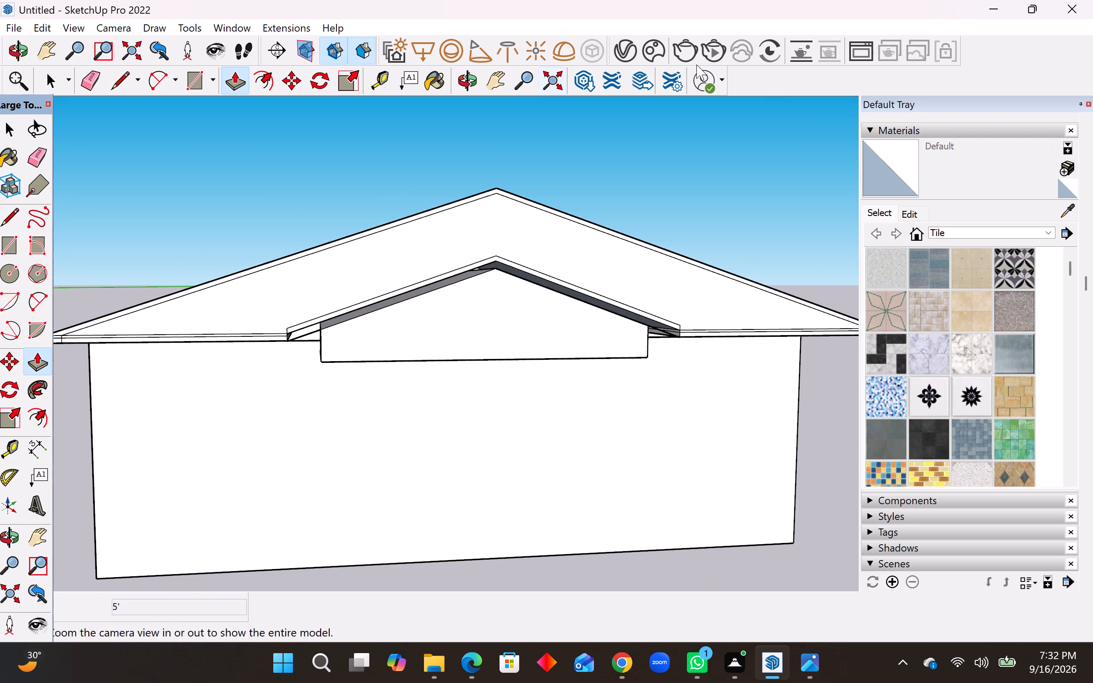
scroll(396, 329, "up", 3)
scroll(294, 318, "up", 3)
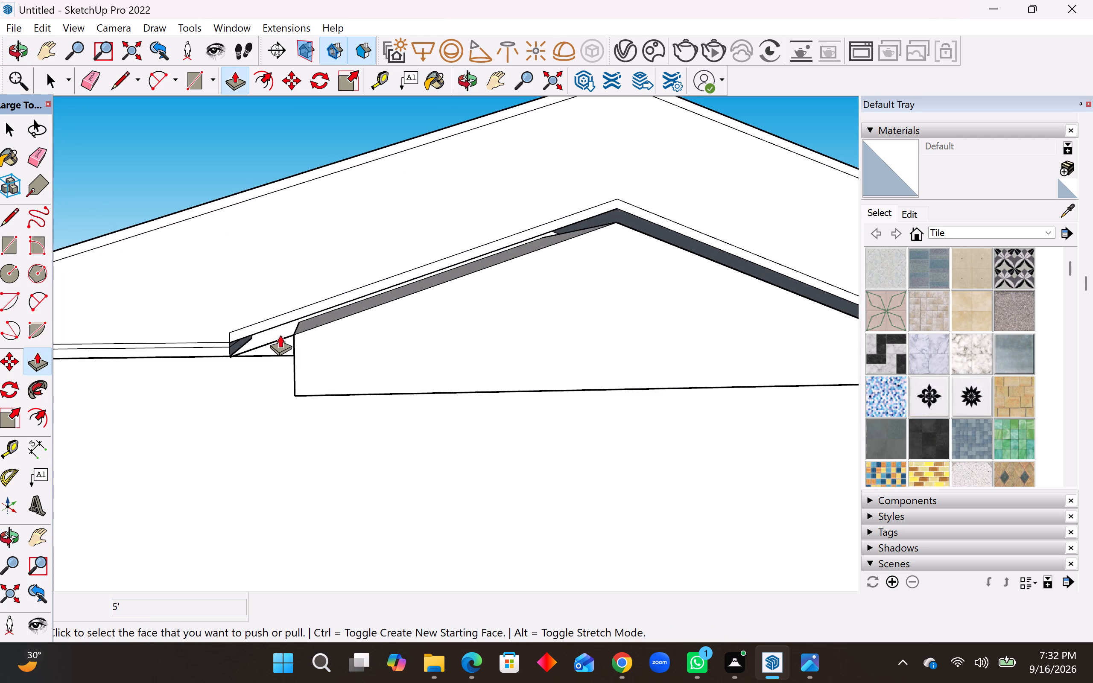
key("space")
scroll(226, 363, "up", 3)
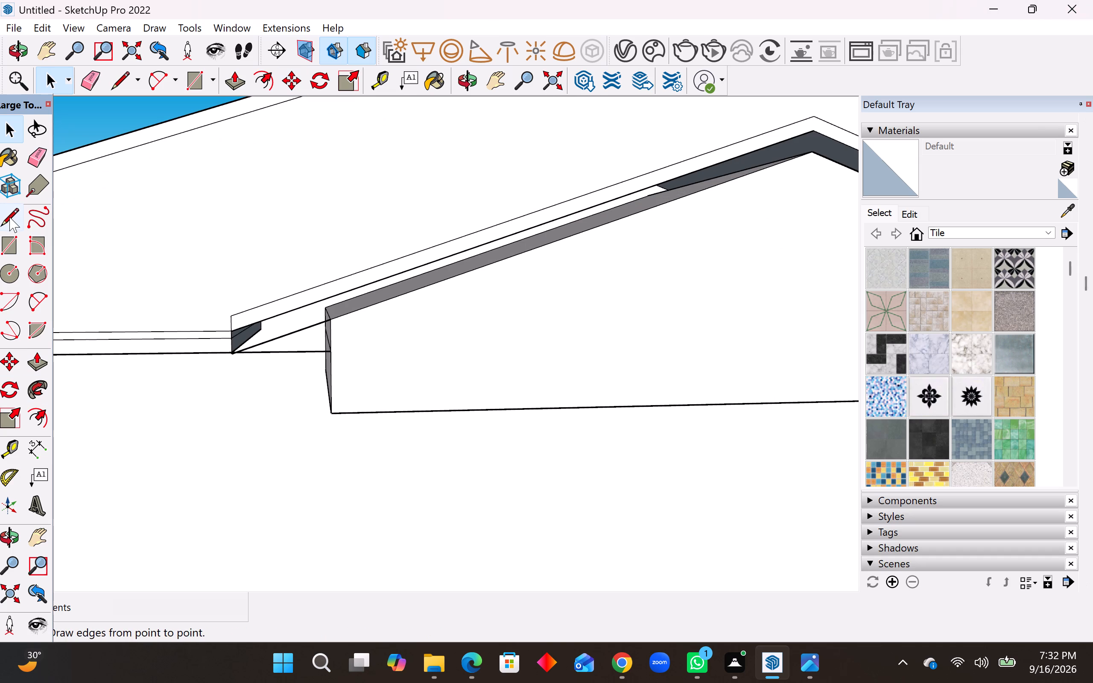
left_click(12, 217)
left_click(237, 355)
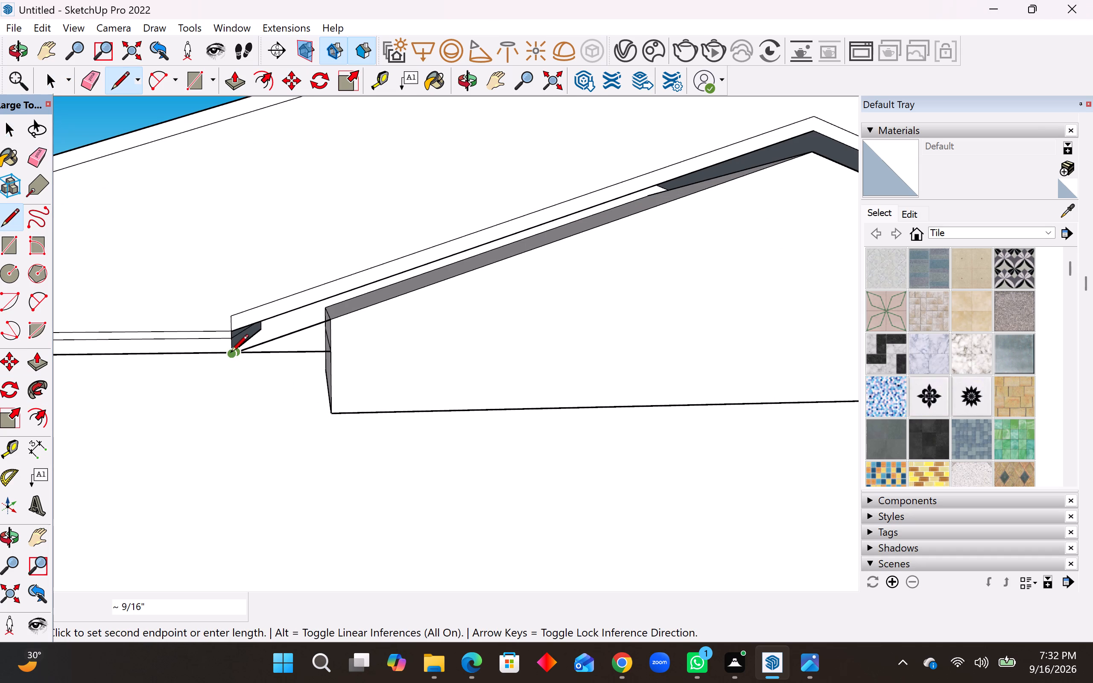
left_click(231, 353)
middle_click_drag(244, 388, 248, 372)
scroll(241, 319, "up", 3)
middle_click_drag(259, 333, 264, 308)
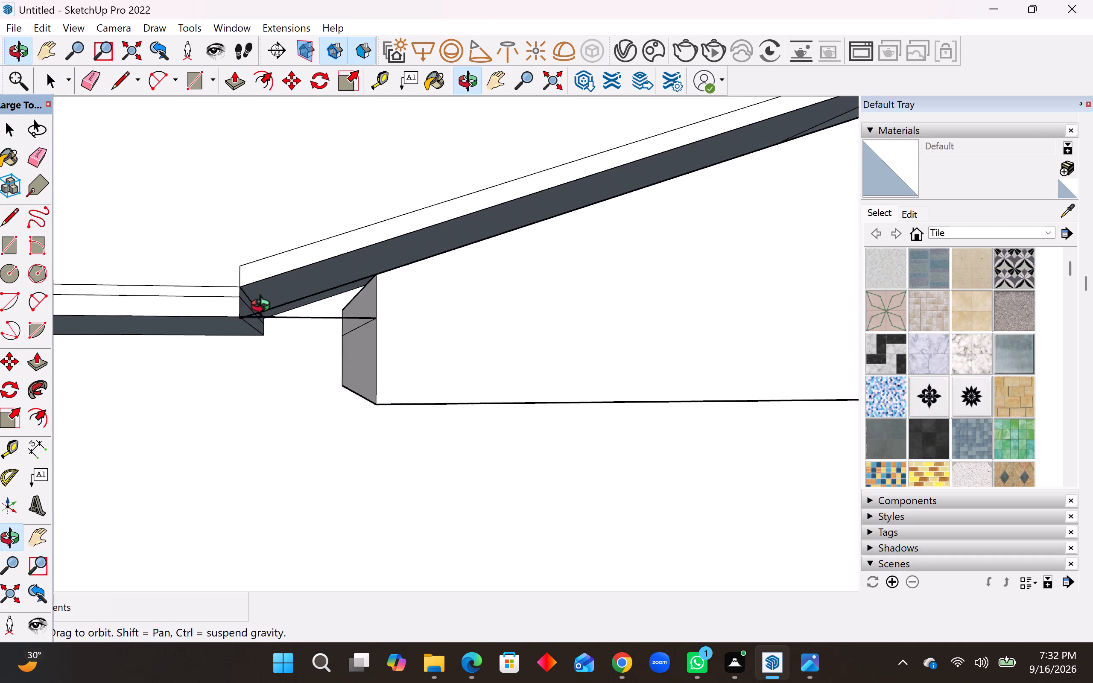
middle_click_drag(264, 308, 285, 330)
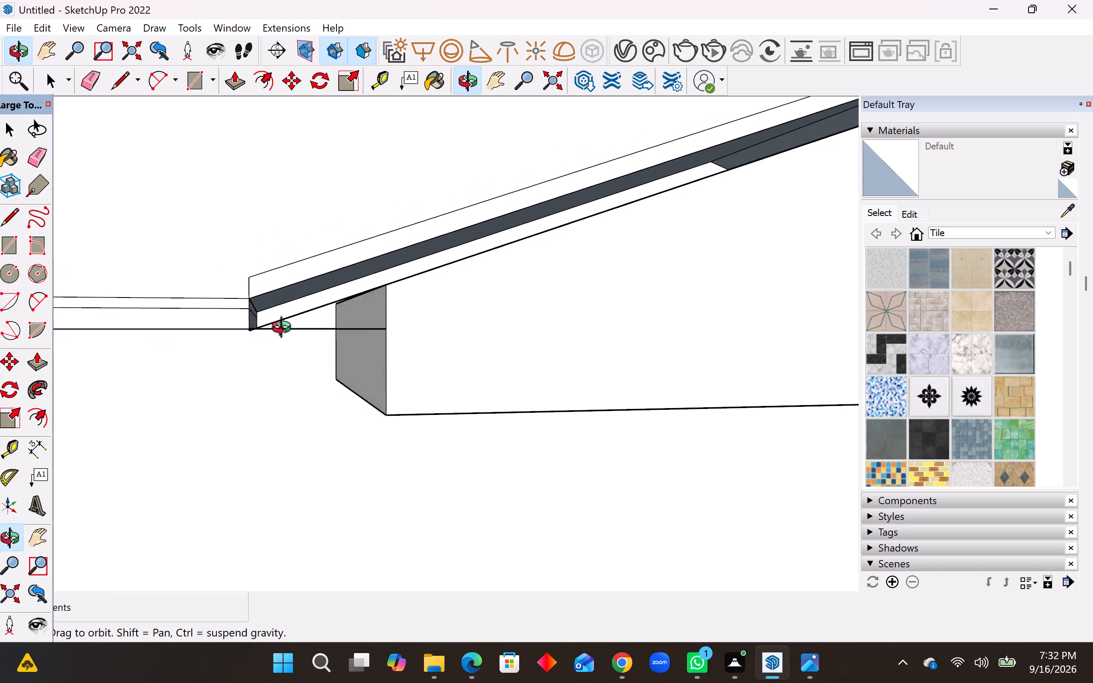
middle_click_drag(285, 330, 280, 248)
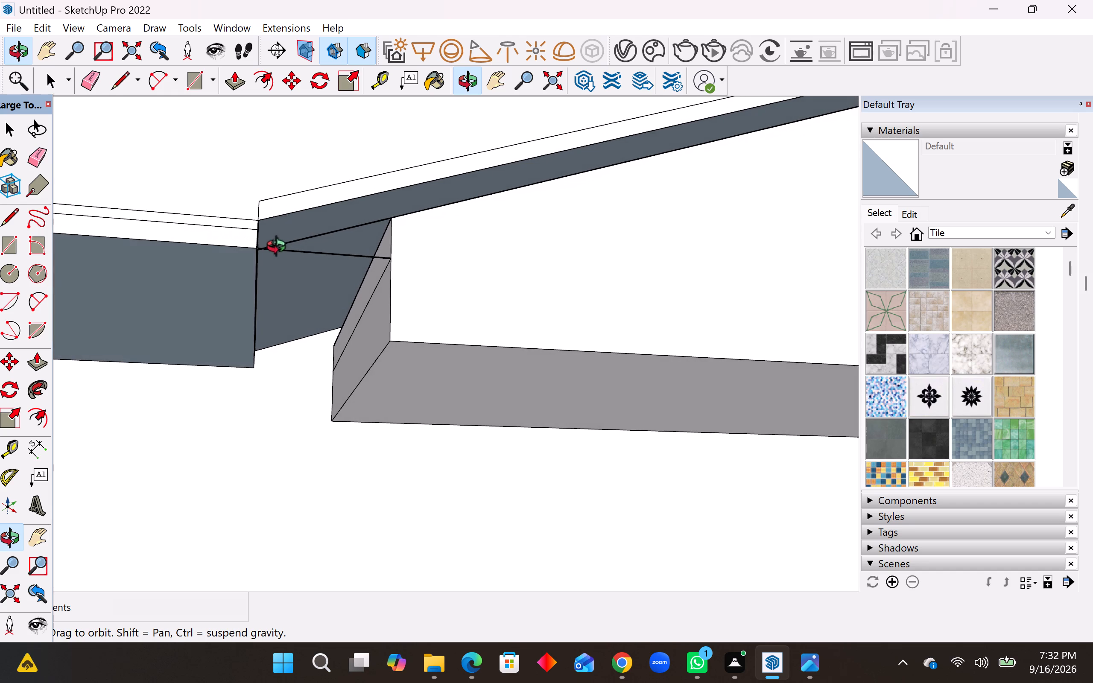
middle_click_drag(280, 248, 281, 248)
left_click(251, 372)
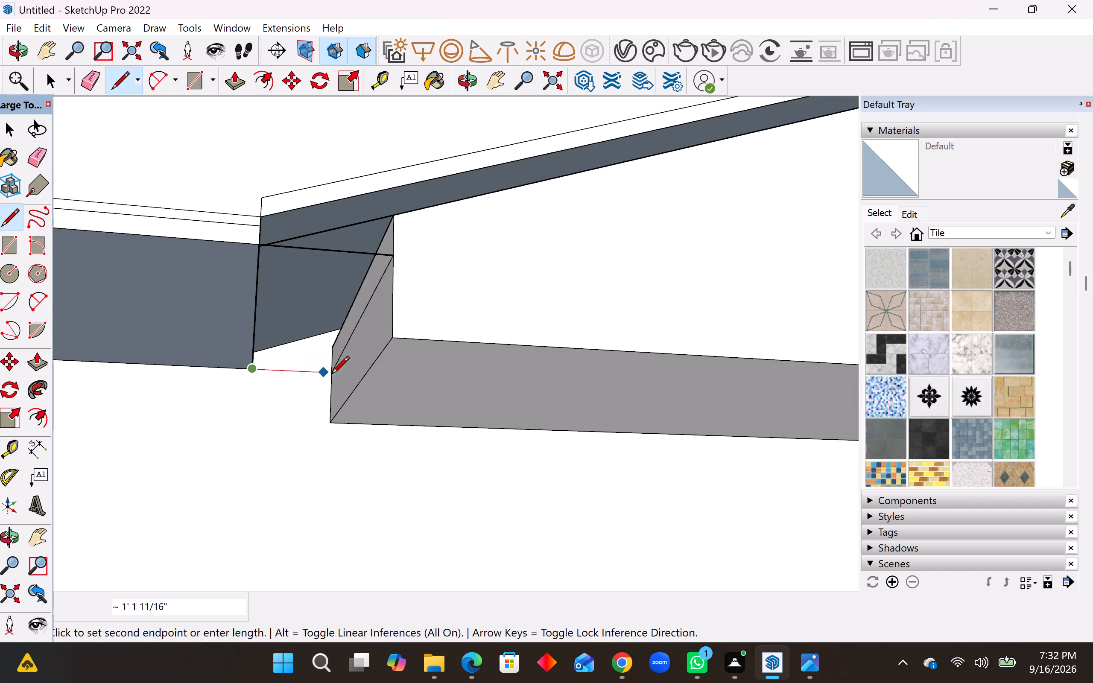
left_click(333, 376)
middle_click_drag(306, 359, 306, 362)
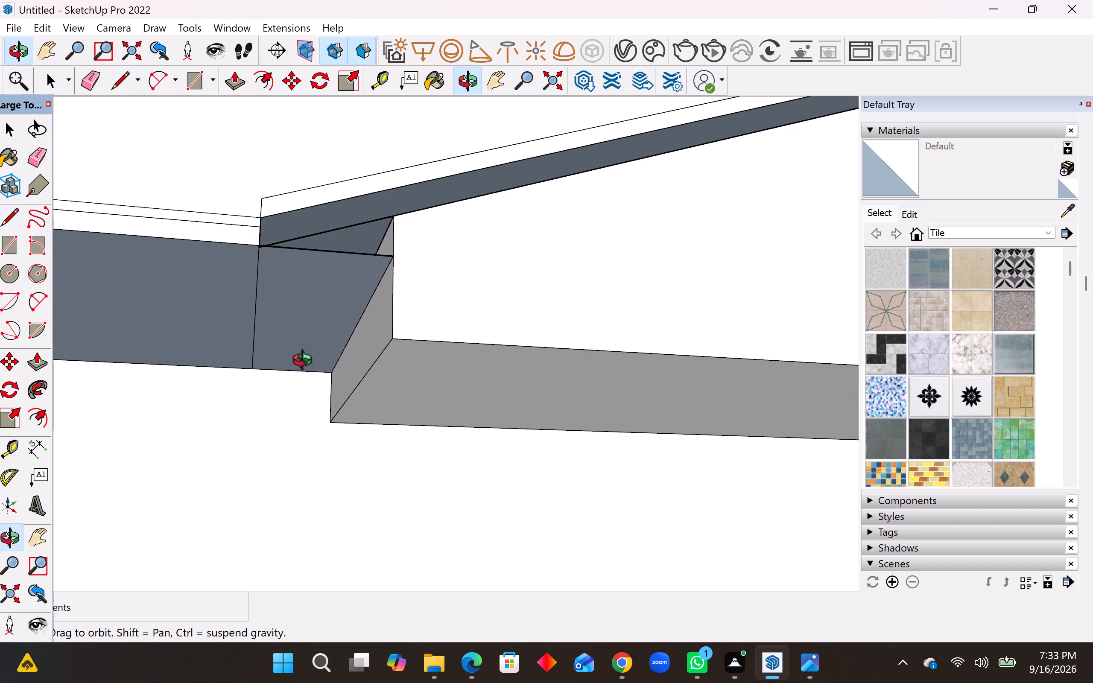
middle_click_drag(306, 362, 286, 491)
Draw the matching edge closing the soffit gap between the right eave's inner corner and the small gable's side.
scroll(230, 401, "down", 14)
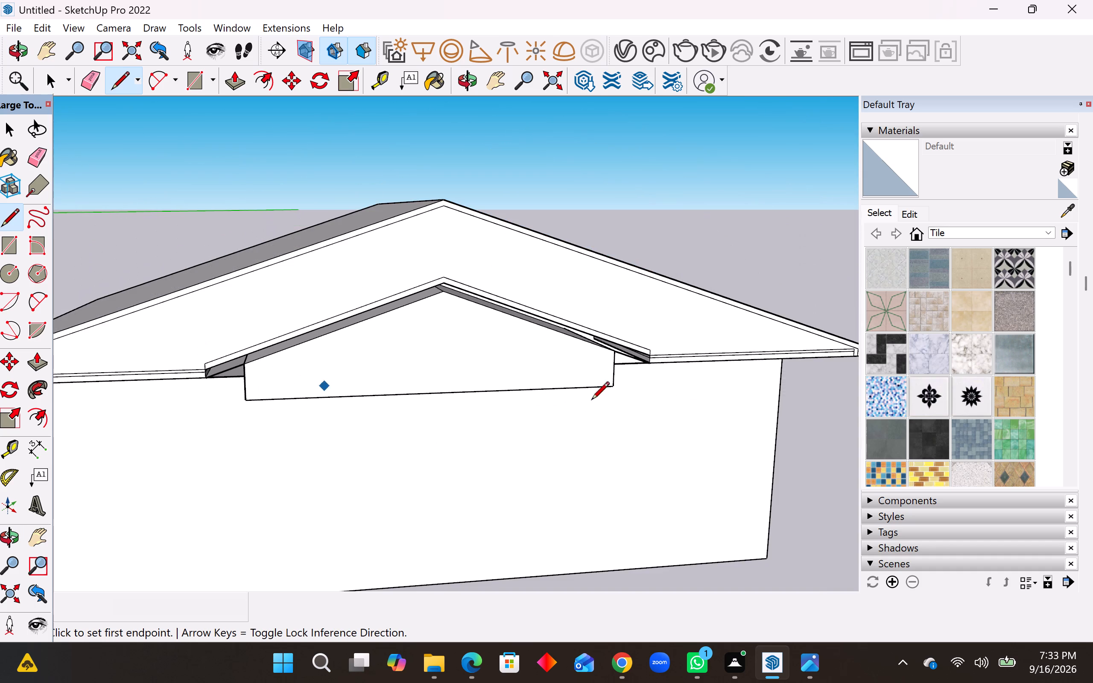
scroll(622, 391, "up", 13)
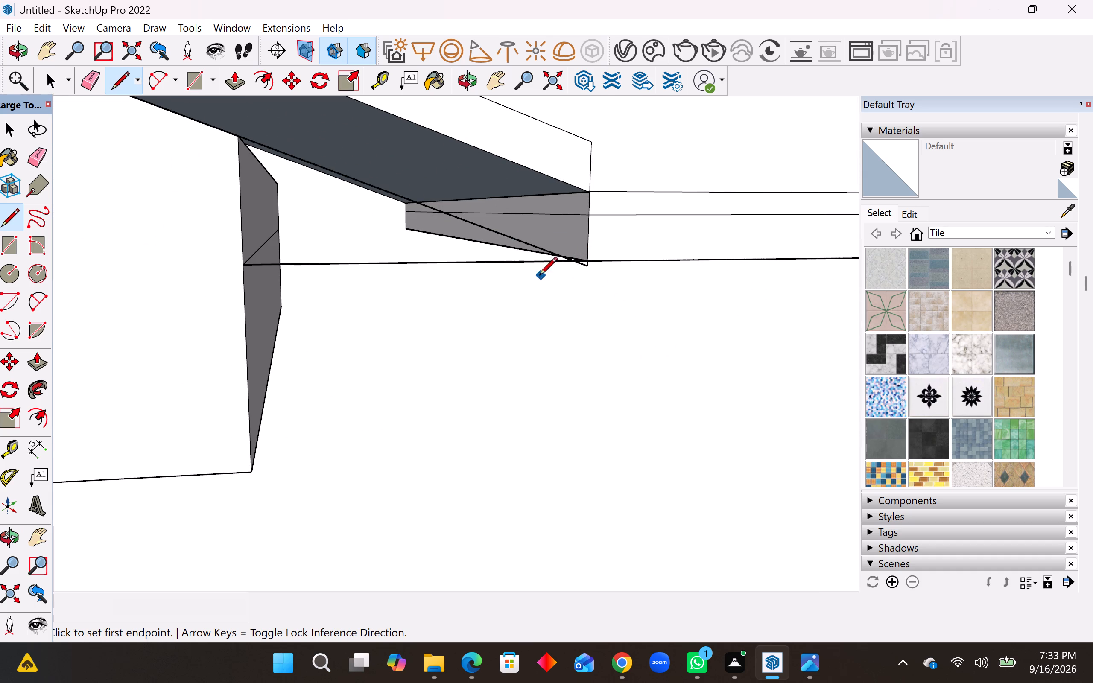
middle_click_drag(541, 276, 522, 218)
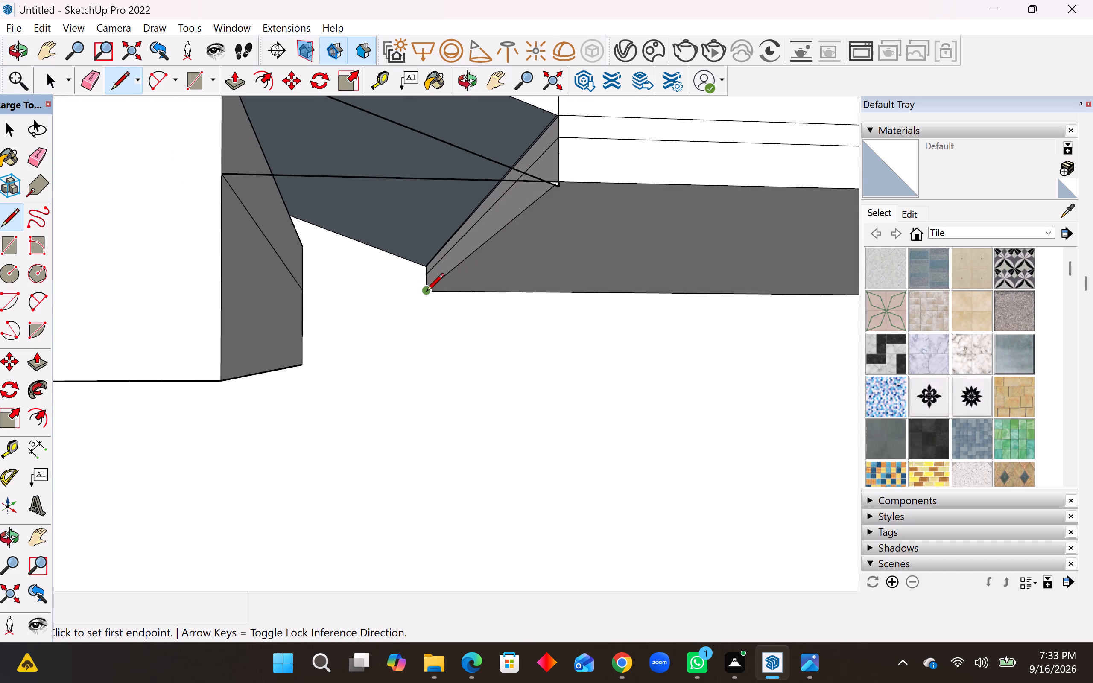
left_click(426, 292)
left_click(304, 292)
middle_click_drag(379, 309, 390, 355)
scroll(438, 326, "down", 5)
scroll(483, 324, "down", 1)
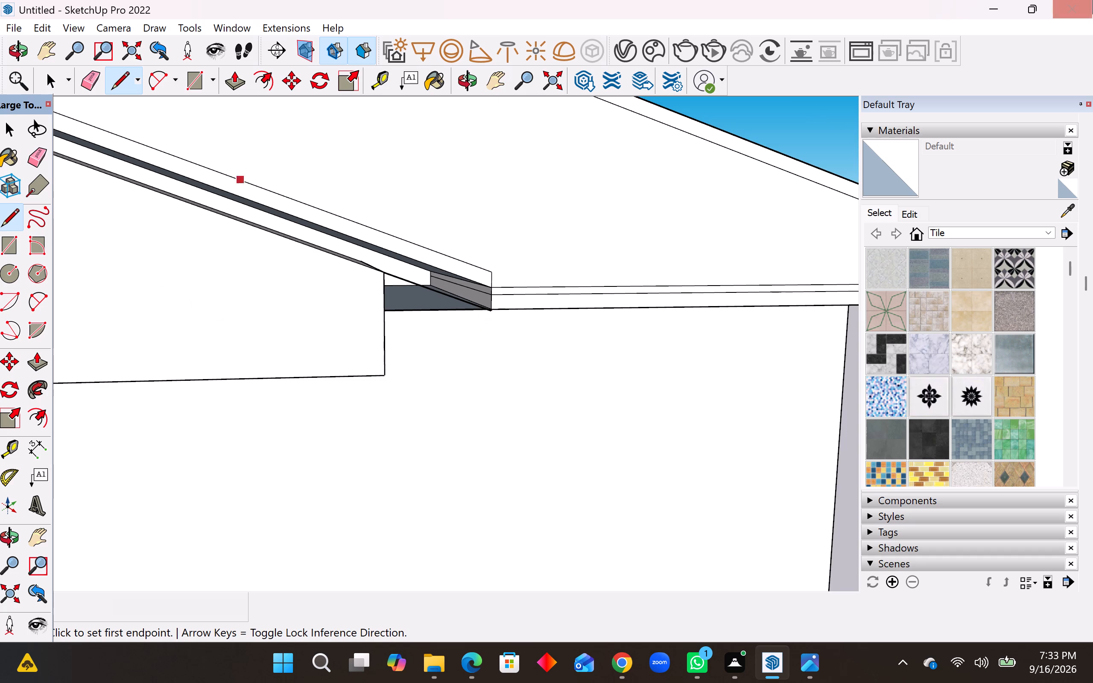
Pull the recessed band beneath the small gable's sloping roof edge outward 5', flush with the roof front.
left_click(32, 360)
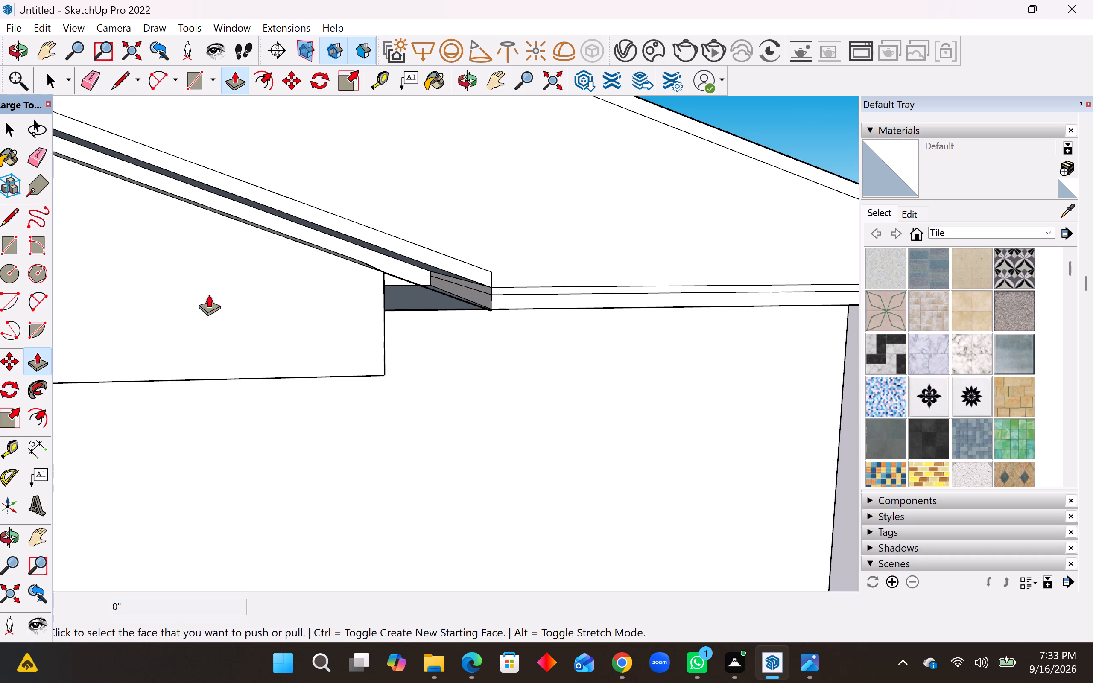
left_click(350, 245)
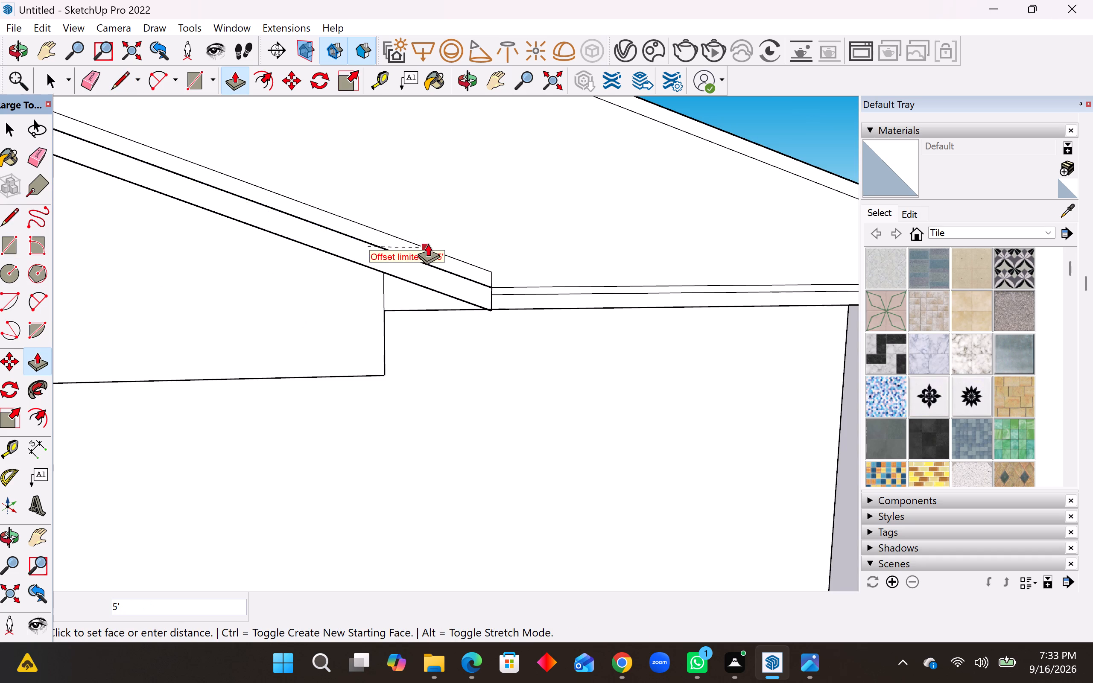
left_click(430, 240)
scroll(497, 269, "down", 2)
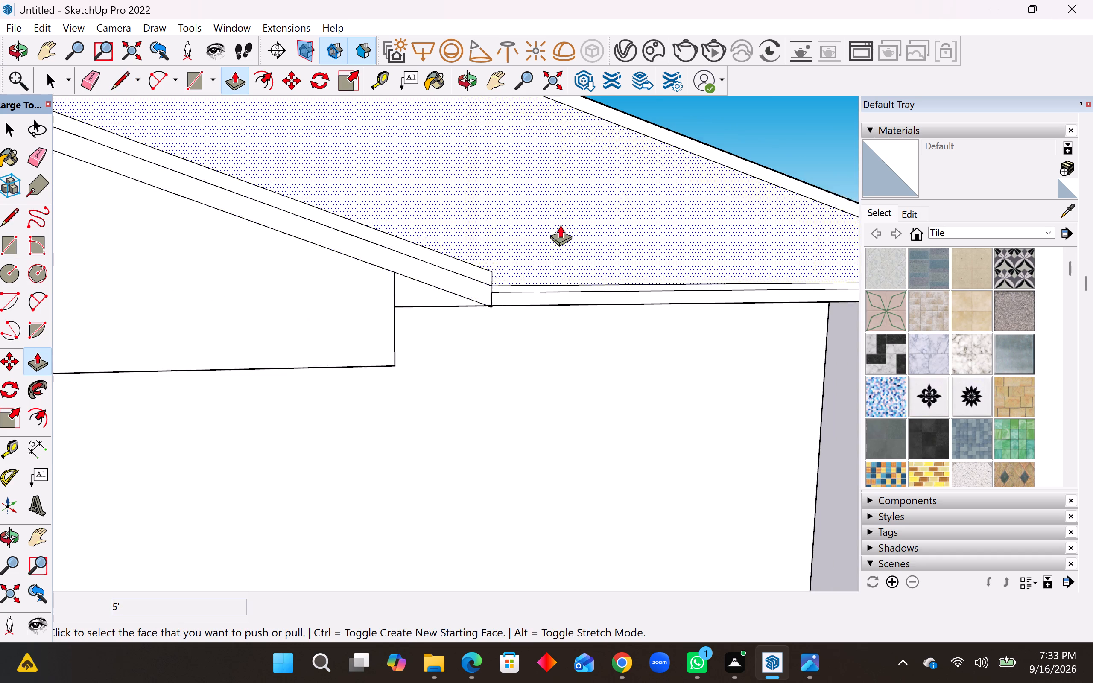
scroll(560, 225, "down", 11)
scroll(114, 233, "up", 8)
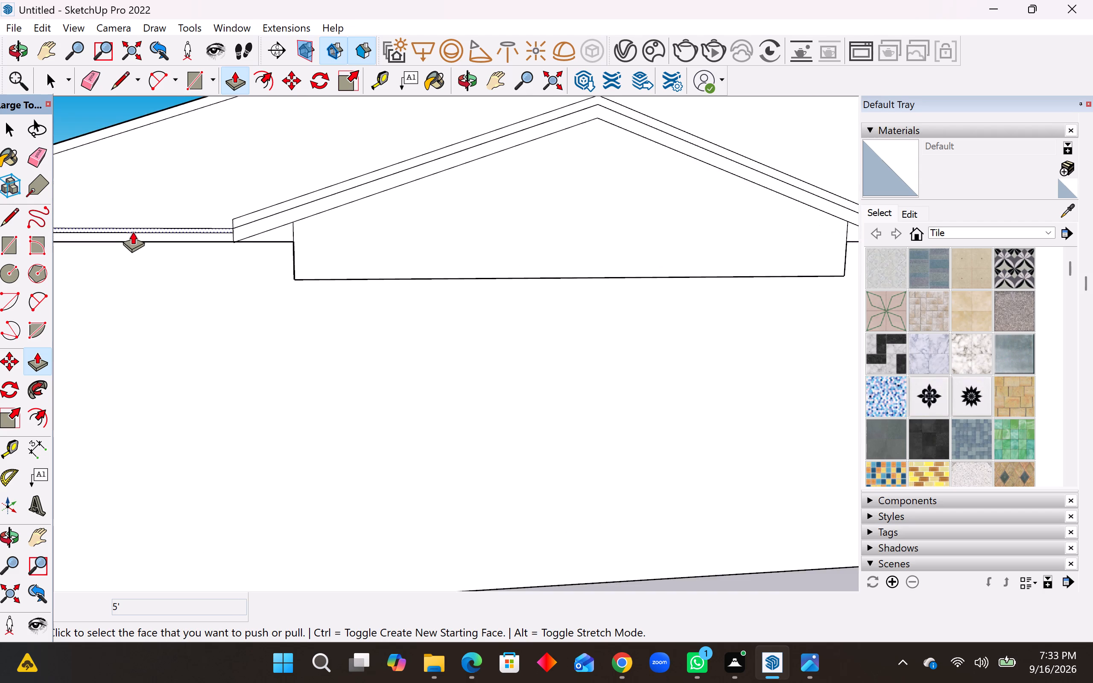
Examine the soffits and the underside of the small gable where they meet the recessed front wall.
middle_click_drag(139, 237, 140, 271)
middle_click_drag(237, 216, 234, 162)
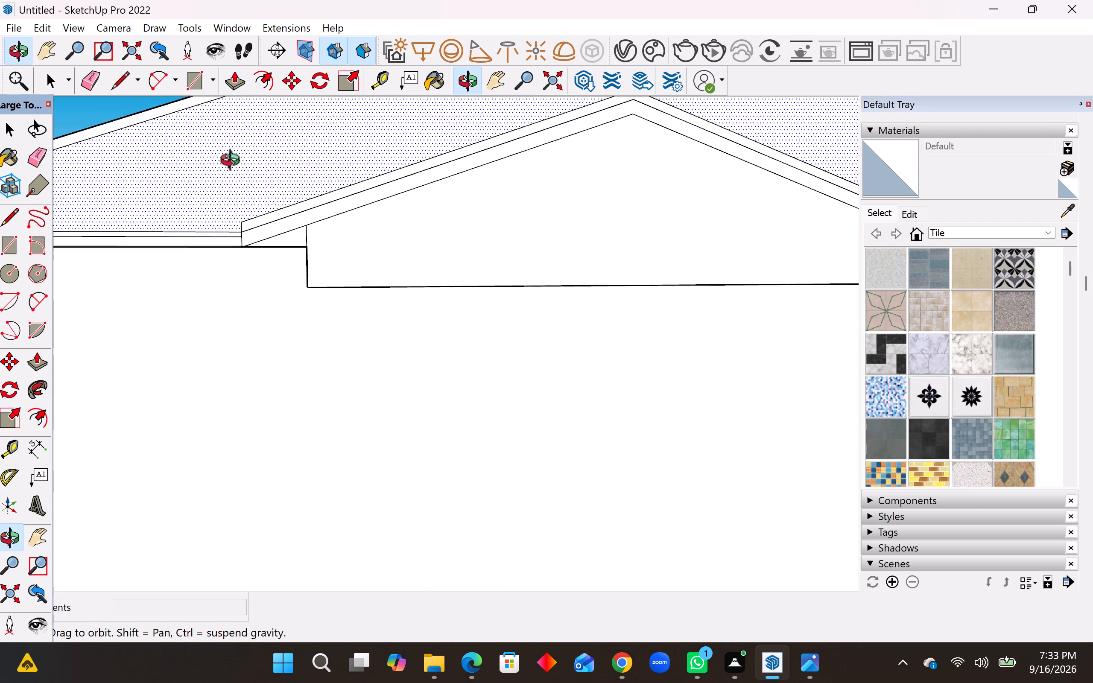
middle_click_drag(234, 162, 188, 107)
scroll(245, 248, "down", 2)
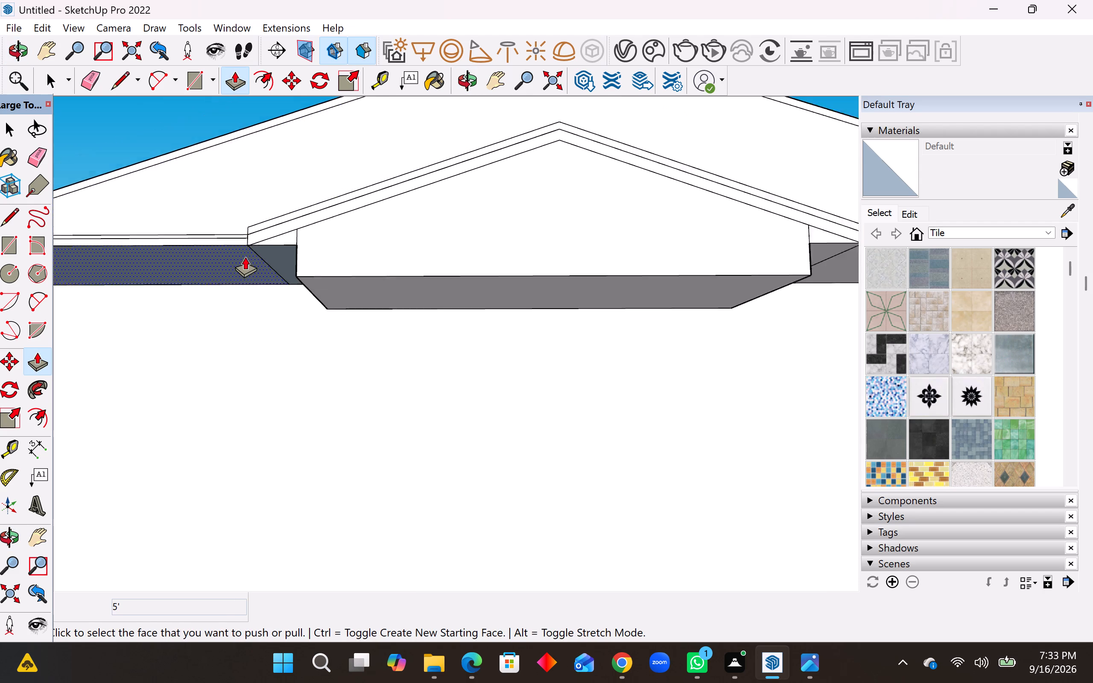
scroll(245, 257, "down", 2)
middle_click_drag(245, 257, 273, 271)
middle_click_drag(316, 291, 313, 242)
key("space")
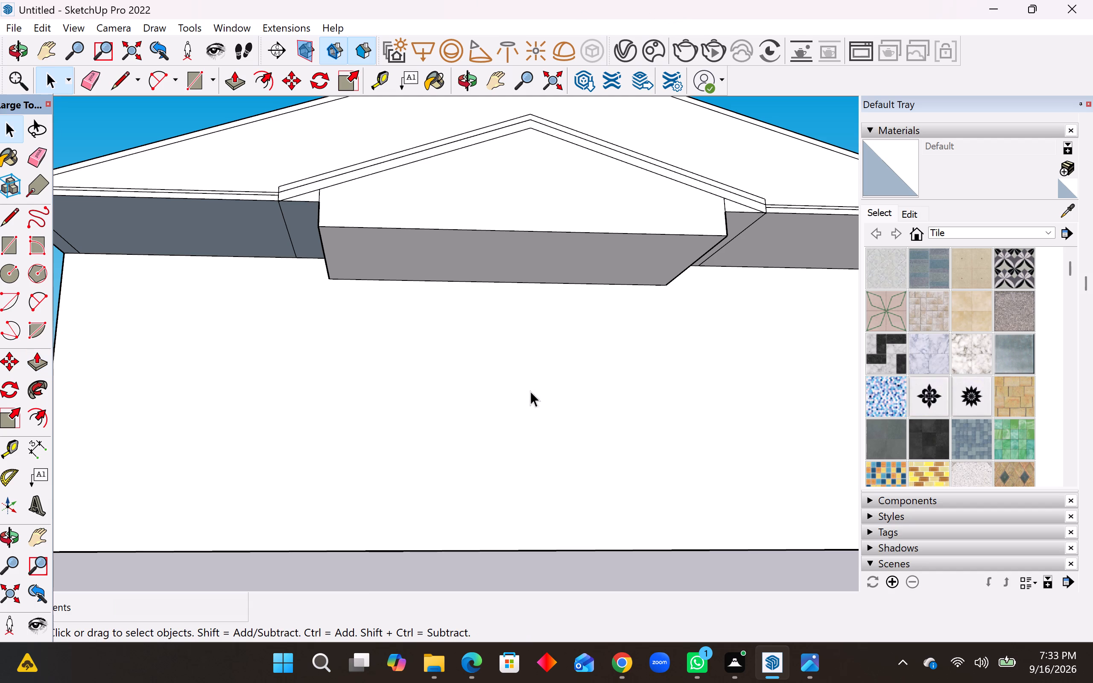
left_click(388, 565)
middle_click_drag(343, 313, 421, 254)
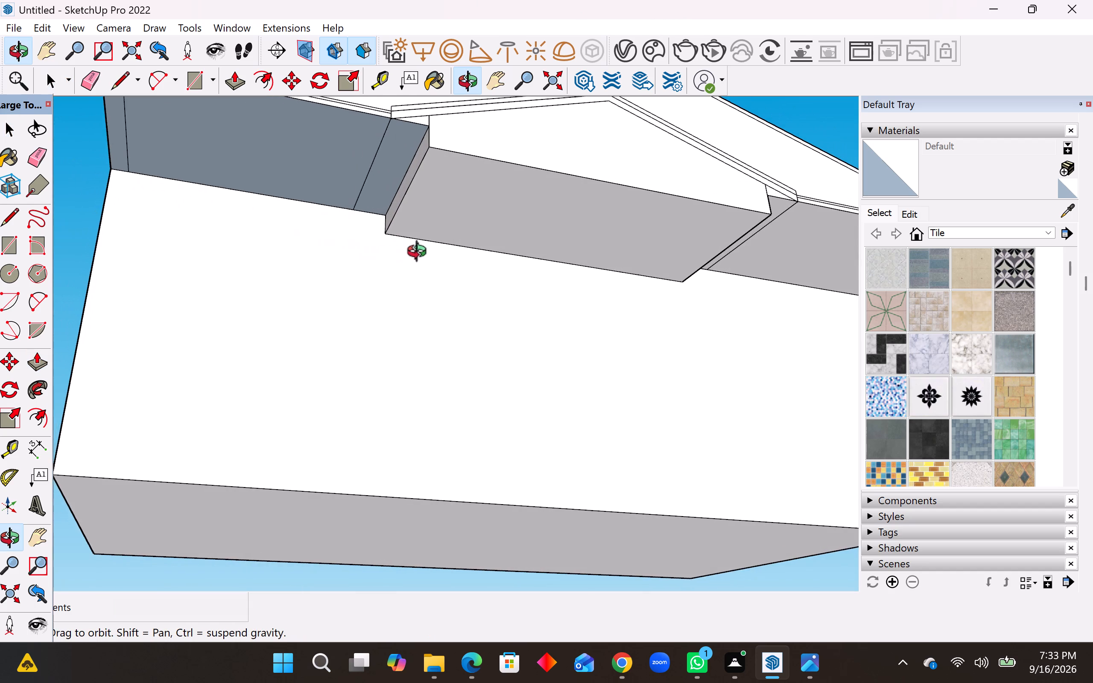
middle_click_drag(421, 254, 375, 270)
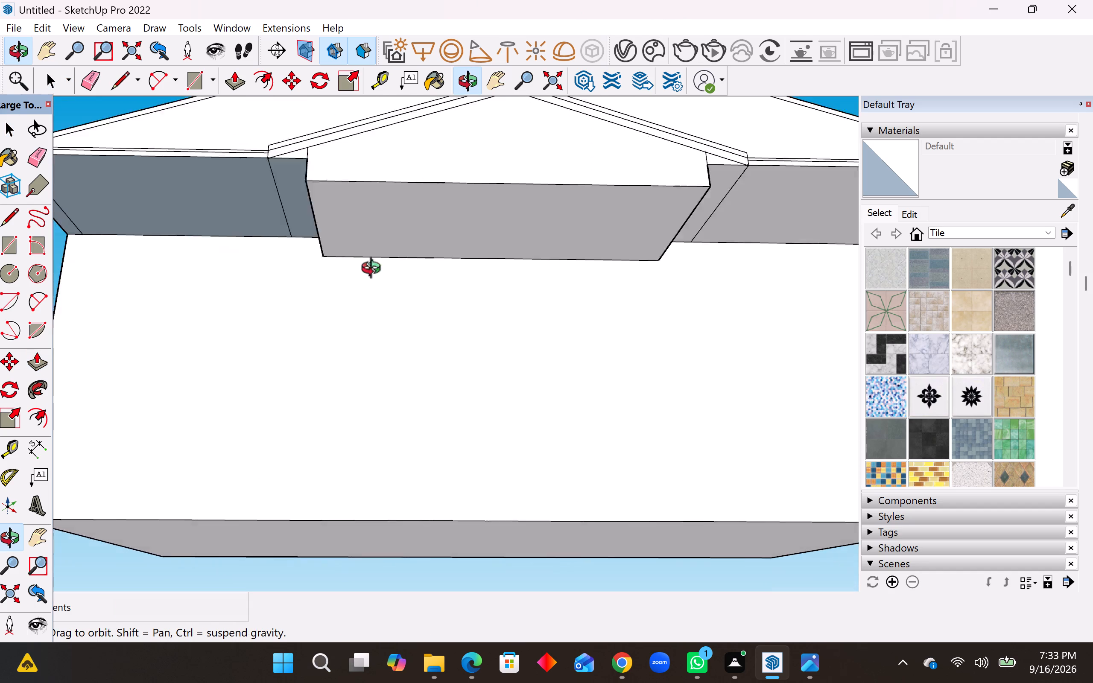
middle_click_drag(375, 270, 457, 268)
scroll(343, 164, "up", 4)
middle_click_drag(382, 175, 348, 194)
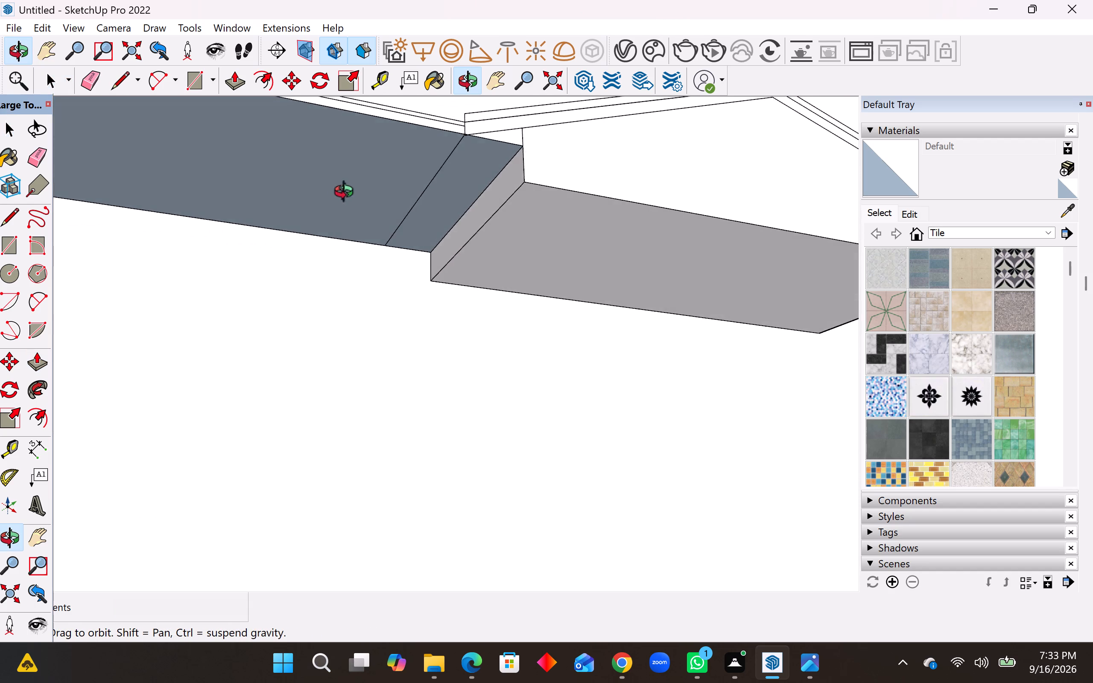
middle_click_drag(348, 194, 276, 260)
scroll(274, 245, "down", 4)
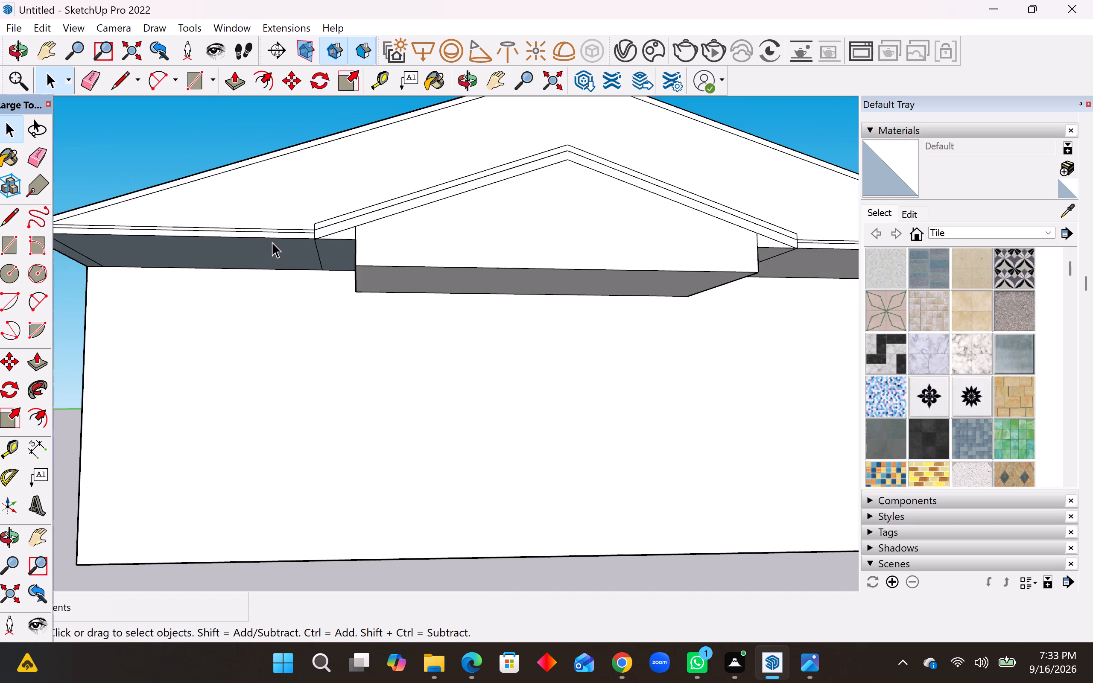
scroll(272, 242, "down", 5)
middle_click_drag(381, 256, 378, 288)
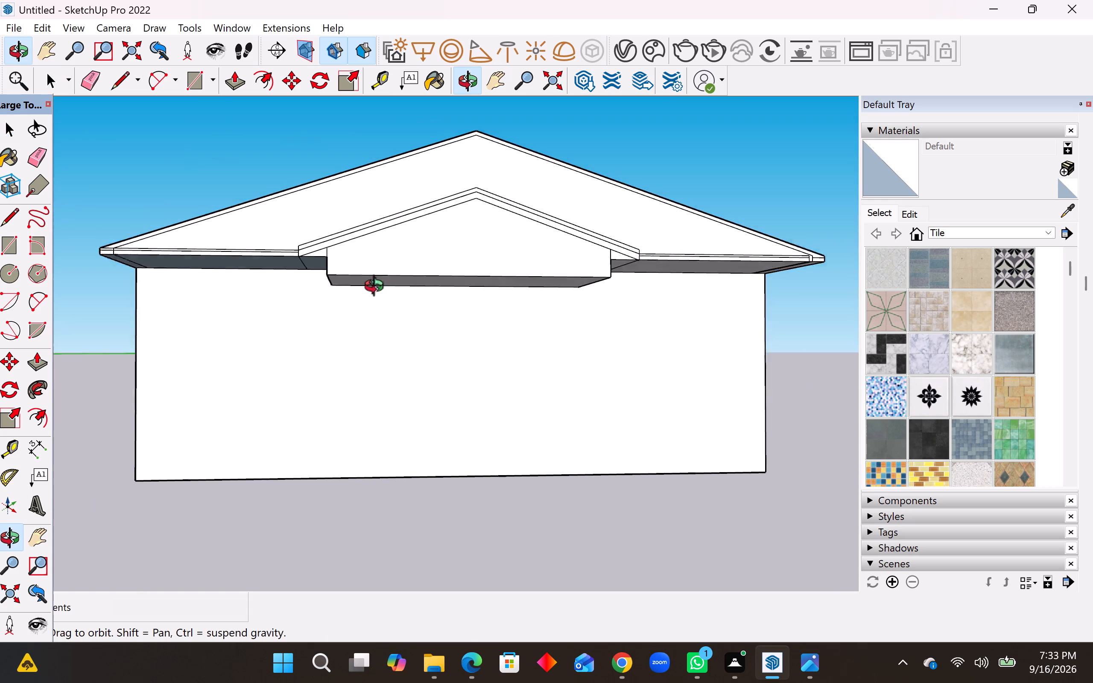
middle_click_drag(378, 288, 375, 298)
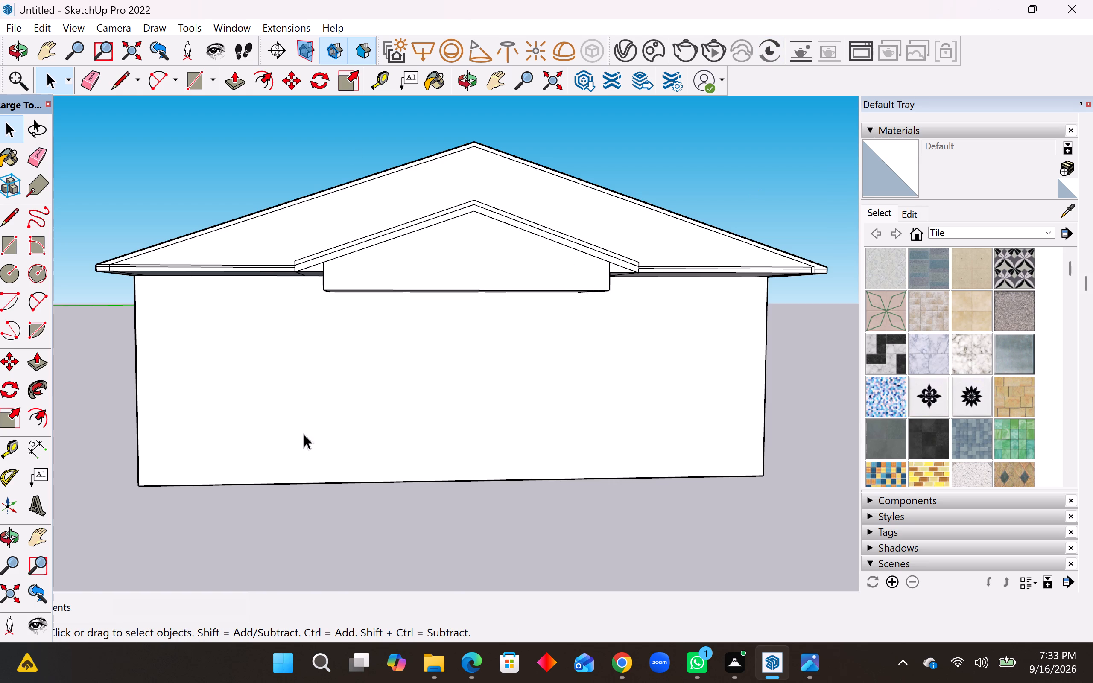
Move the imported pillar by its top front corner to the lower left corner of the small front gable.
scroll(277, 429, "down", 7)
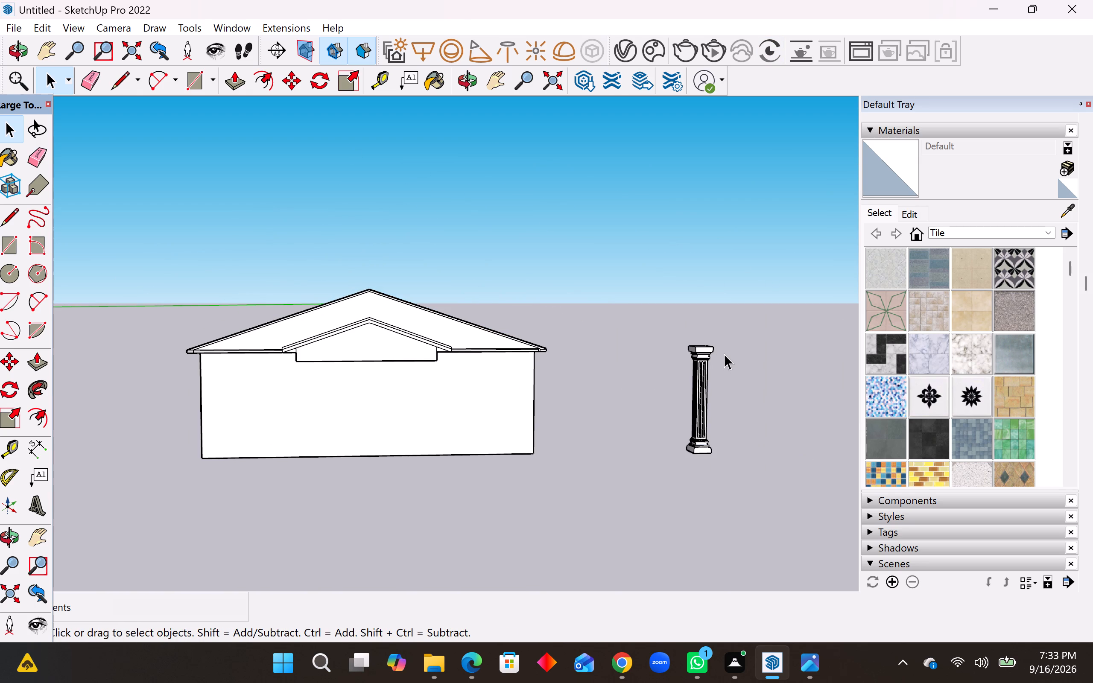
left_click_drag(729, 331, 664, 484)
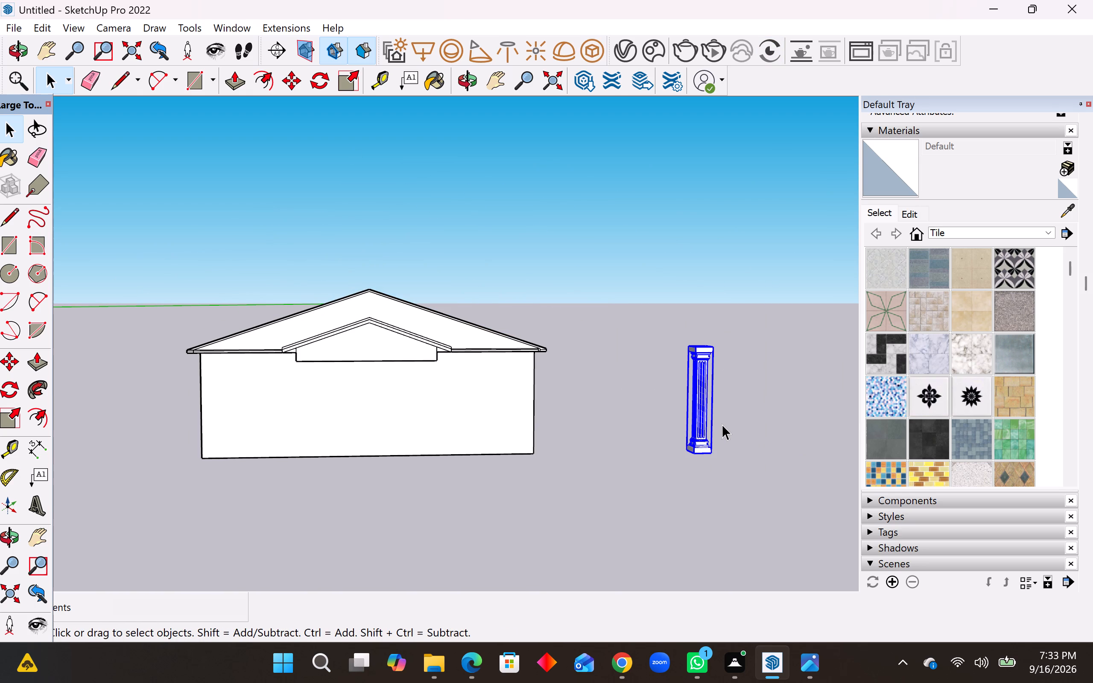
key("m")
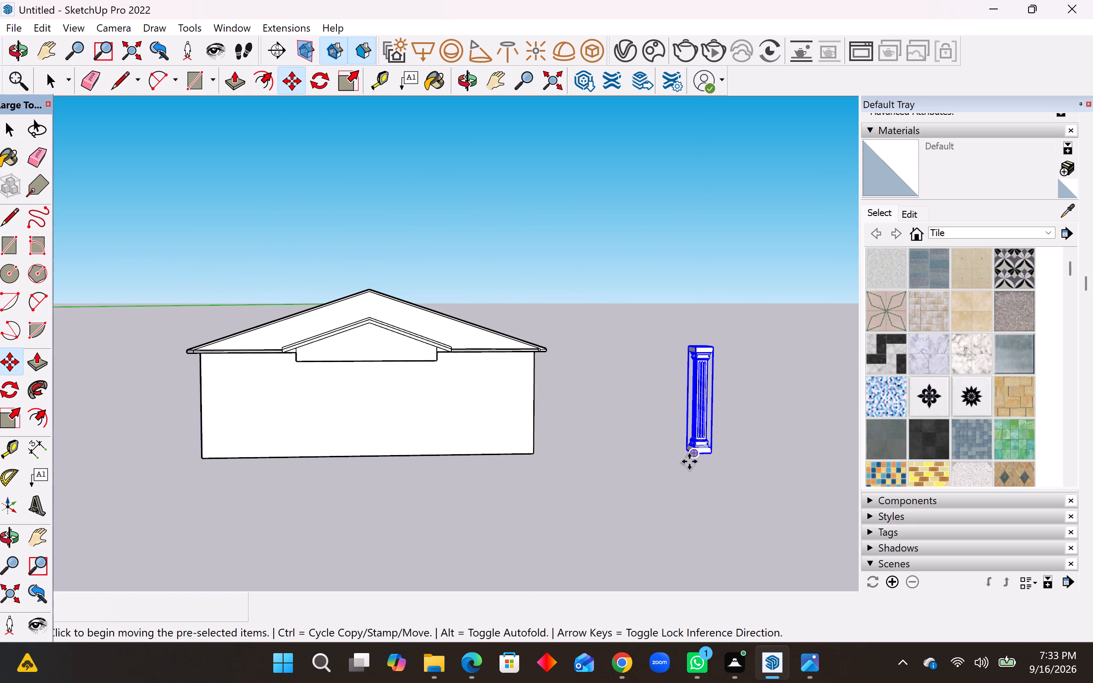
scroll(687, 347, "up", 3)
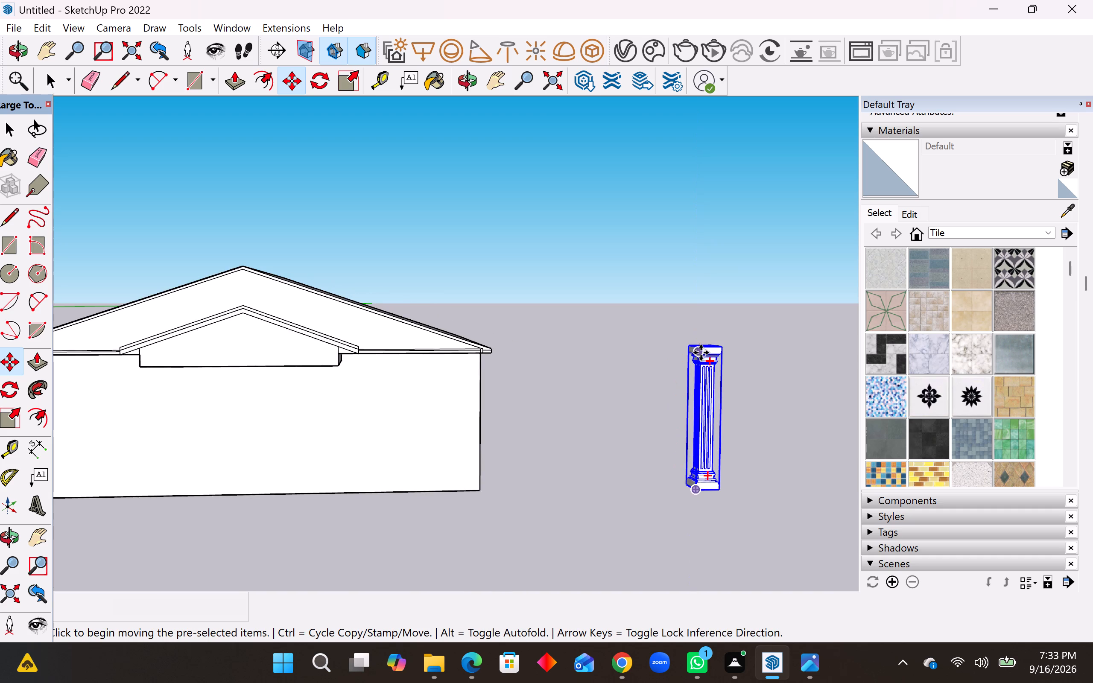
scroll(701, 349, "up", 5)
left_click(696, 349)
scroll(748, 350, "down", 6)
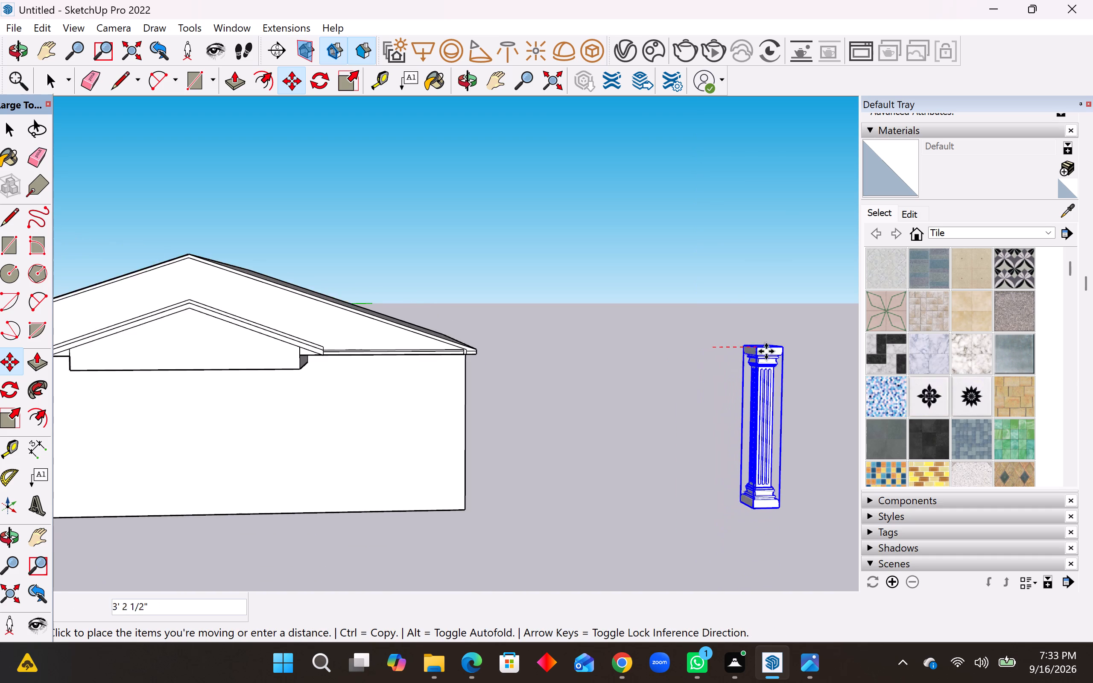
scroll(766, 351, "down", 2)
scroll(305, 363, "up", 3)
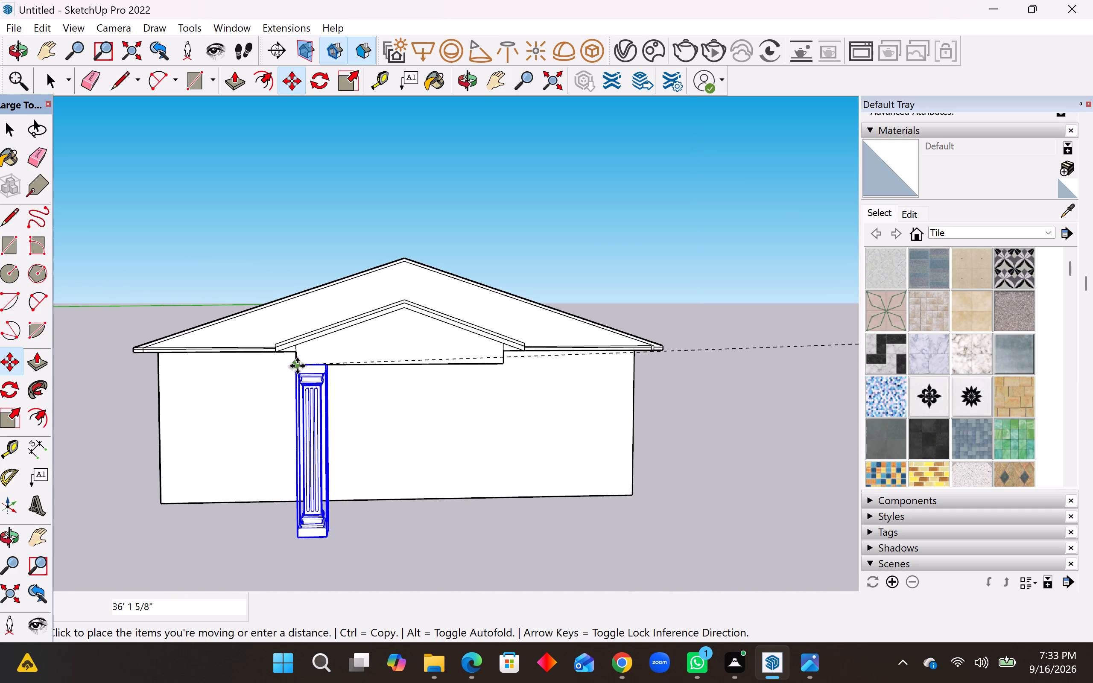
left_click(297, 366)
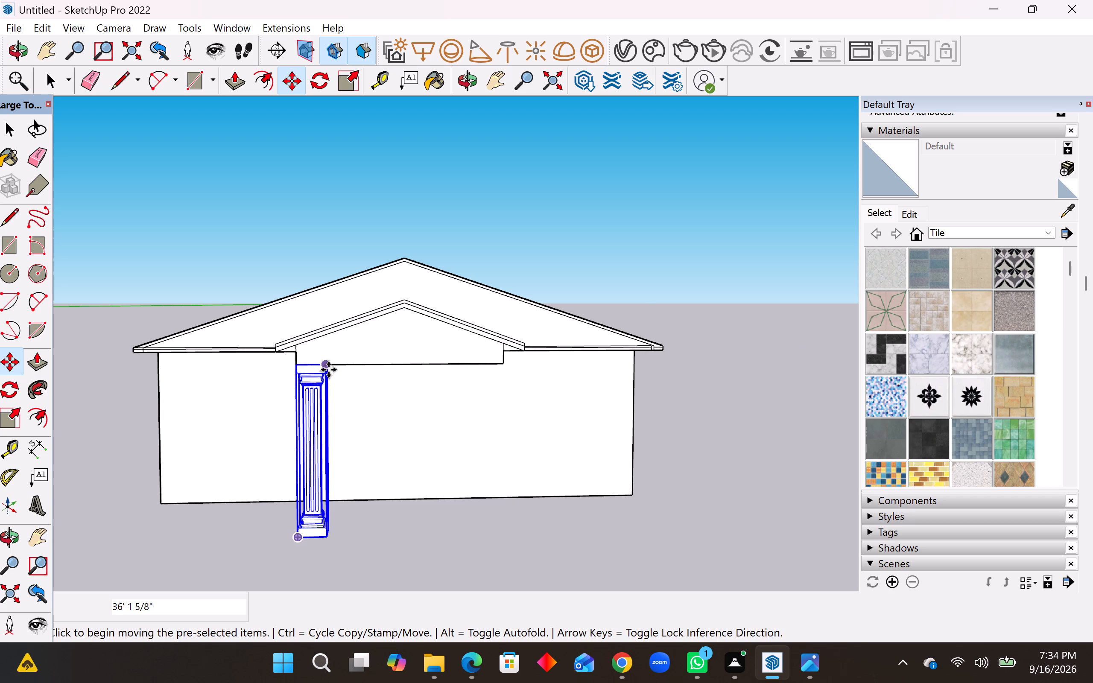
Copy the pillar about 10' 1 1/4" across so its top corner meets the small gable's lower right corner.
scroll(328, 370, "up", 8)
left_click(325, 359)
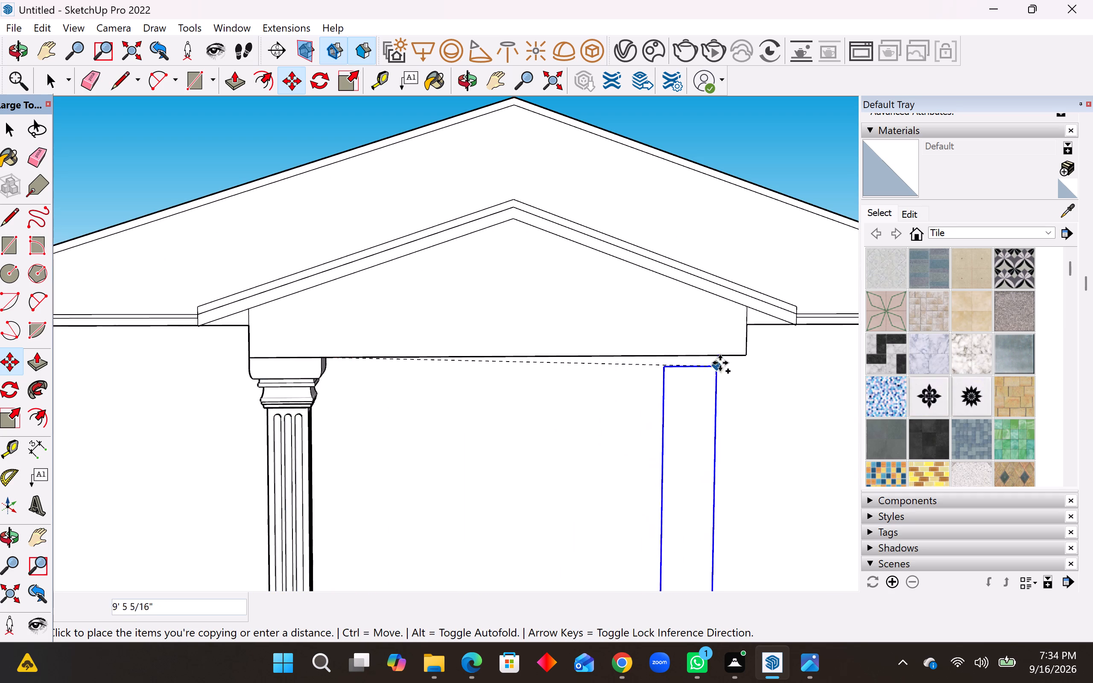
left_click(745, 355)
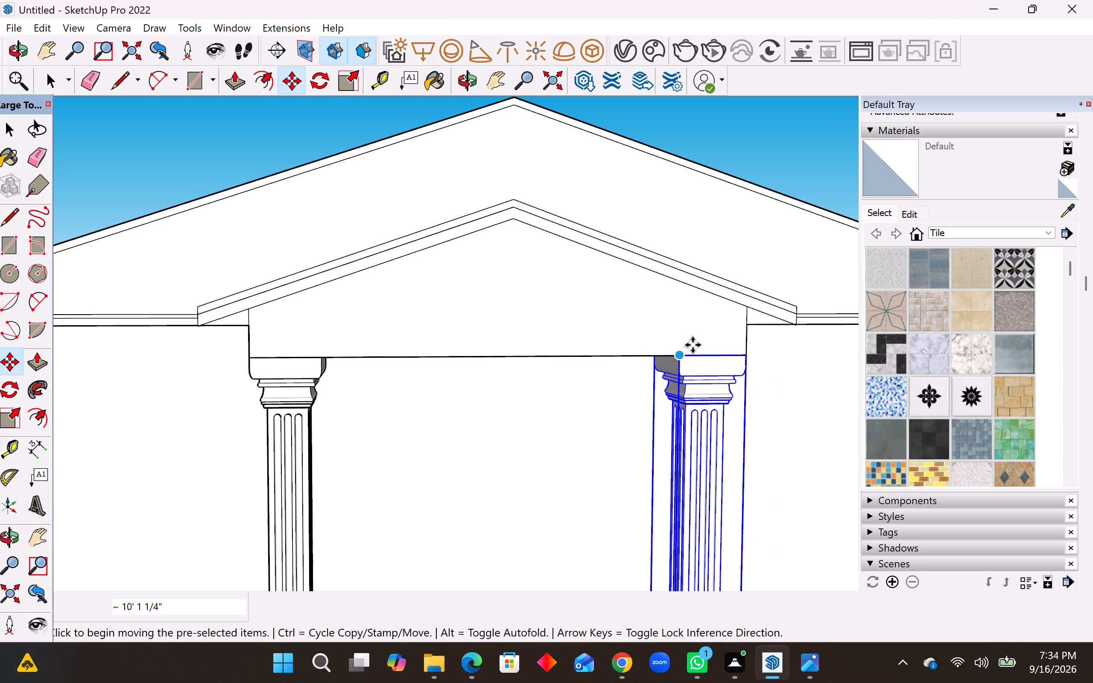
Scale the right pillar's height from its base to about 0.92, level with the house's bottom front edge.
scroll(692, 344, "down", 9)
middle_click_drag(649, 438, 640, 403)
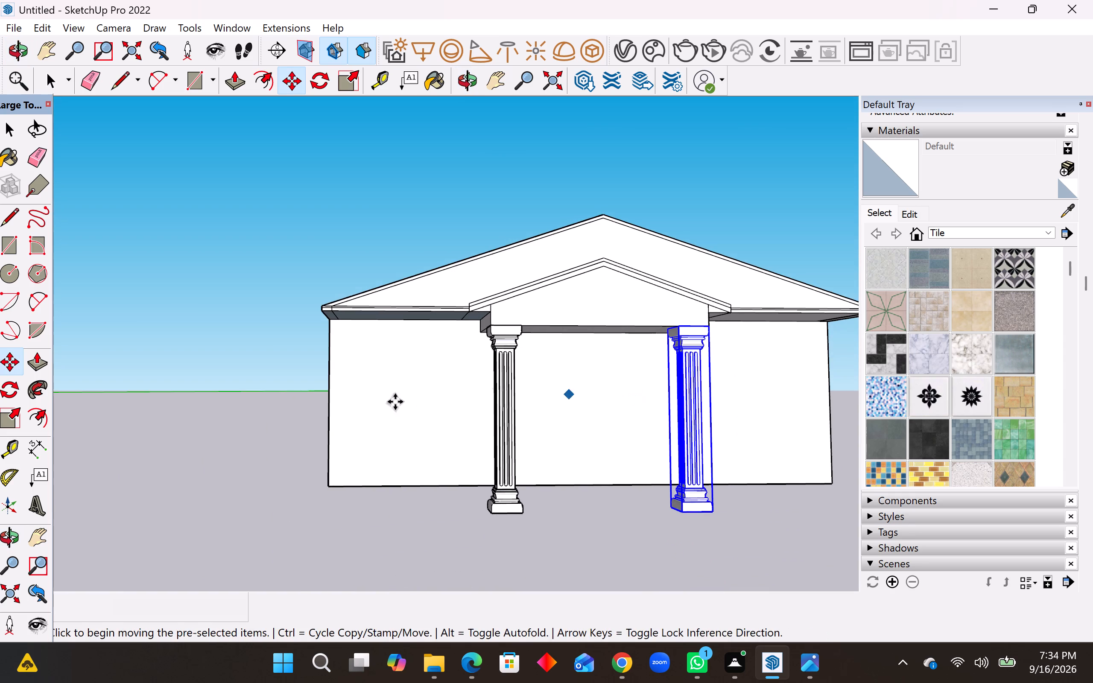
left_click(5, 422)
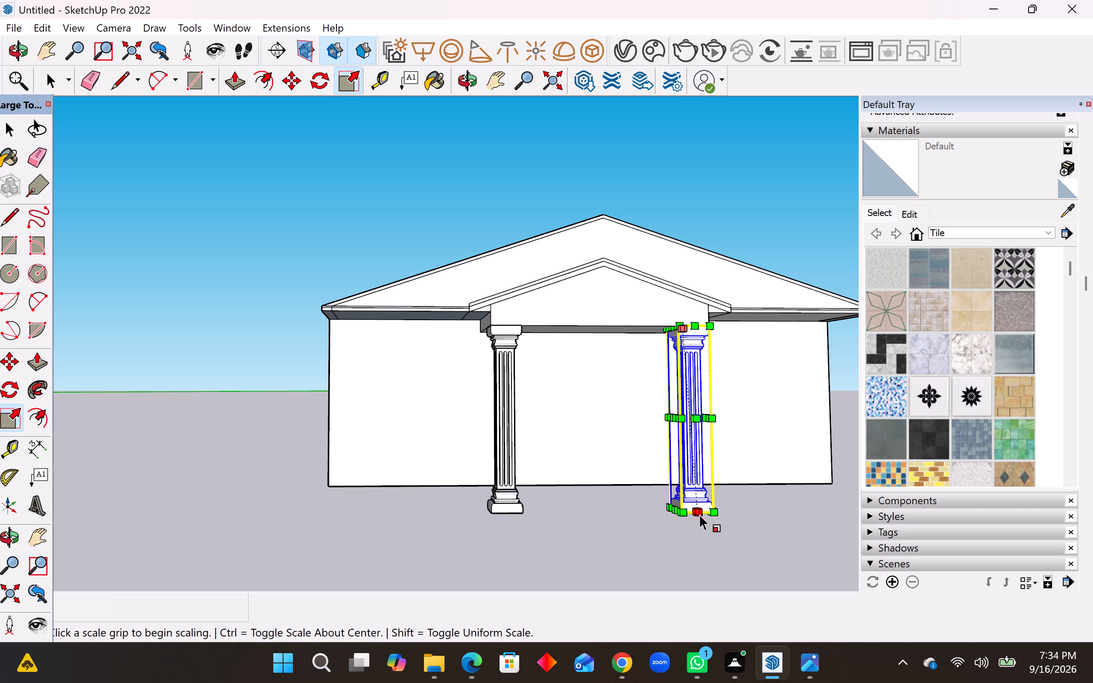
middle_click_drag(699, 514, 652, 347)
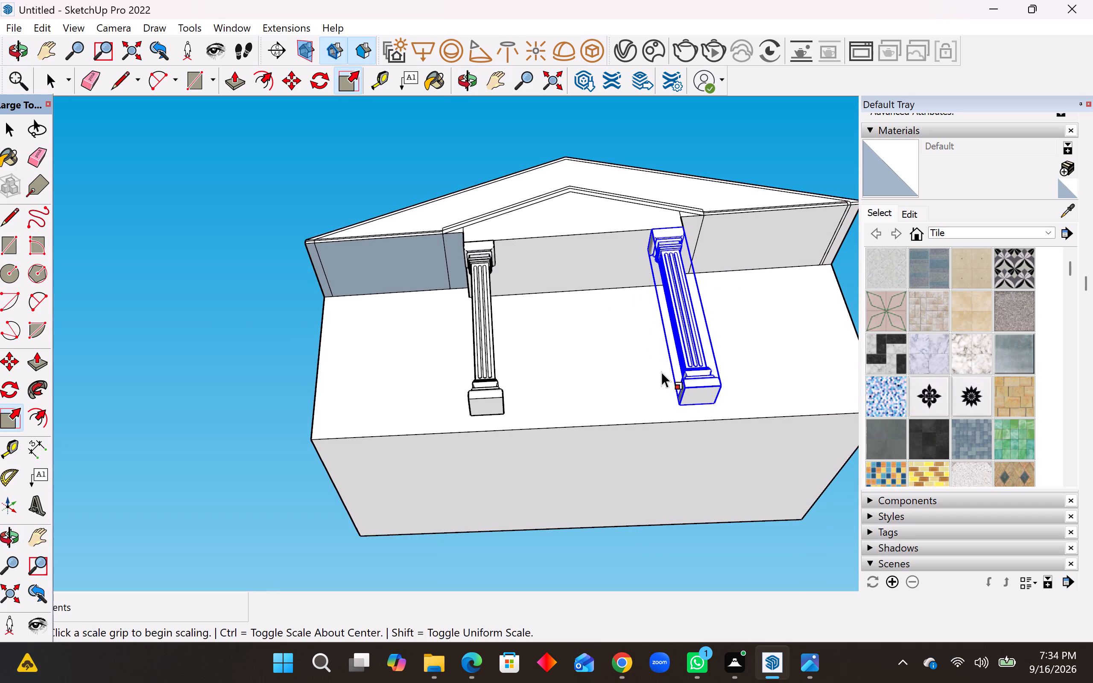
left_click(701, 398)
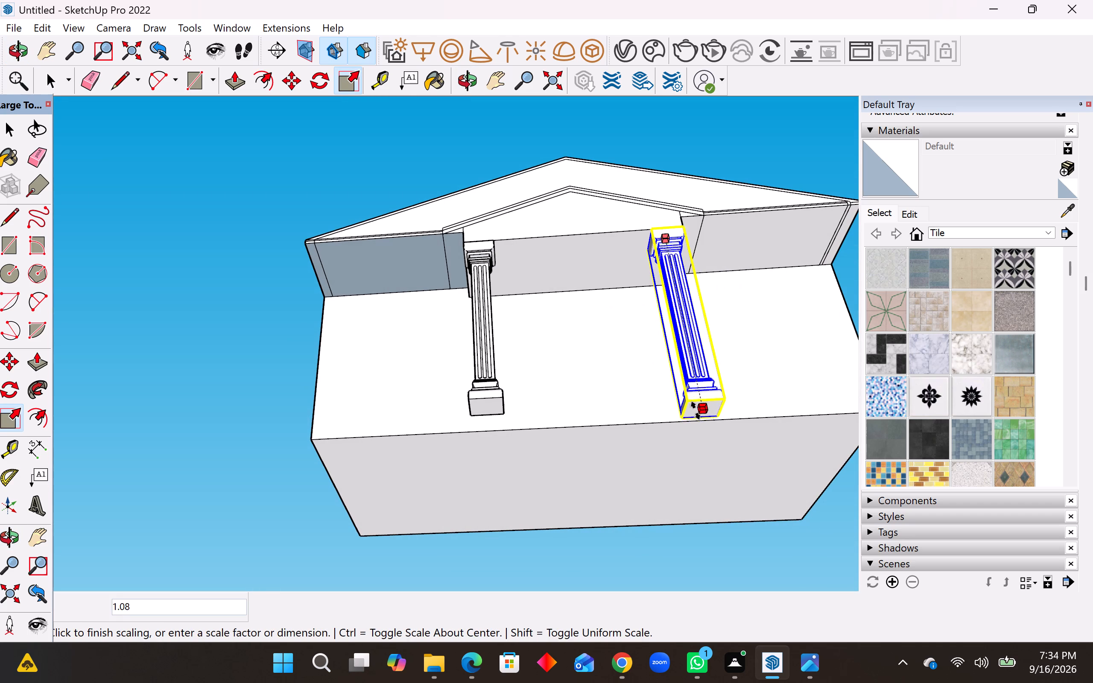
left_click(668, 422)
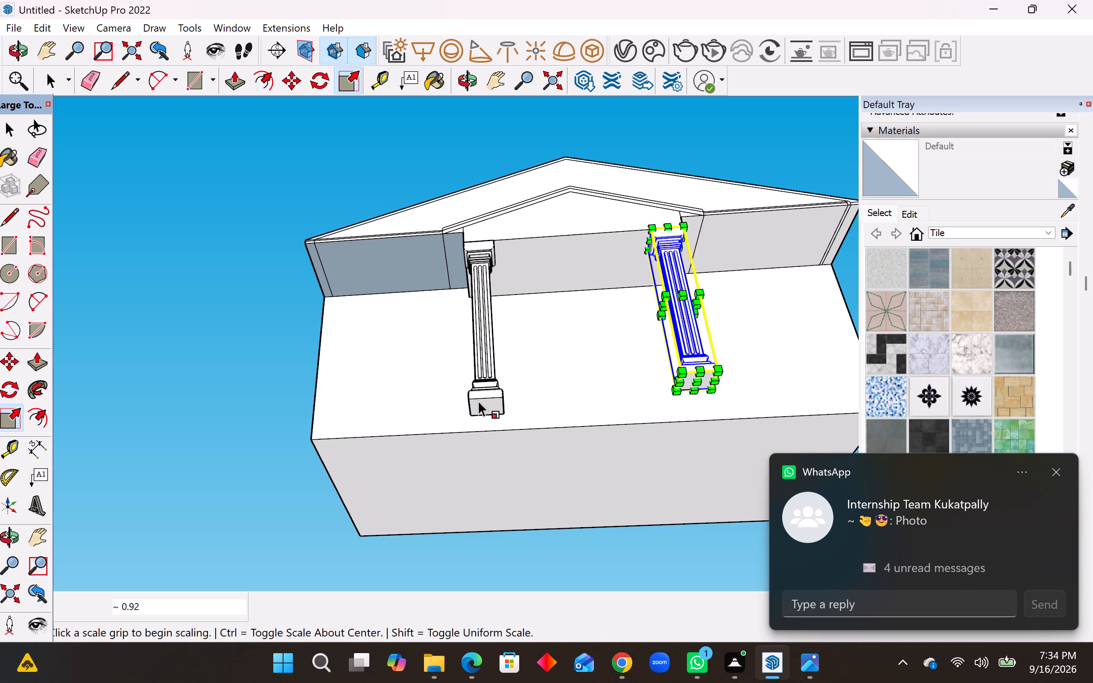
left_click(230, 412)
left_click(487, 390)
left_click(248, 420)
key("space")
left_click(282, 431)
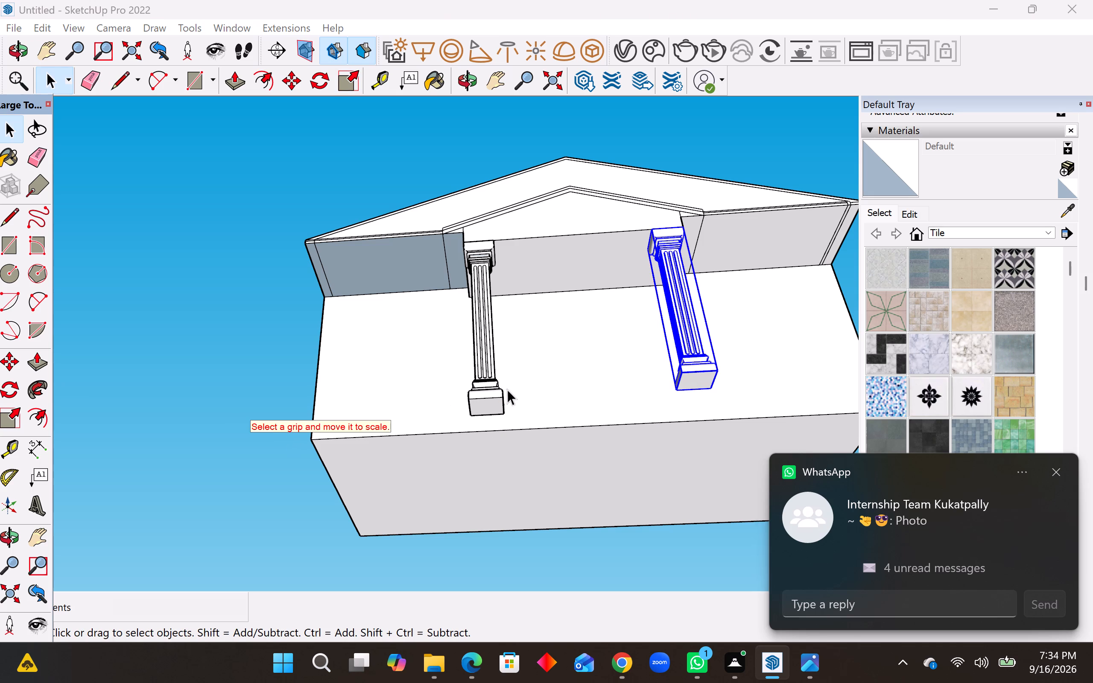
Scale the left pillar's height from its base to about 0.92, level with the house's bottom front edge.
left_click(496, 396)
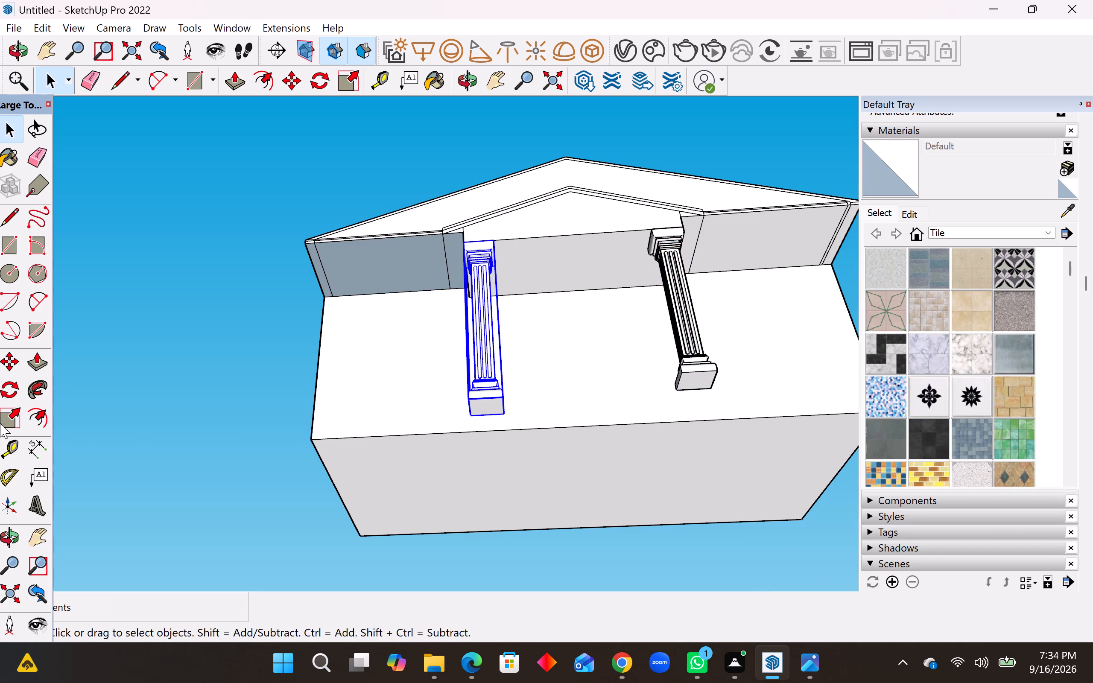
left_click(13, 416)
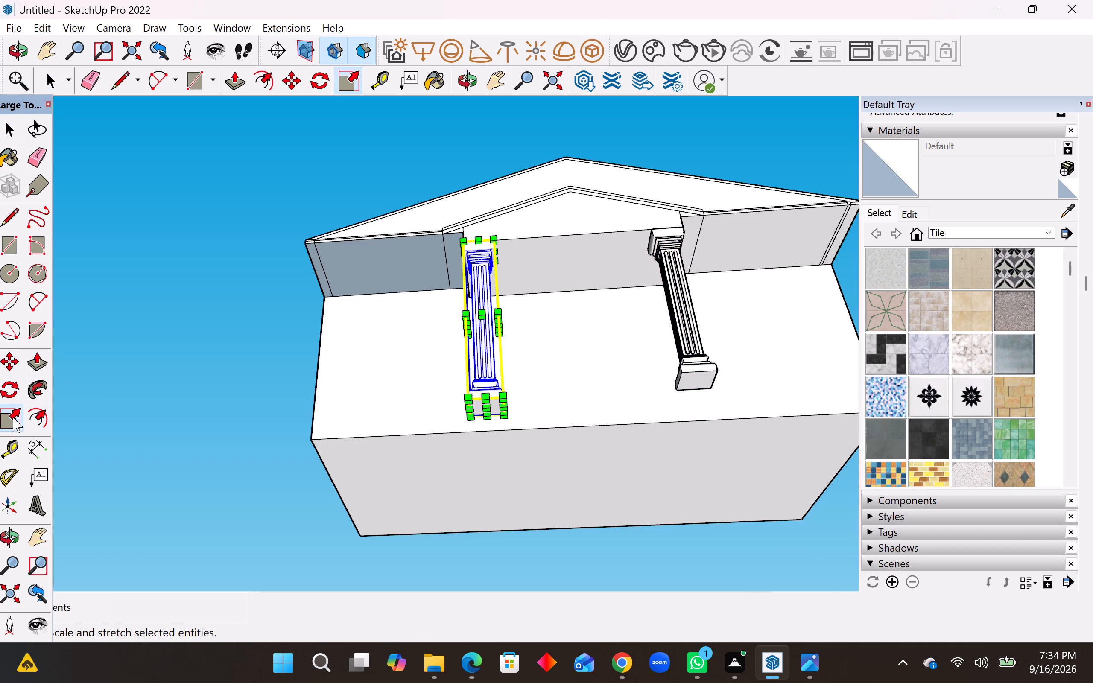
left_click(488, 410)
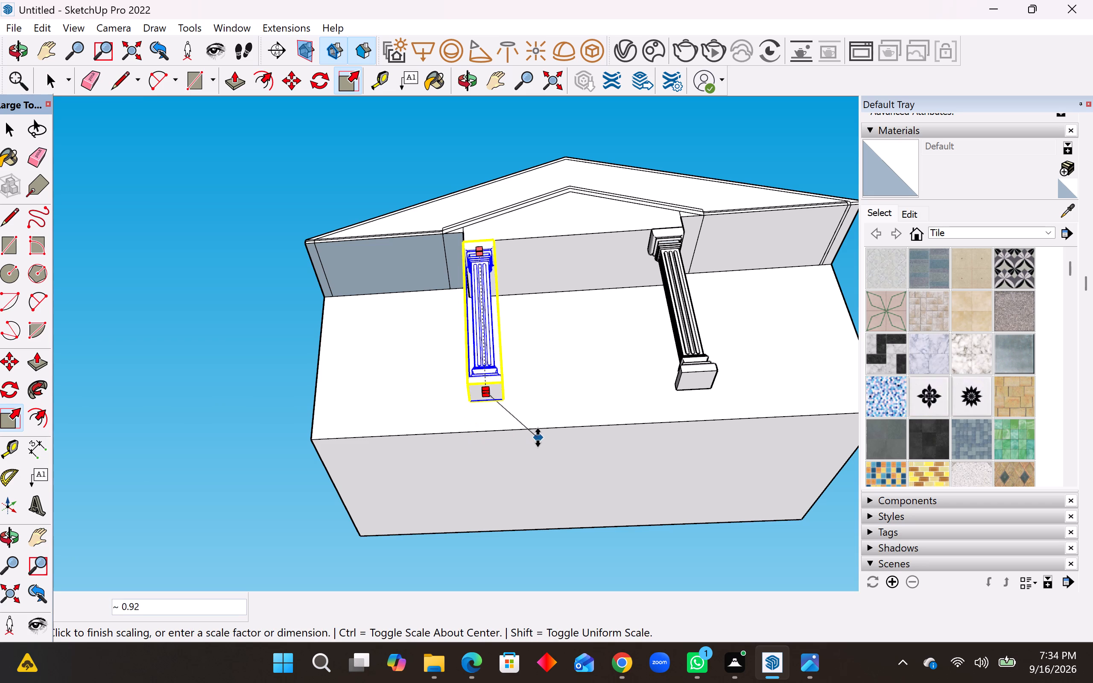
left_click(539, 431)
Inspect both scaled pillars and the house base from the front and from underneath, leaving nothing selected.
middle_click_drag(152, 397, 155, 434)
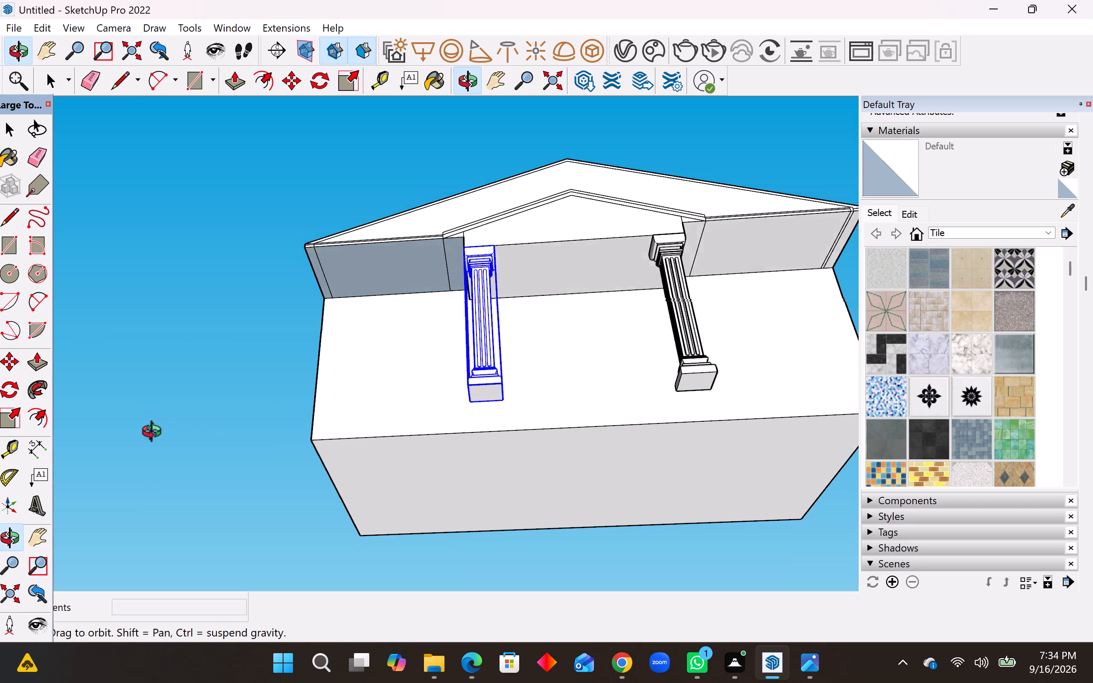
middle_click_drag(155, 434, 152, 547)
middle_click_drag(205, 426, 217, 439)
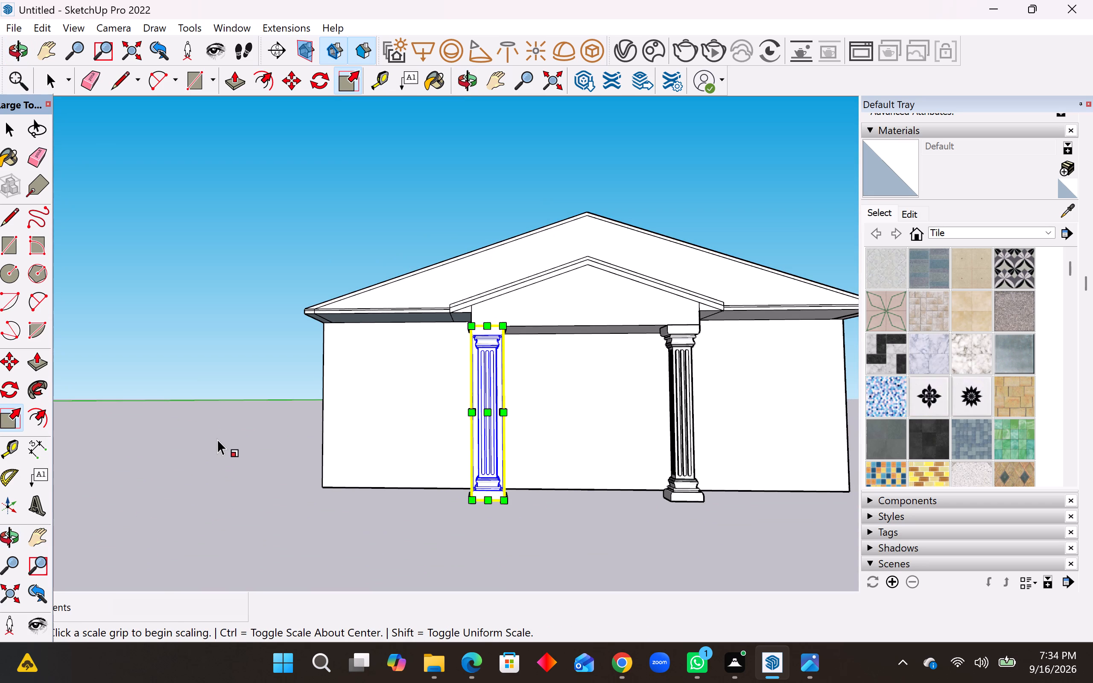
scroll(153, 409, "down", 2)
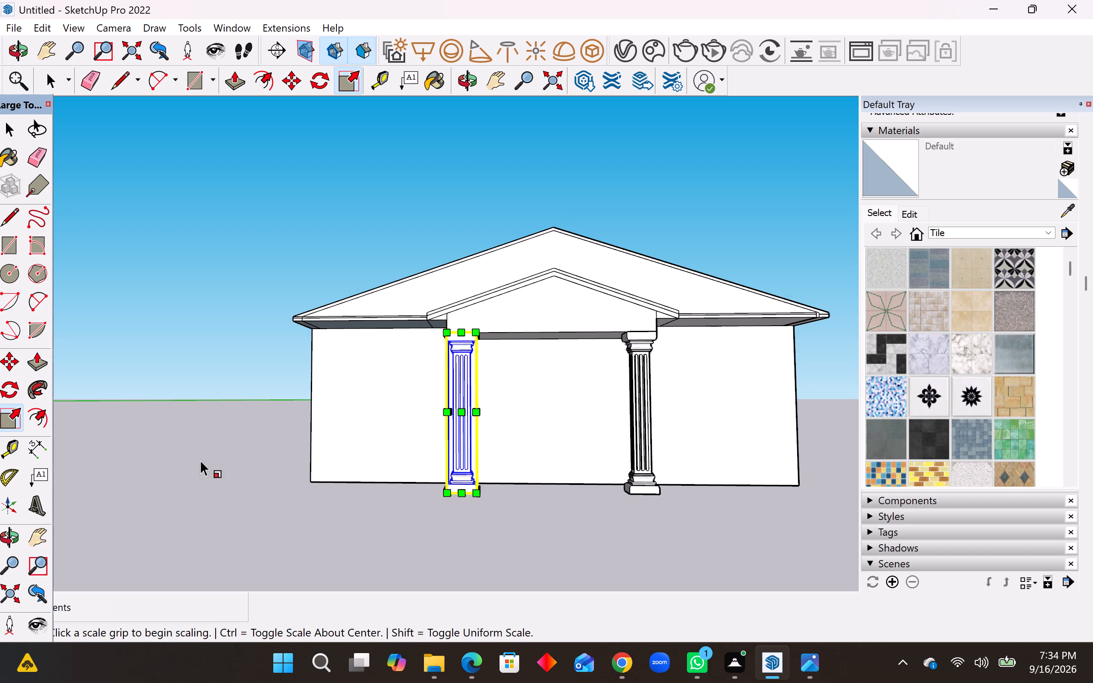
middle_click_drag(260, 479, 590, 277)
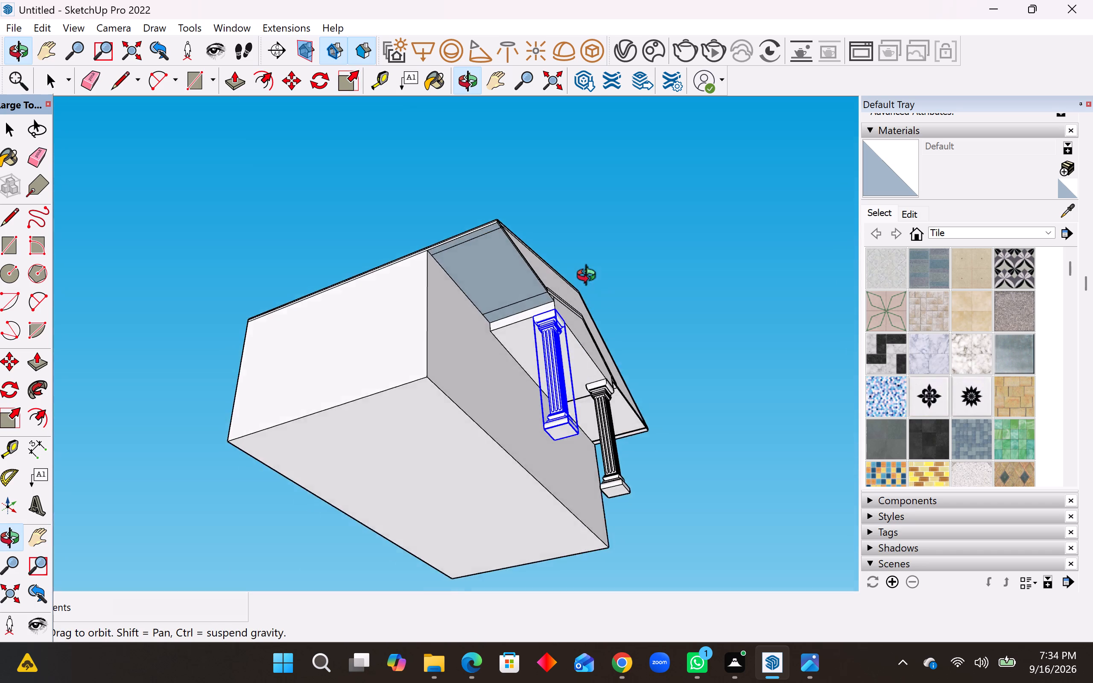
middle_click_drag(590, 277, 567, 206)
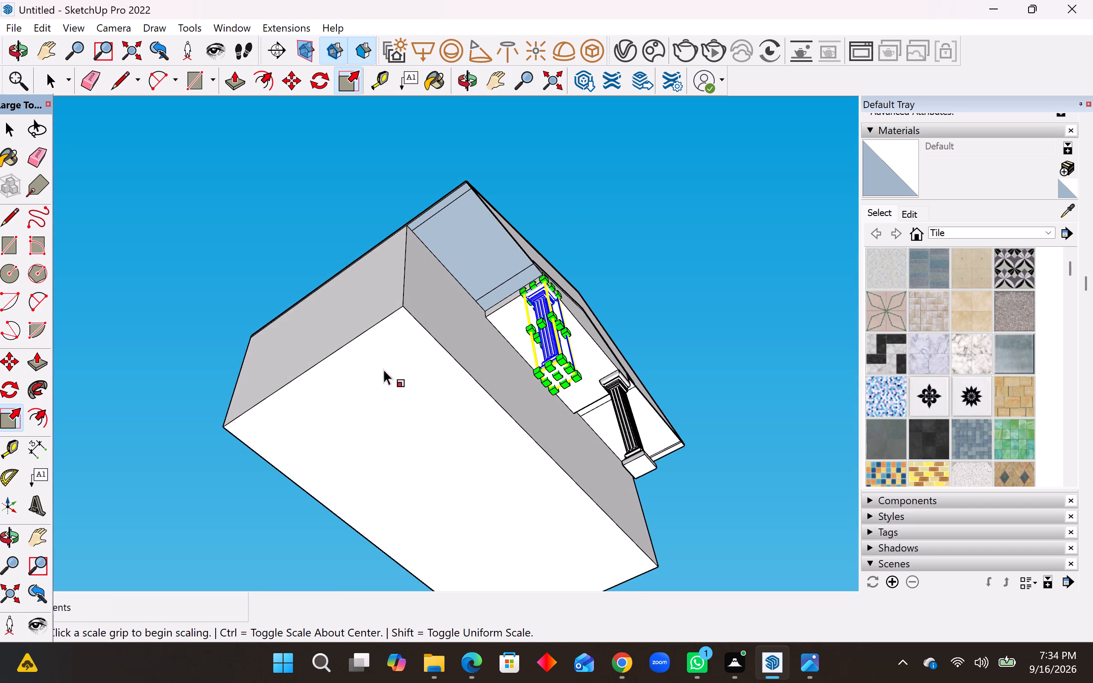
left_click(146, 359)
key("space")
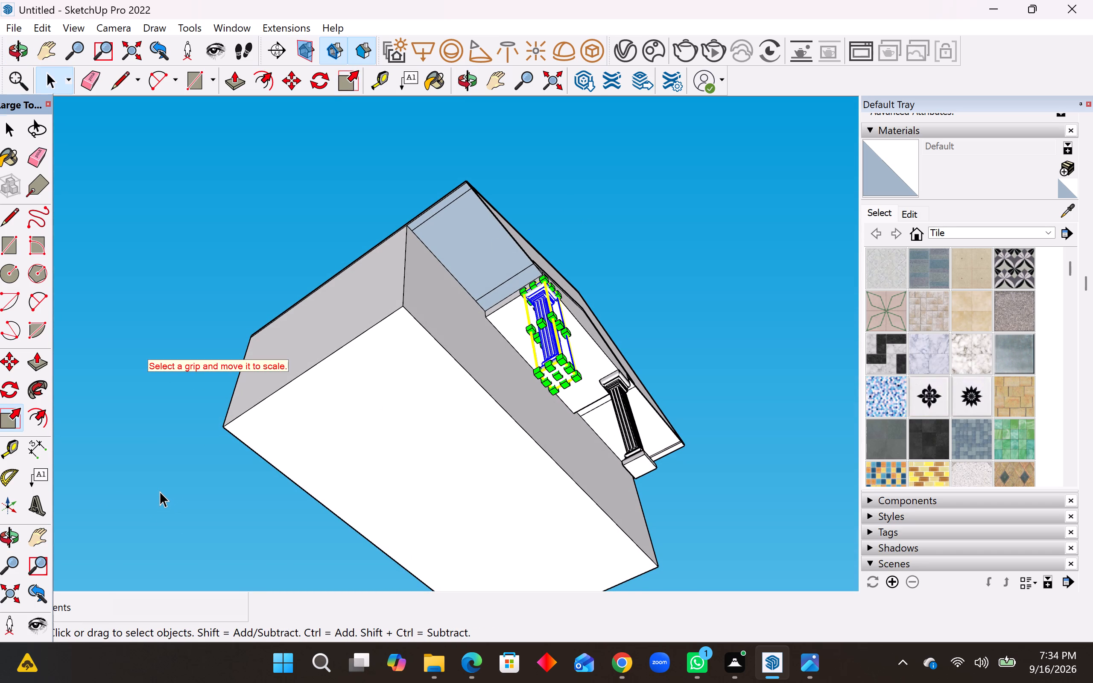
left_click(160, 491)
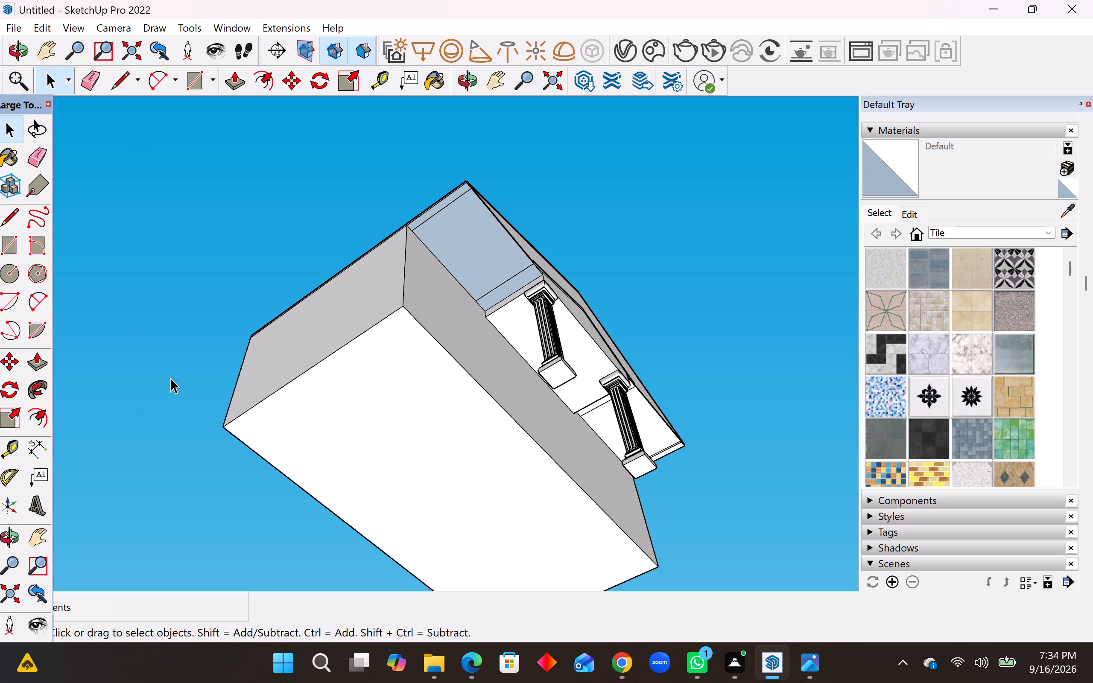
Draw a rectangle about 8' 10 7/8" by 5' over the underside of the left front eave.
middle_click_drag(301, 311, 90, 472)
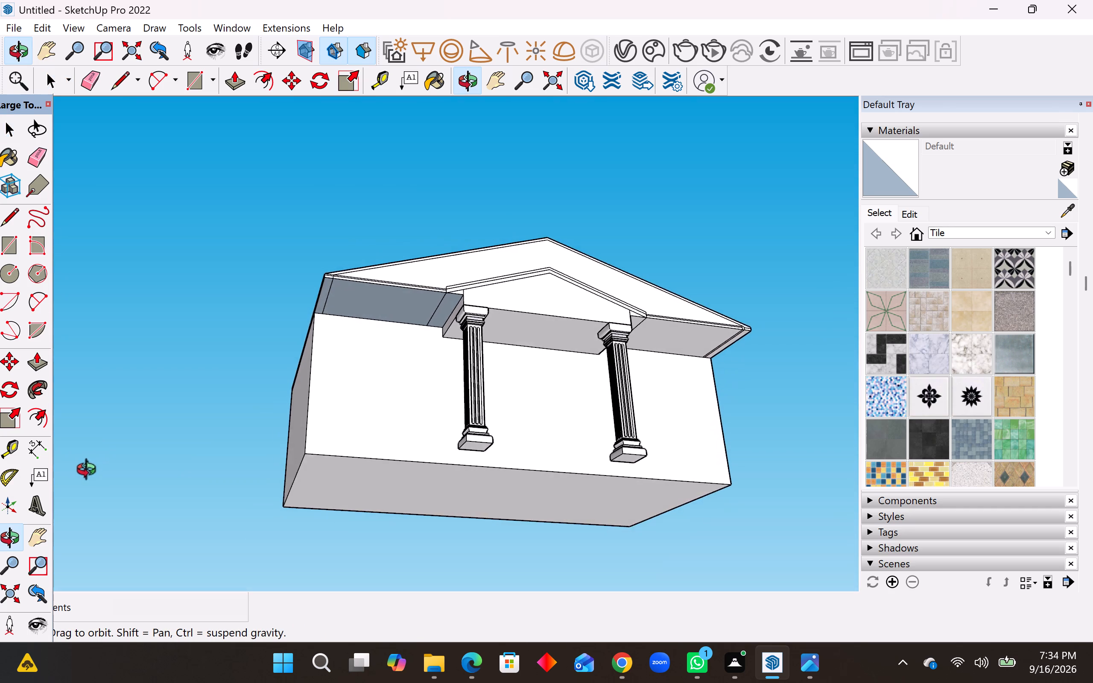
middle_click_drag(90, 472, 74, 384)
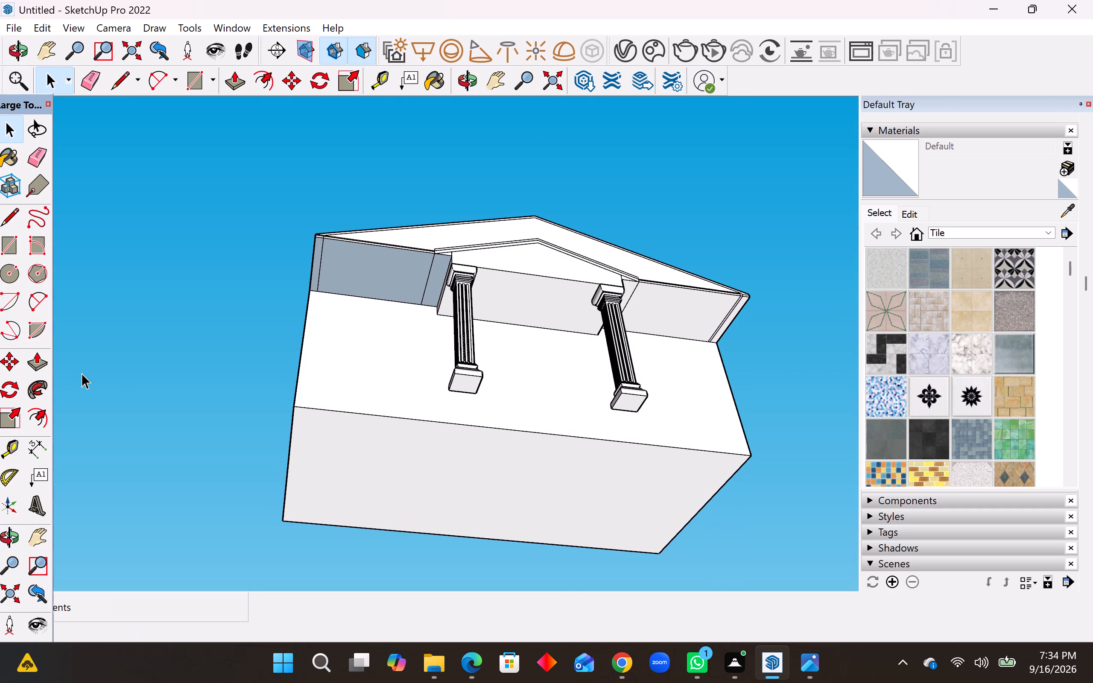
scroll(409, 253, "up", 6)
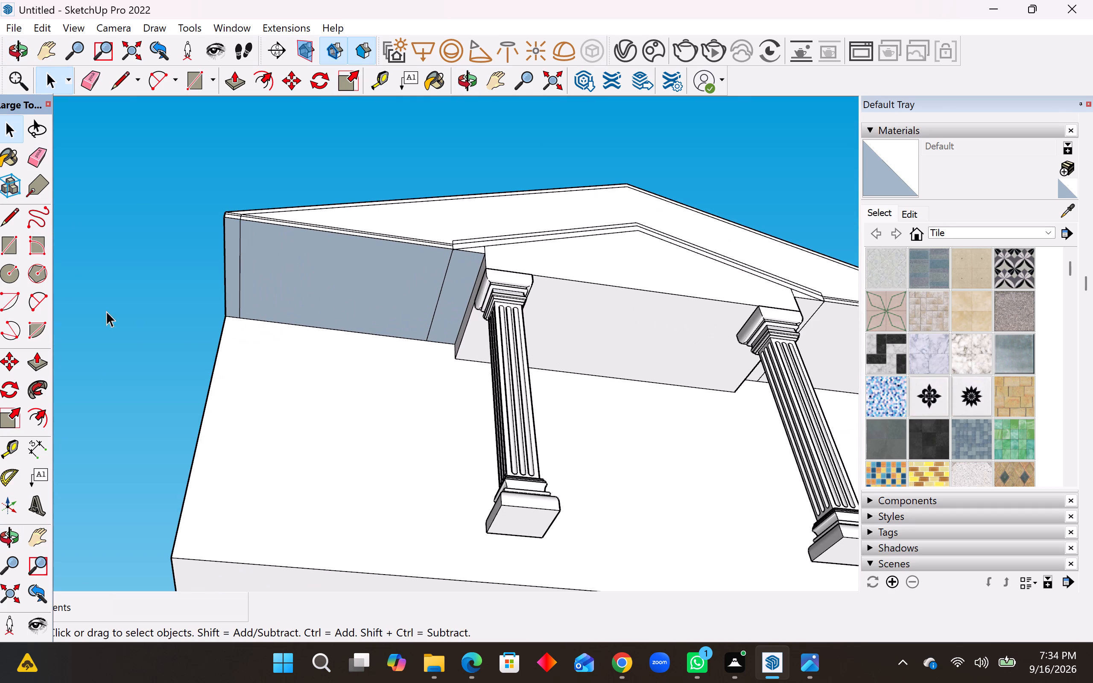
left_click(15, 249)
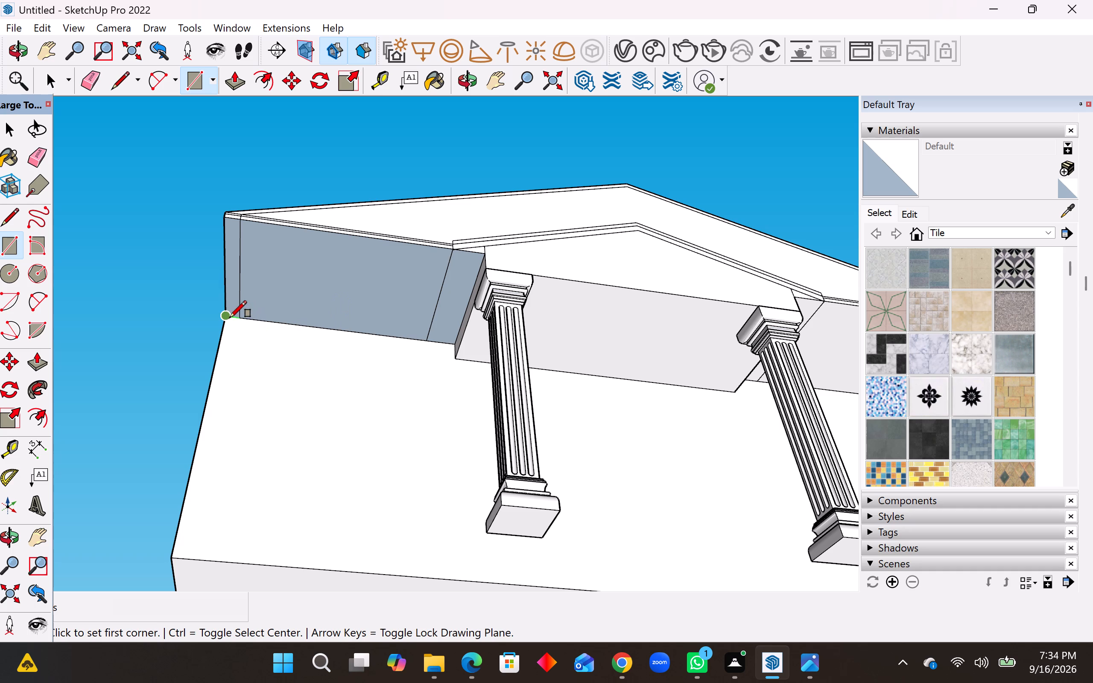
left_click(230, 318)
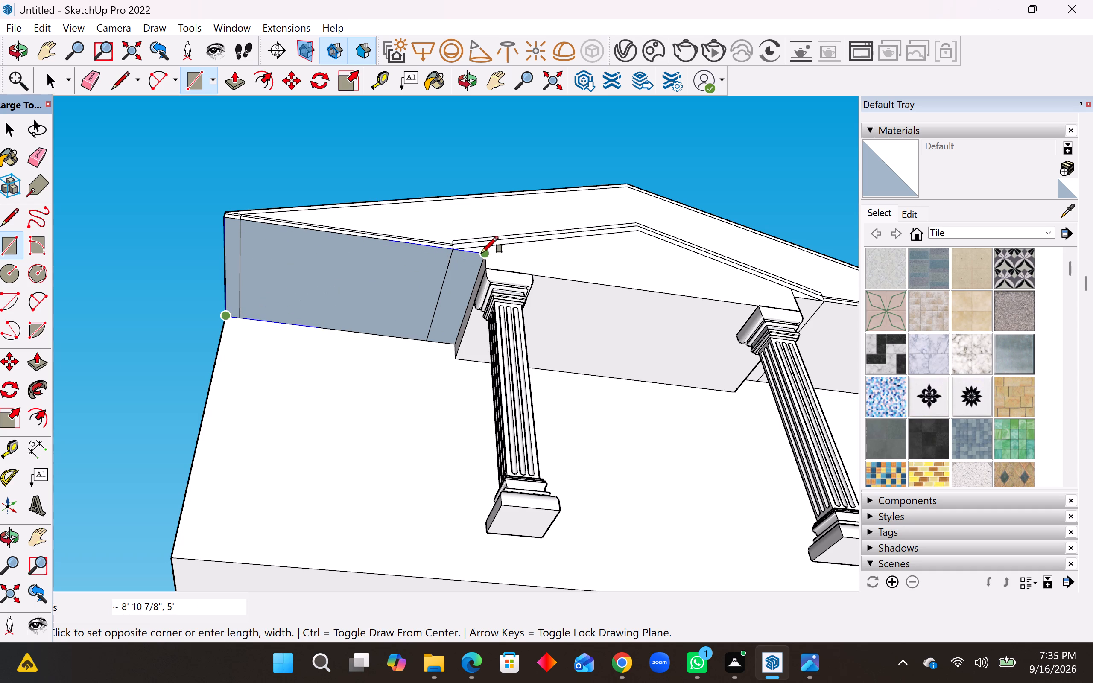
left_click(482, 253)
left_click(481, 255)
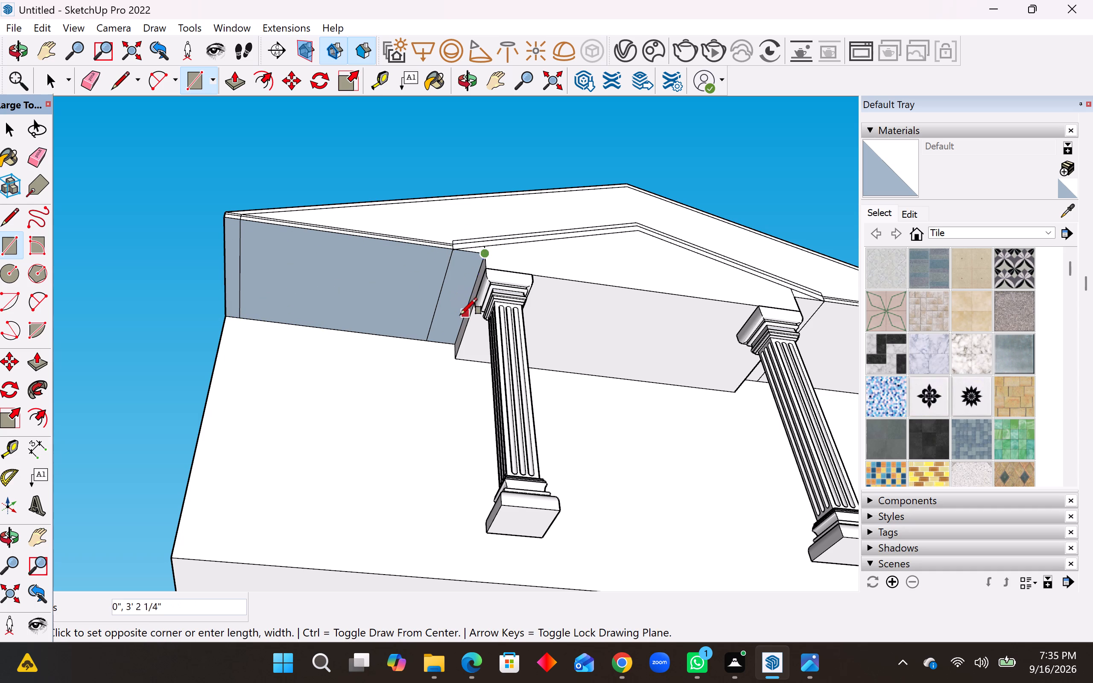
key("Escape")
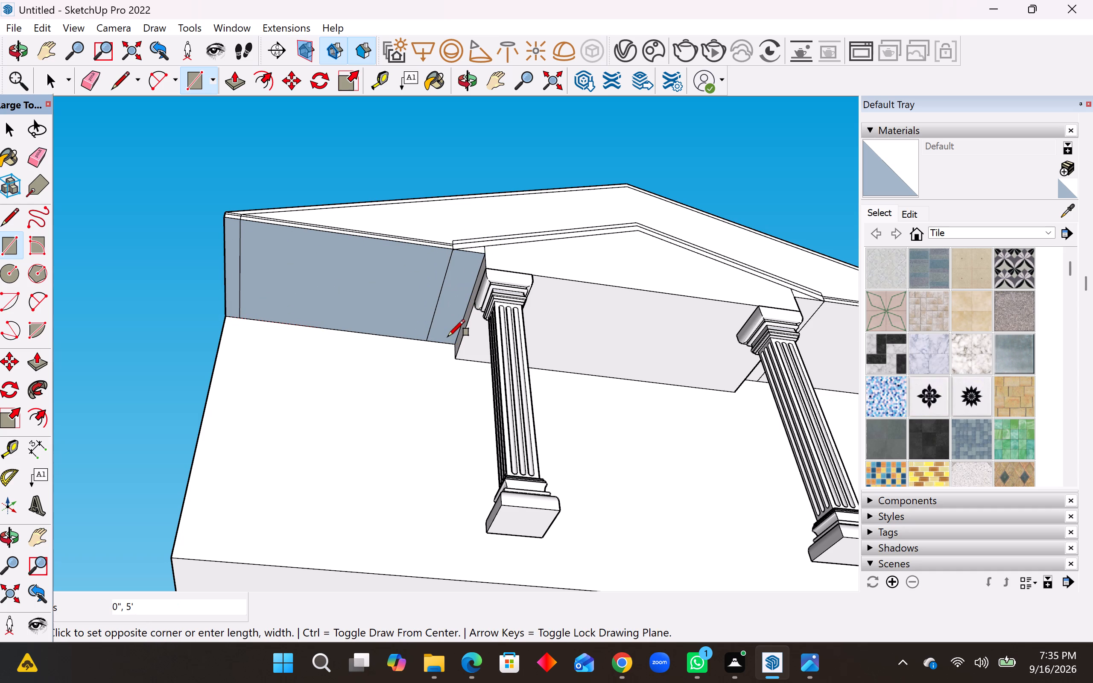
key("space")
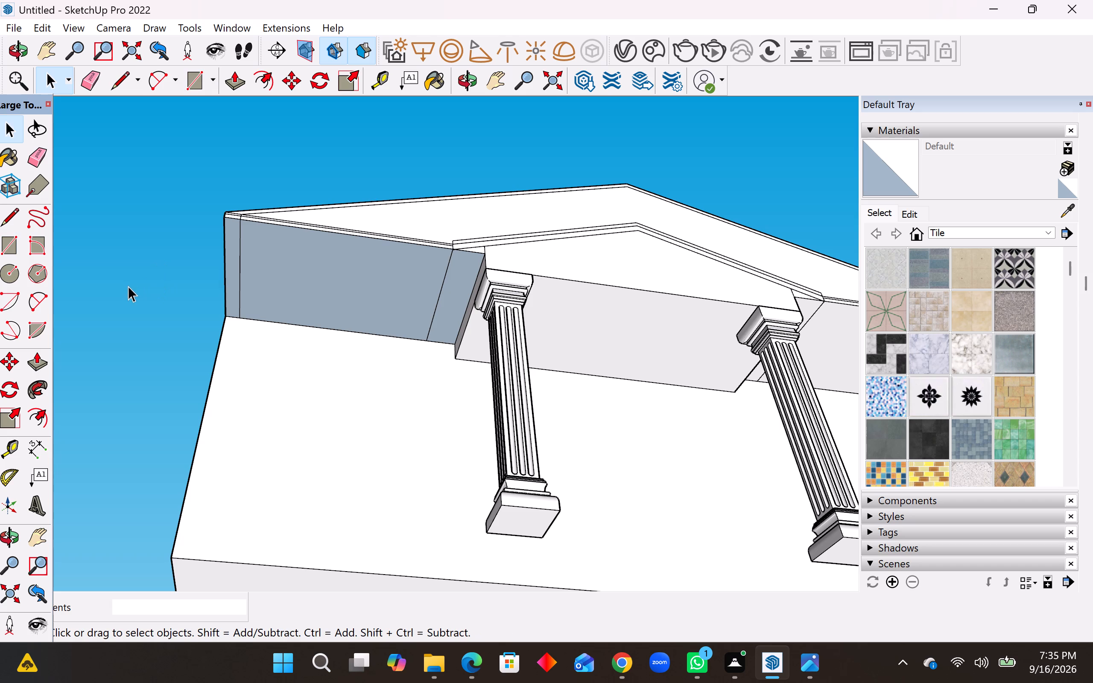
Inspect the house from underneath and from the front, checking the eaves, the small gable and both pillars.
middle_click_drag(128, 286, 140, 336)
scroll(181, 277, "down", 8)
middle_click_drag(373, 445, 383, 298)
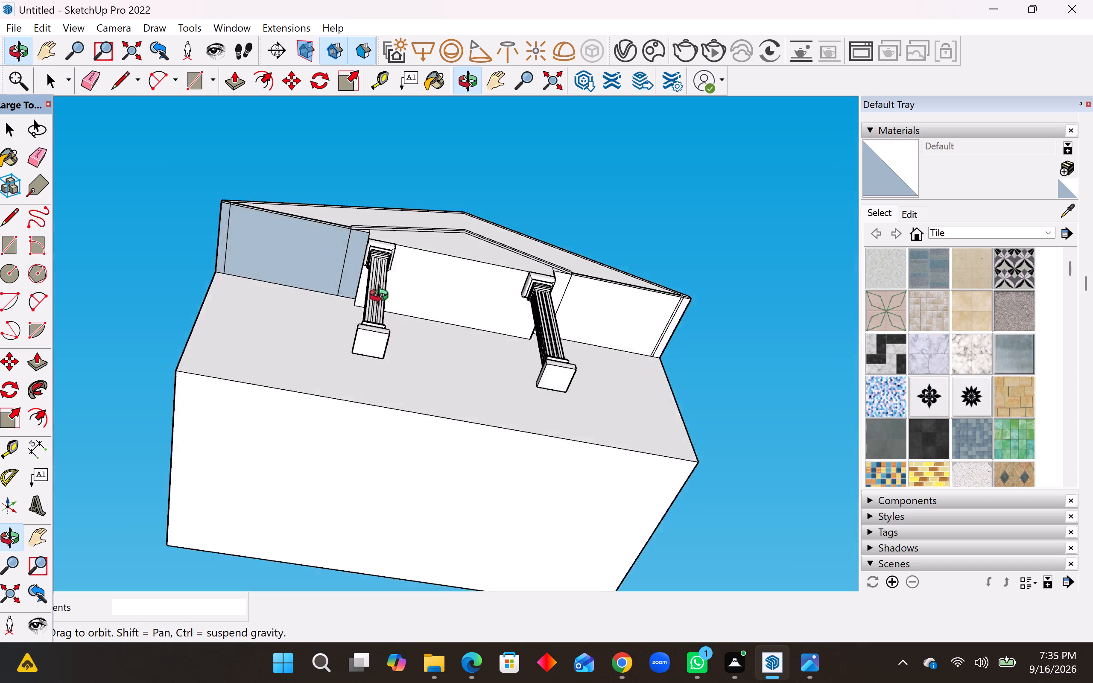
middle_click_drag(383, 298, 305, 220)
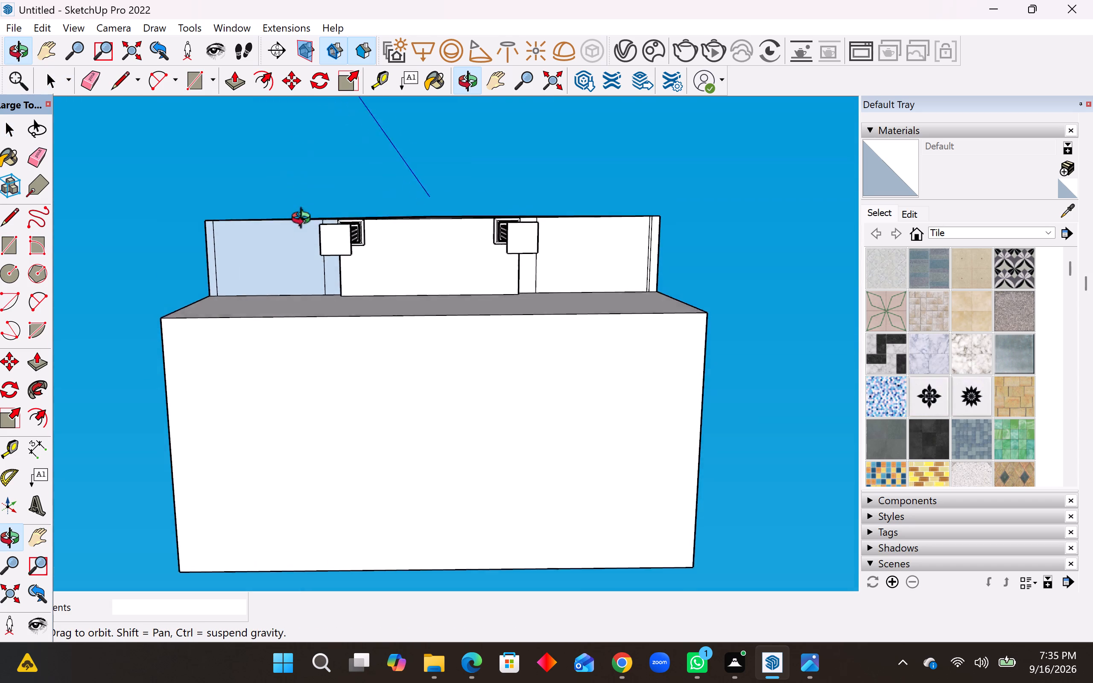
middle_click_drag(305, 220, 319, 472)
middle_click_drag(448, 203, 452, 280)
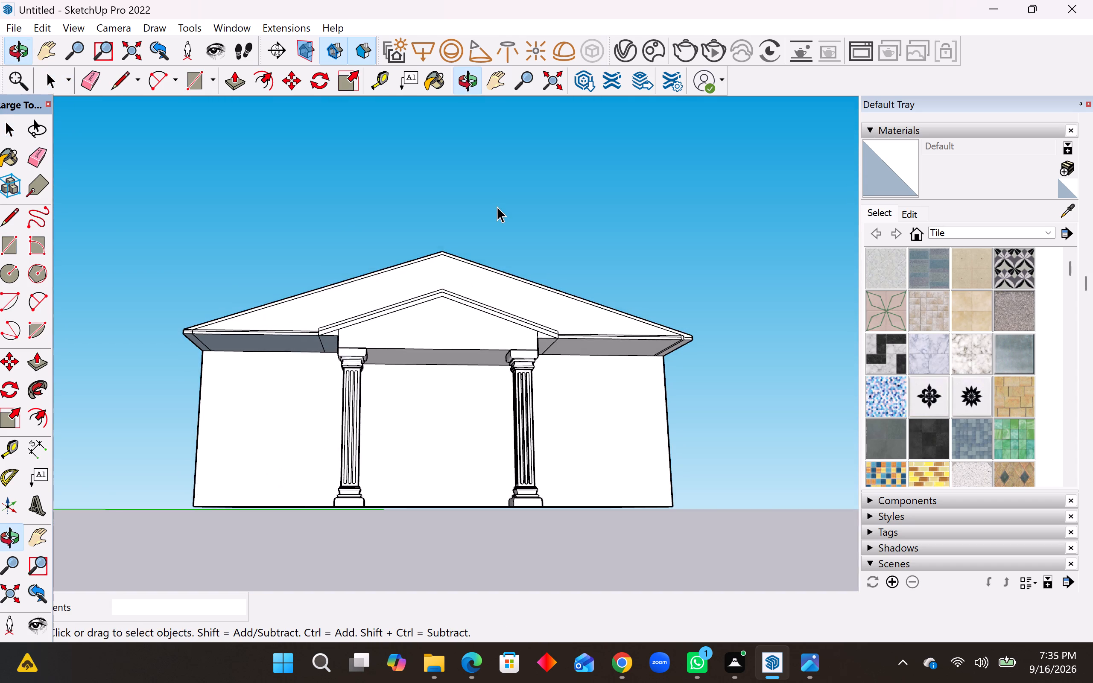
scroll(499, 201, "down", 4)
middle_click_drag(488, 290, 494, 329)
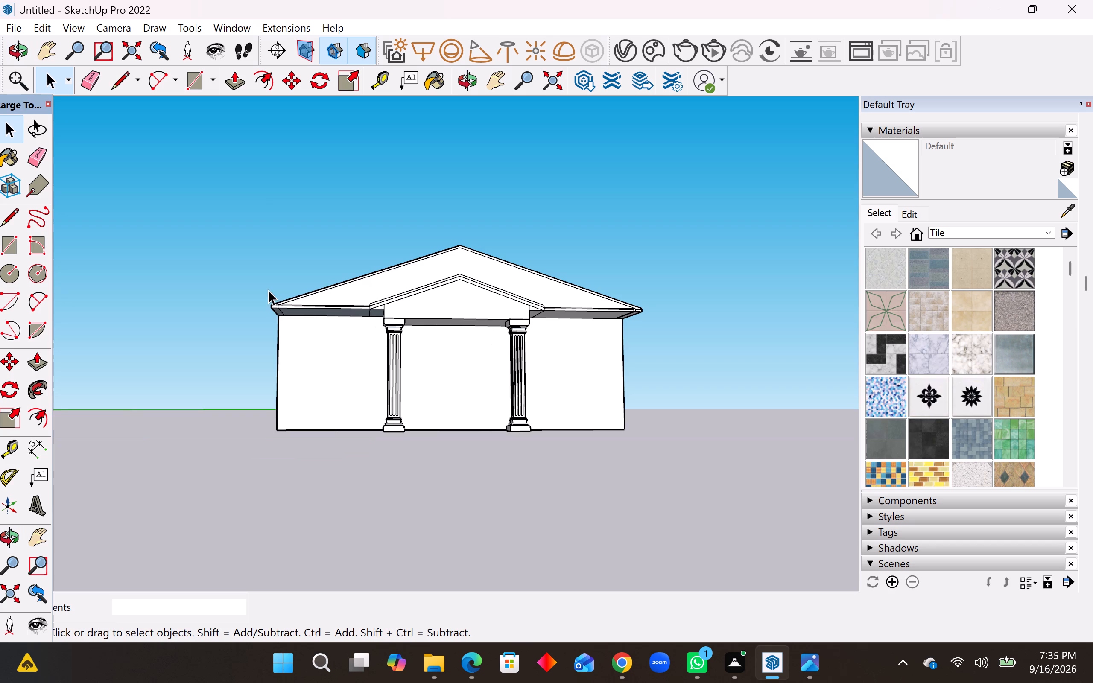
middle_click_drag(312, 320, 318, 349)
Draw a 3" vertical line across the left eave's side edge band, directly above the front wall's left corner.
scroll(273, 322, "up", 9)
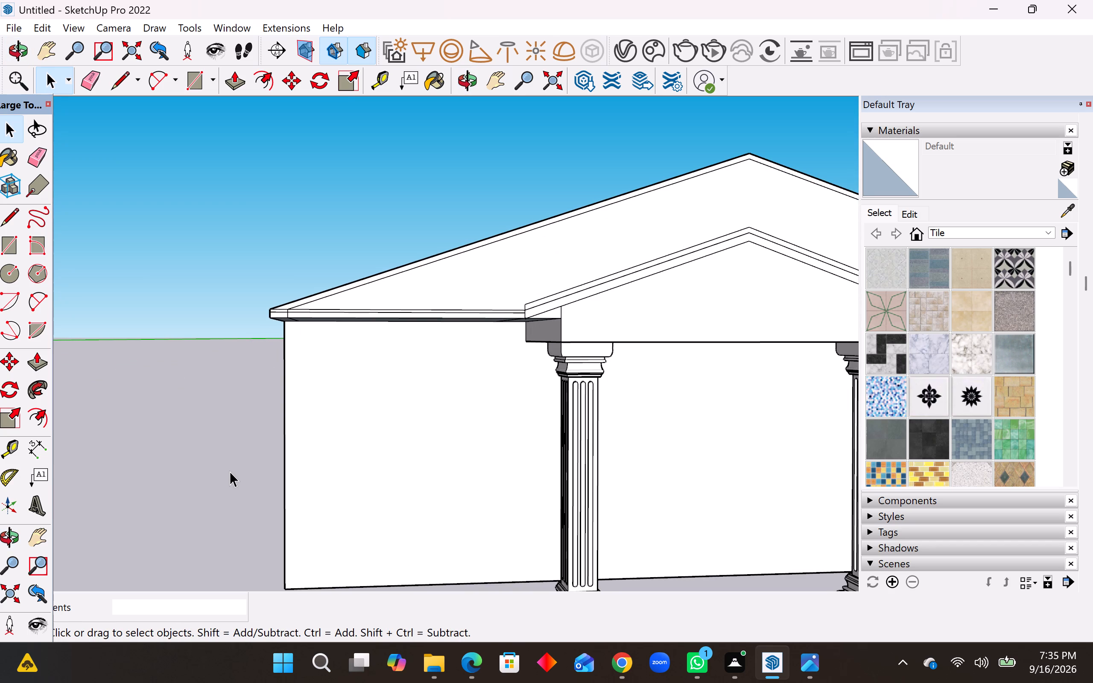
scroll(283, 321, "up", 2)
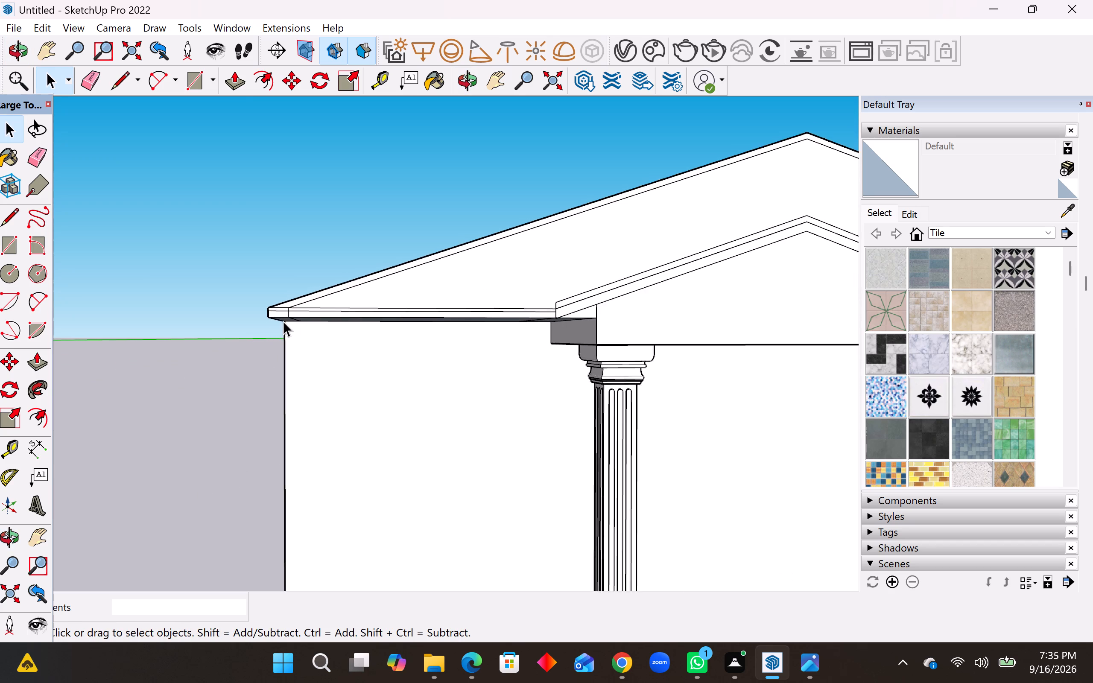
scroll(283, 321, "up", 1)
left_click(32, 158)
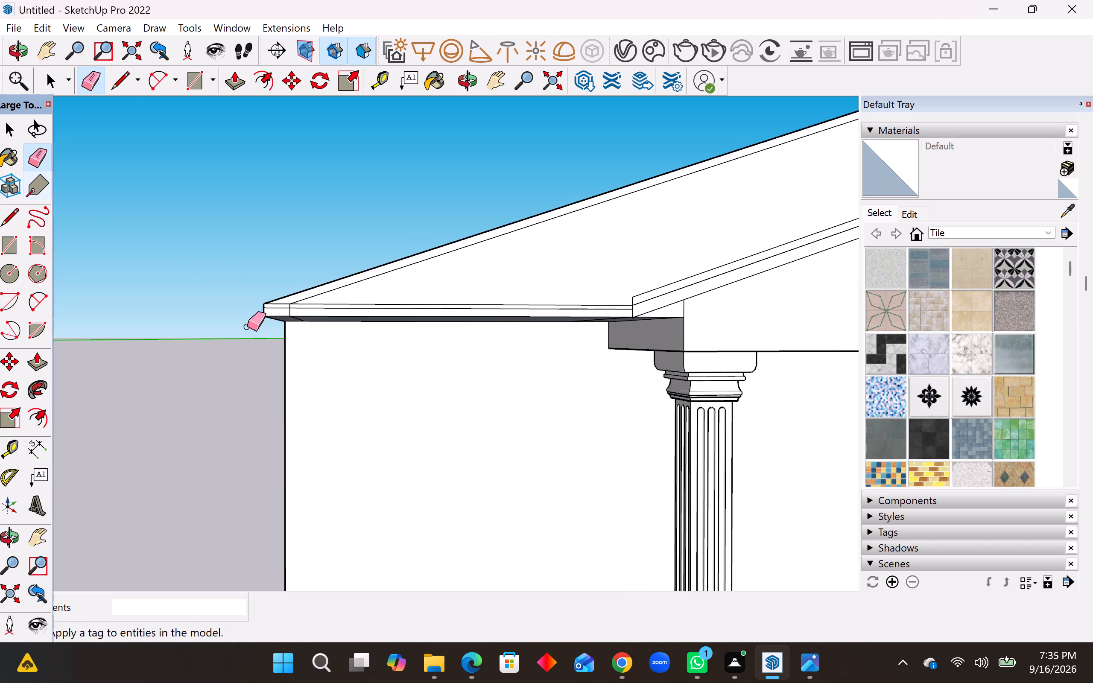
left_click(270, 315)
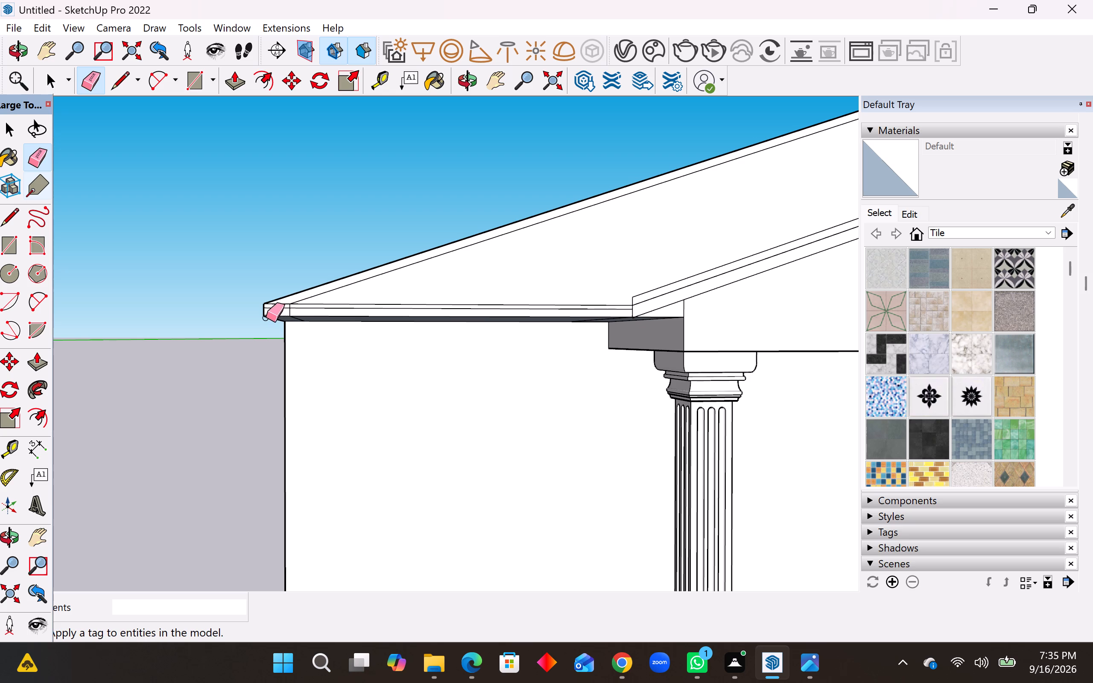
middle_click_drag(266, 315, 343, 338)
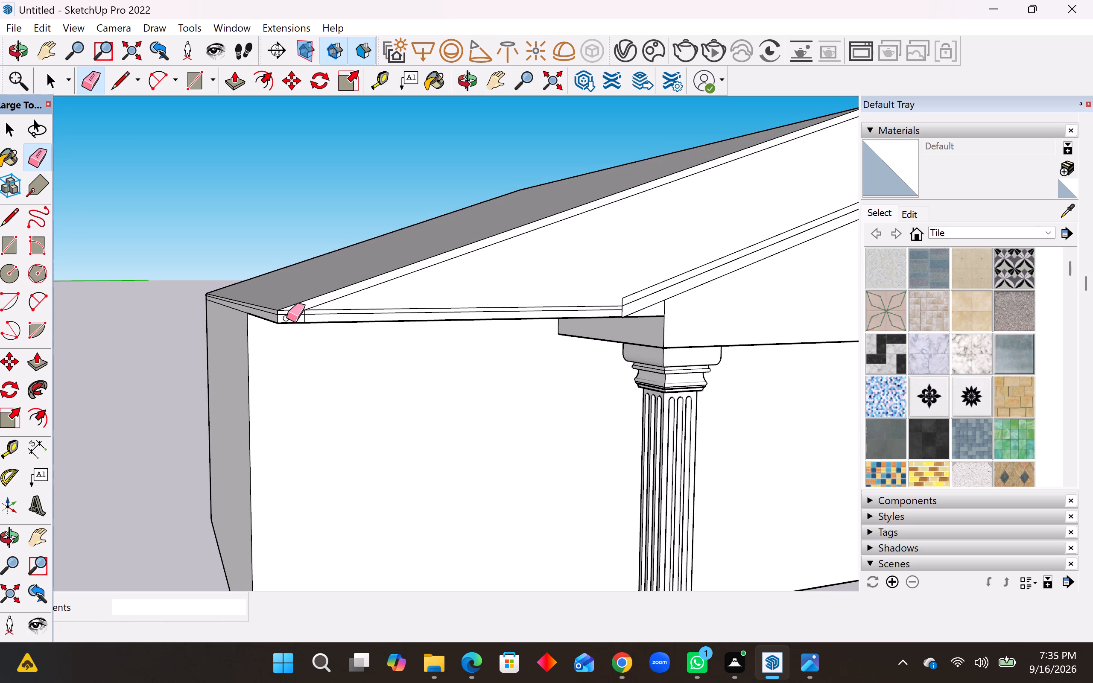
middle_click_drag(276, 326, 344, 314)
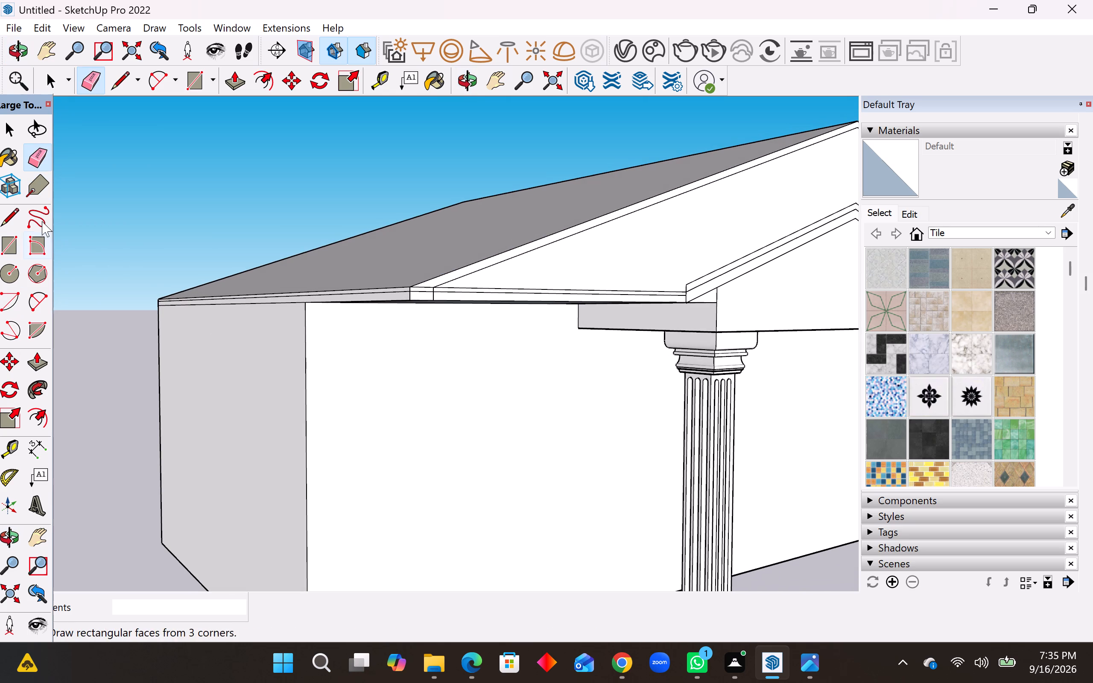
left_click(9, 216)
left_click(302, 307)
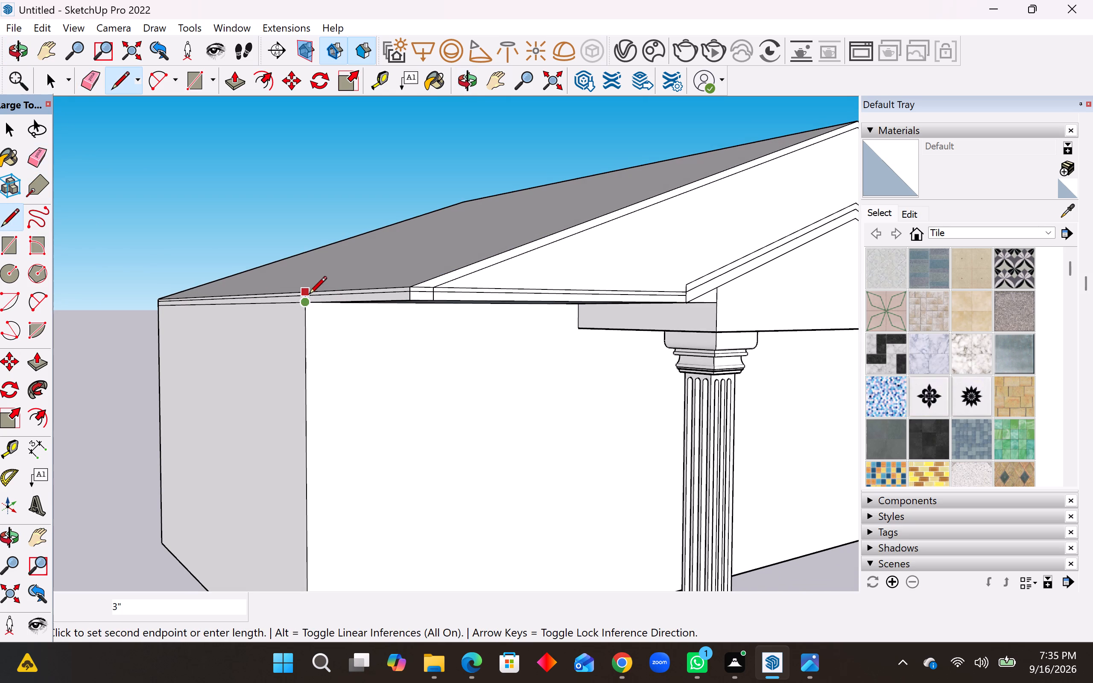
left_click(309, 295)
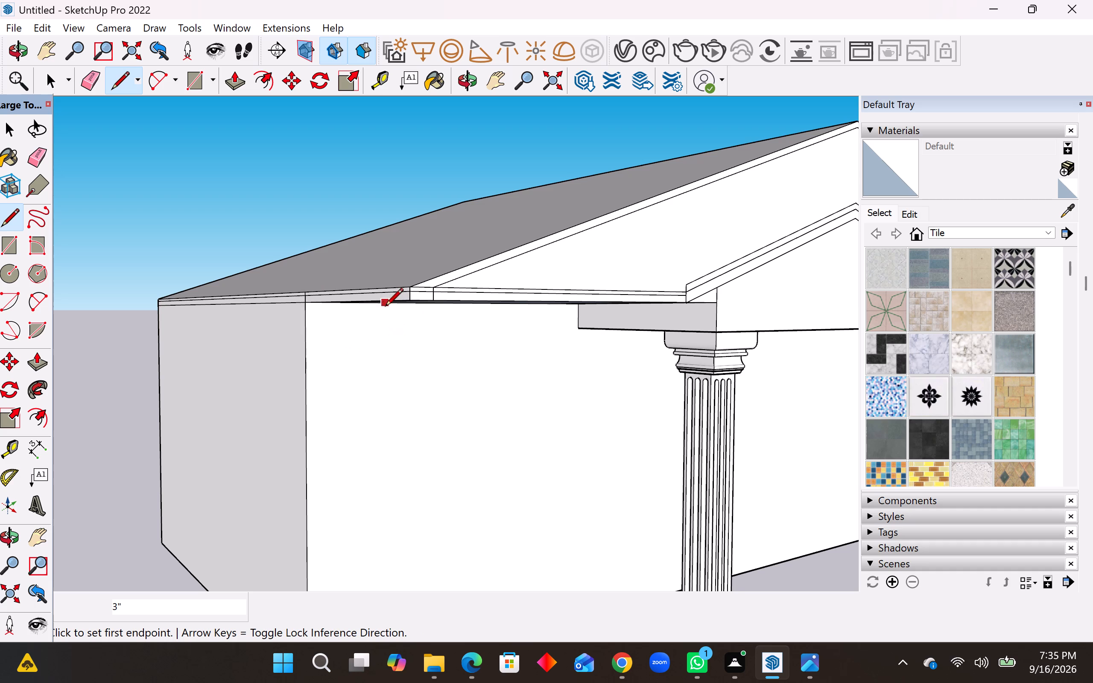
Erase the lower side edge and outer corner edges of the left eave band that projects beyond the front wall.
middle_click_drag(385, 307, 344, 324)
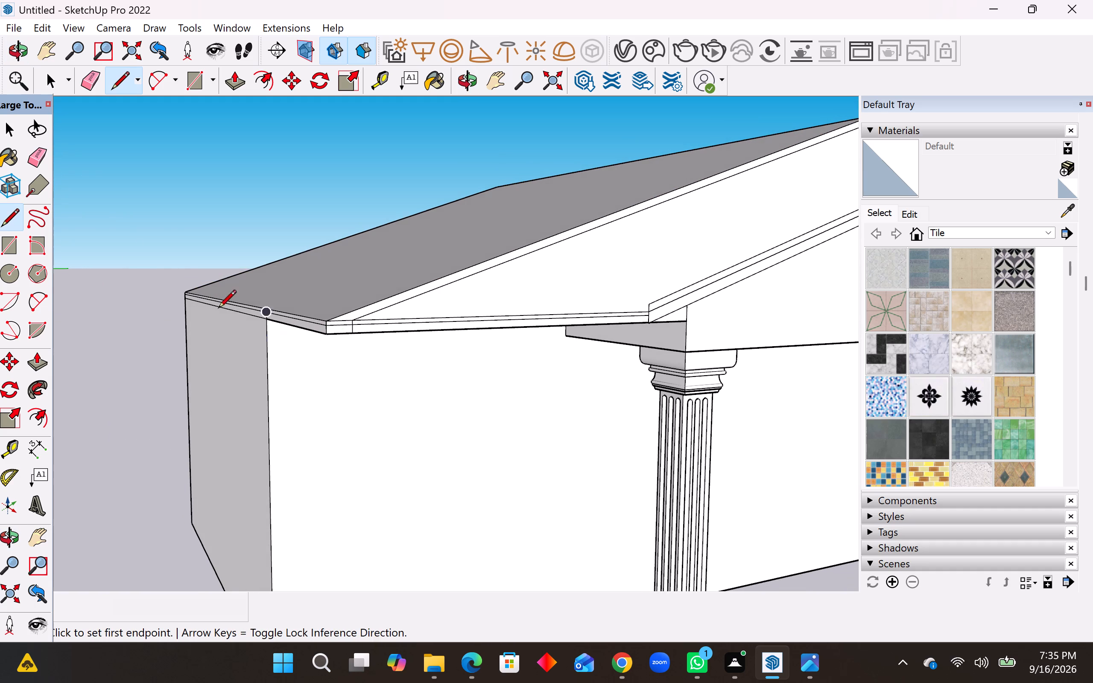
left_click(34, 155)
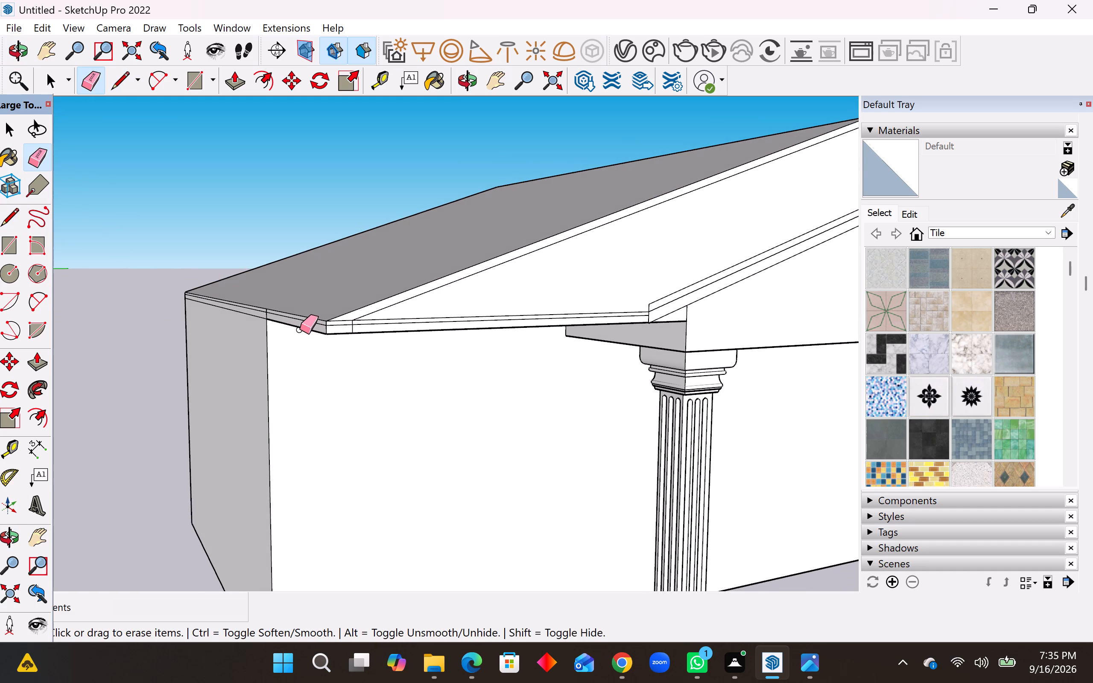
left_click(301, 328)
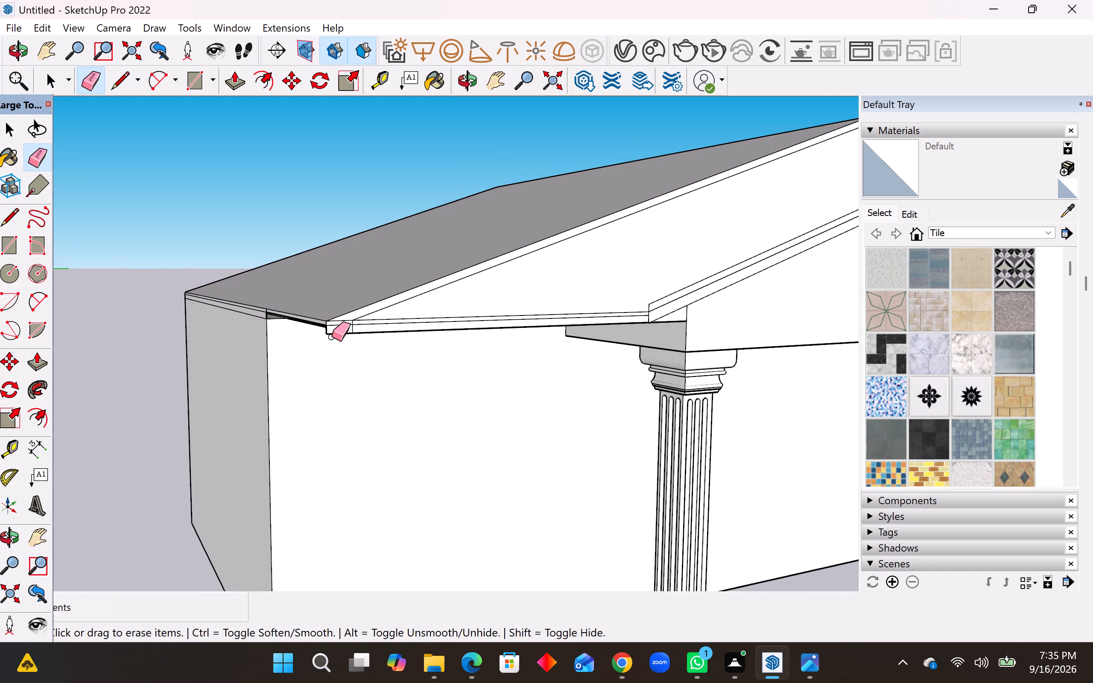
left_click(333, 333)
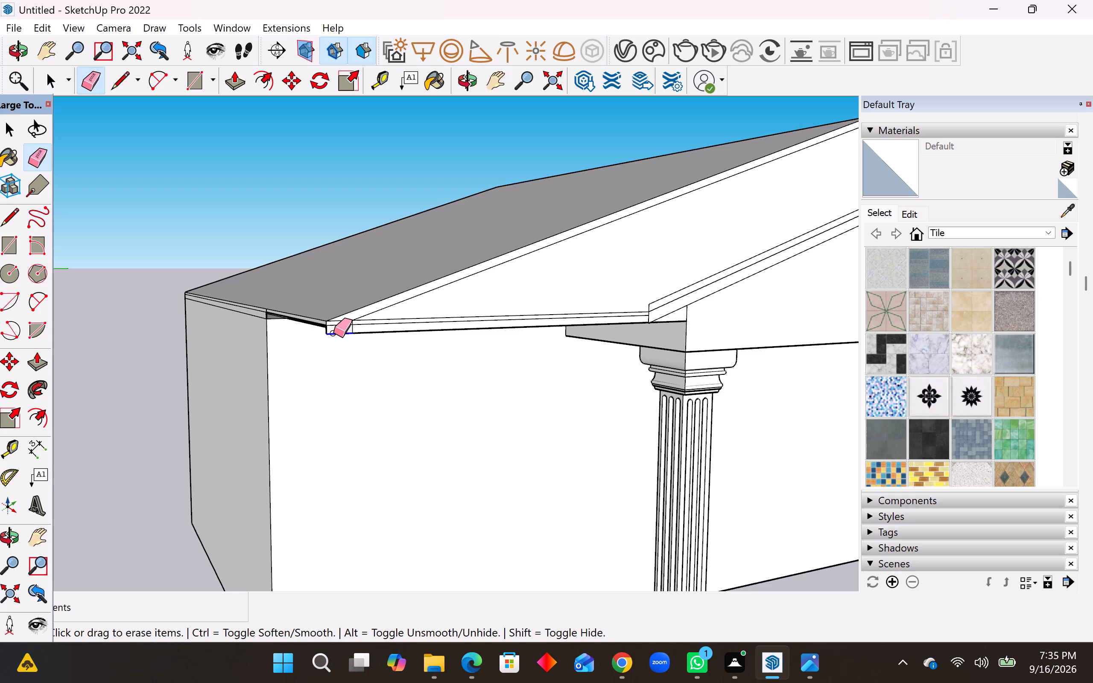
left_click(327, 332)
Erase the remaining thin side edges of the left eave overhang, between the wall corner and the roof's front corner.
middle_click_drag(344, 348, 276, 339)
scroll(245, 311, "up", 4)
left_click(222, 305)
middle_click_drag(219, 313, 227, 302)
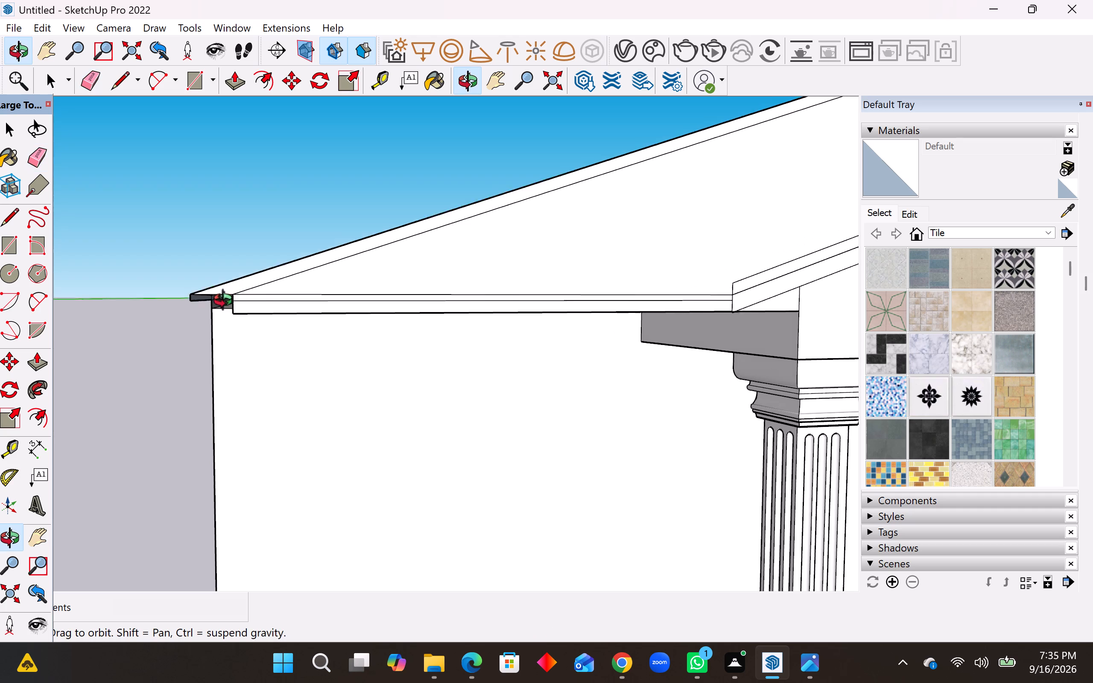
middle_click_drag(227, 302, 275, 302)
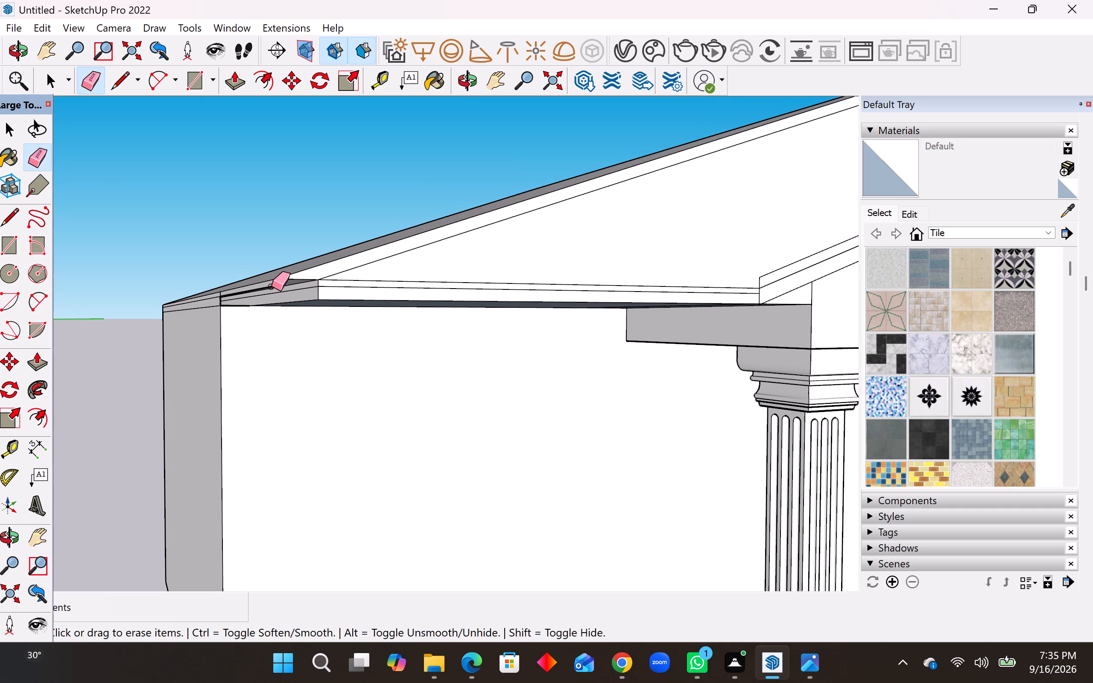
left_click(272, 286)
middle_click_drag(317, 308, 314, 299)
scroll(260, 268, "up", 3)
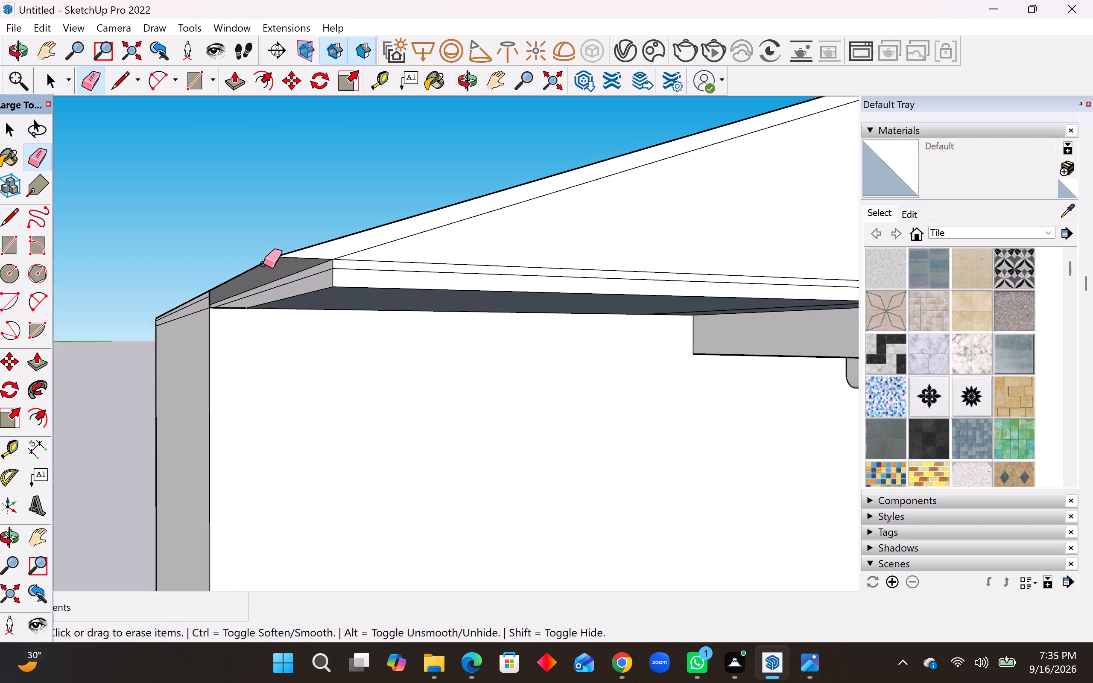
scroll(263, 264, "up", 3)
left_click(279, 267)
Draw a horizontal line about 6 5/16" long across the left eave's open end, starting above the front wall's left corner.
middle_click_drag(297, 283, 315, 318)
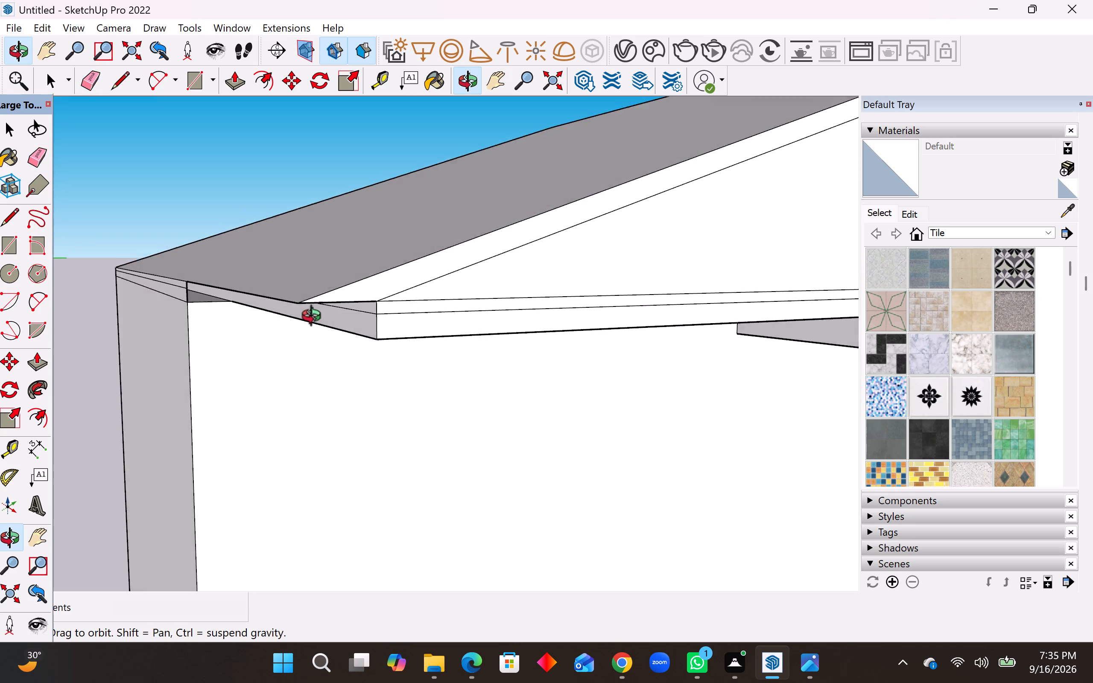
middle_click_drag(315, 318, 255, 244)
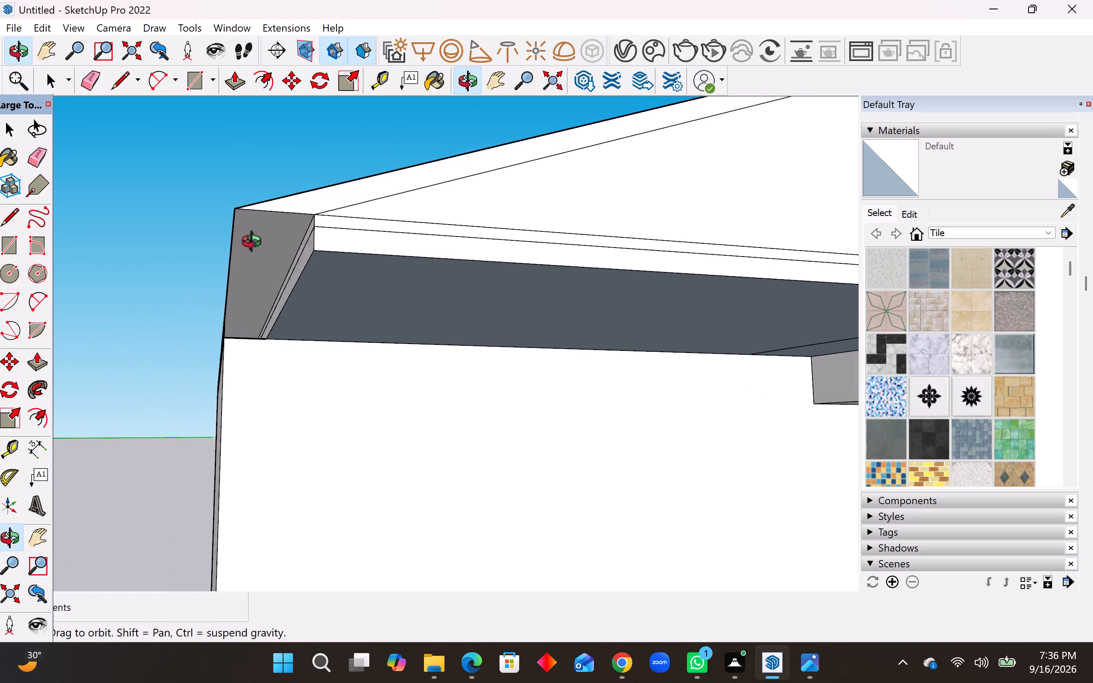
middle_click_drag(255, 244, 290, 284)
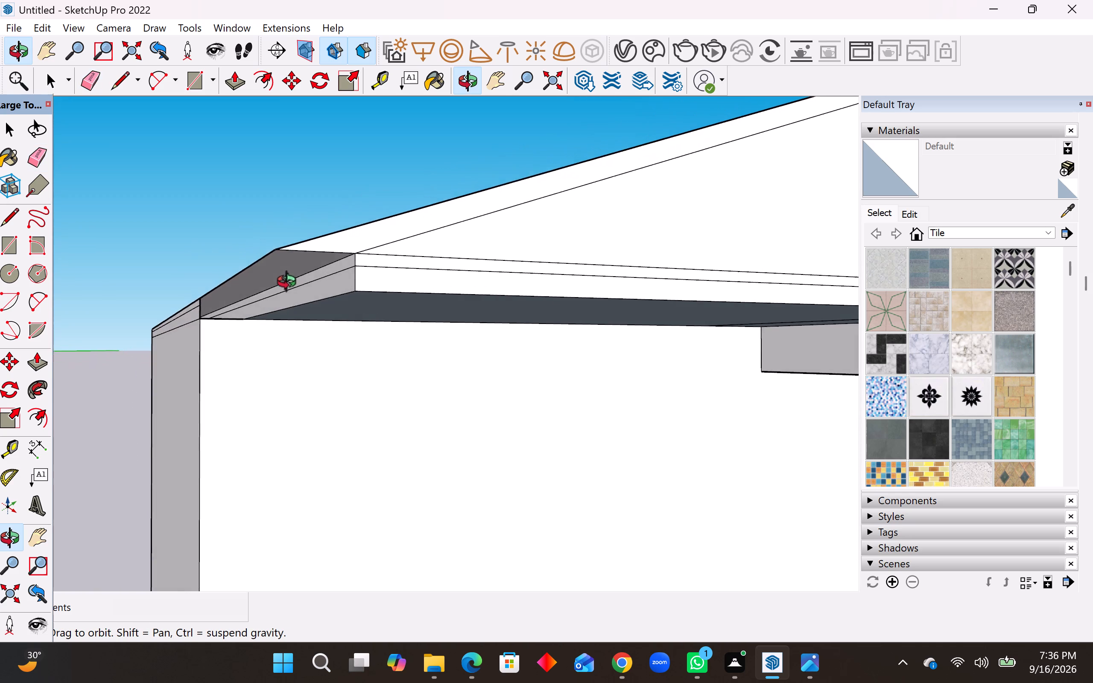
middle_click_drag(290, 284, 271, 294)
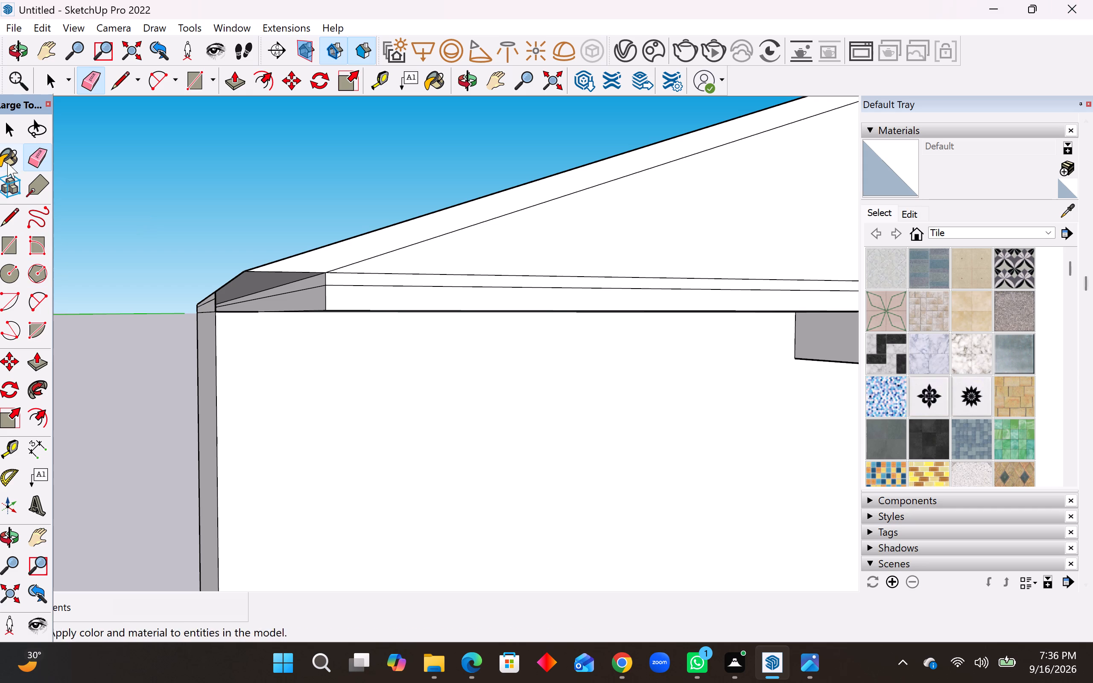
left_click(3, 214)
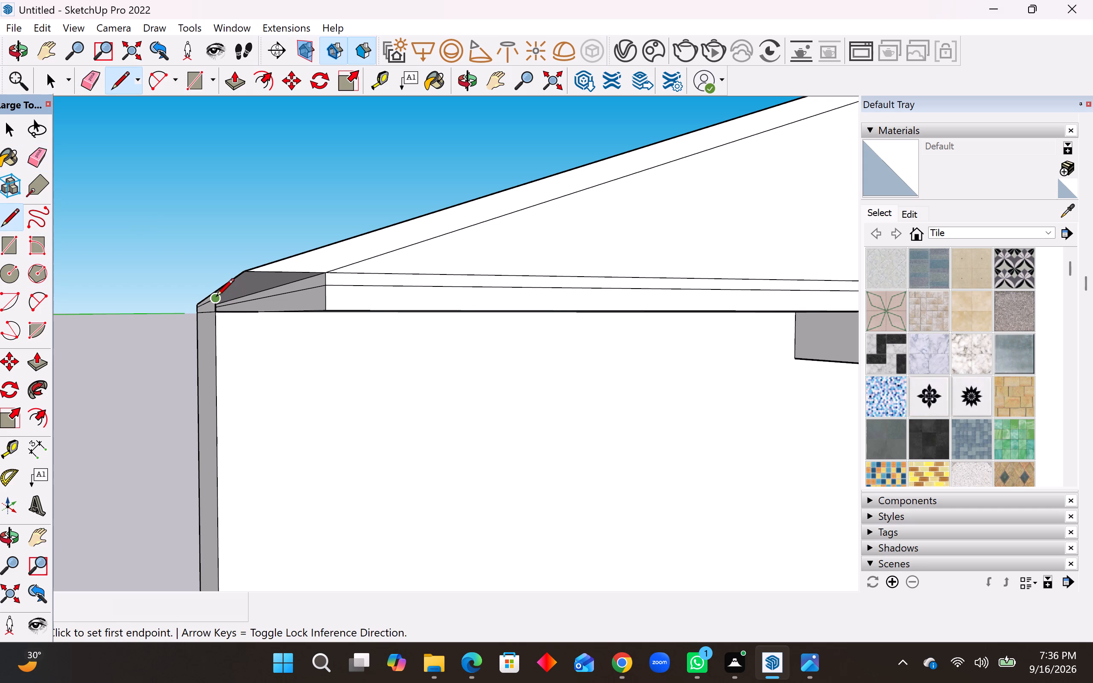
left_click(216, 298)
key("Escape")
scroll(219, 298, "up", 7)
left_click(203, 280)
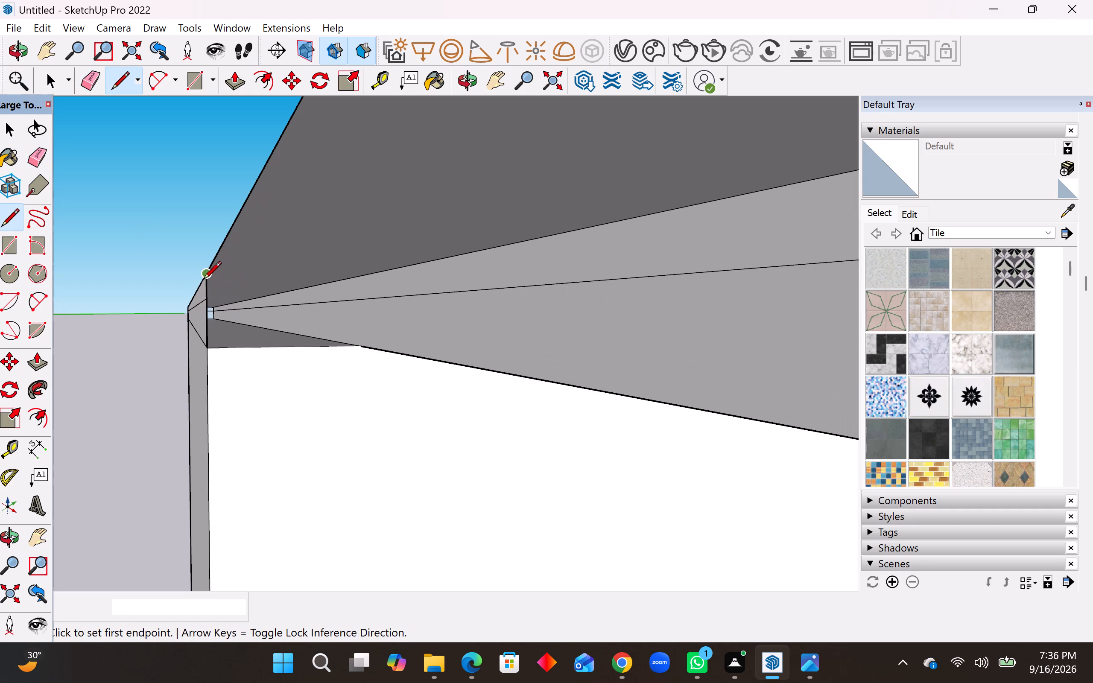
left_click(362, 278)
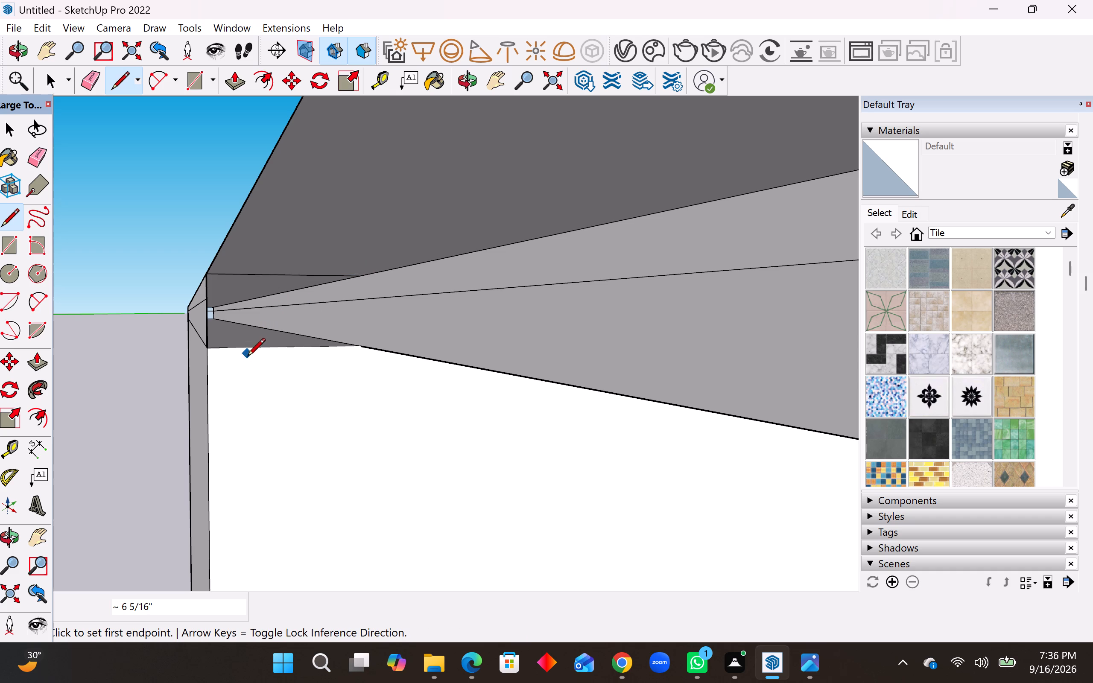
Draw a 3" vertical line from that line's free end down to the front wall's top edge, closing a small rectangular face.
scroll(247, 359, "down", 8)
middle_click_drag(327, 306, 324, 281)
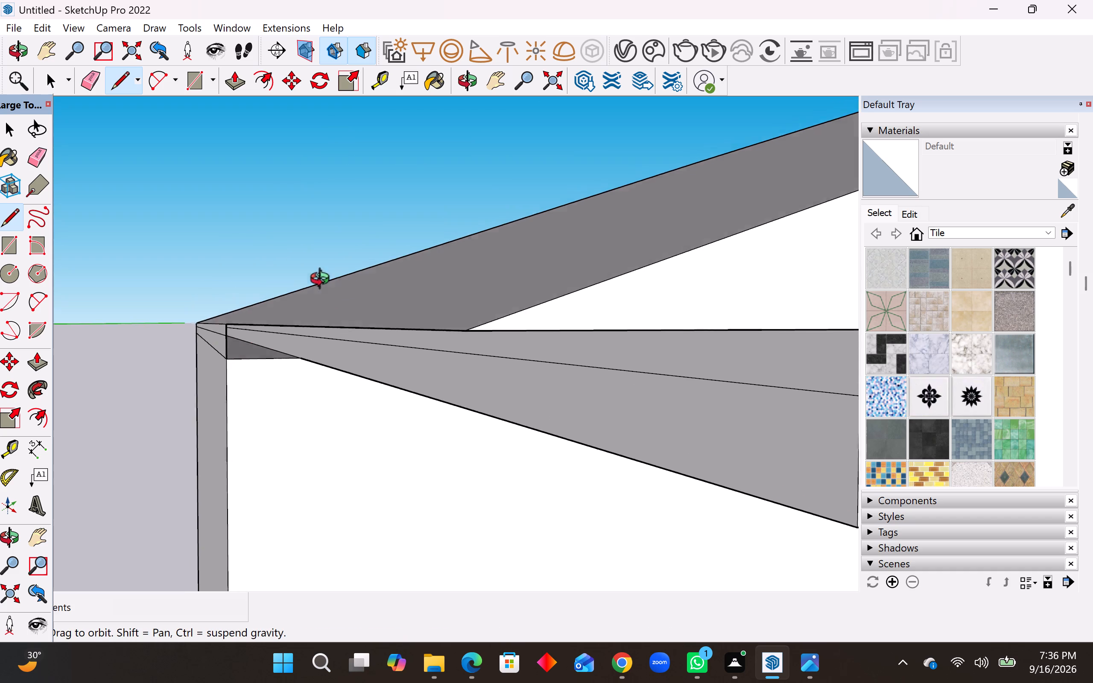
middle_click_drag(324, 281, 281, 236)
scroll(378, 335, "down", 3)
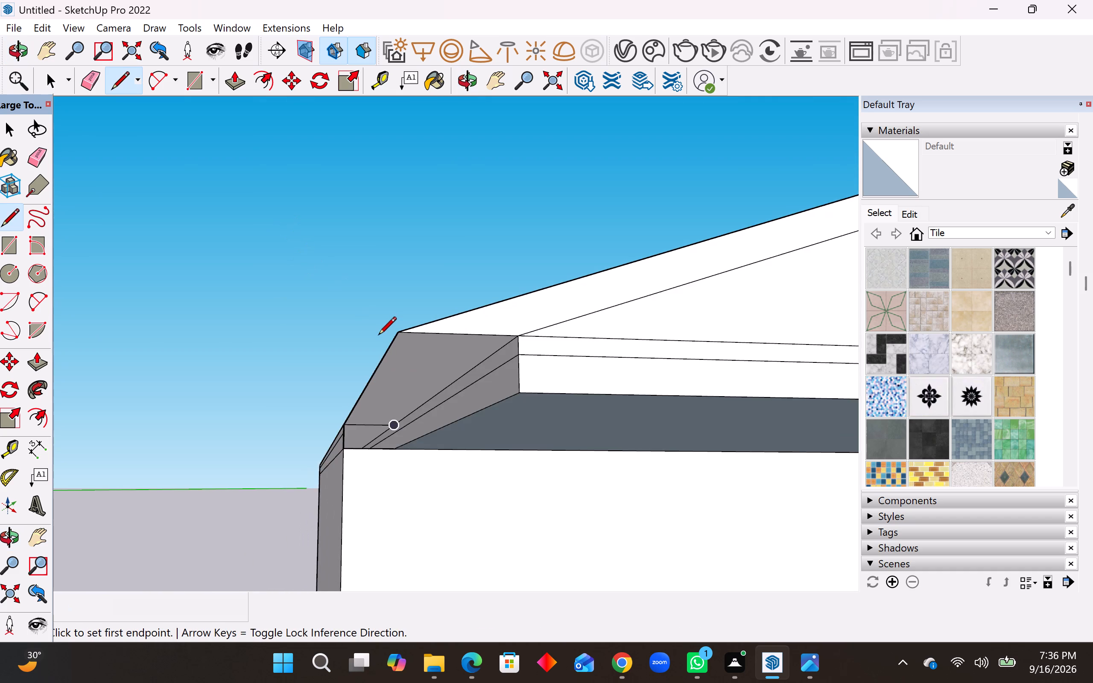
middle_click_drag(418, 393, 401, 421)
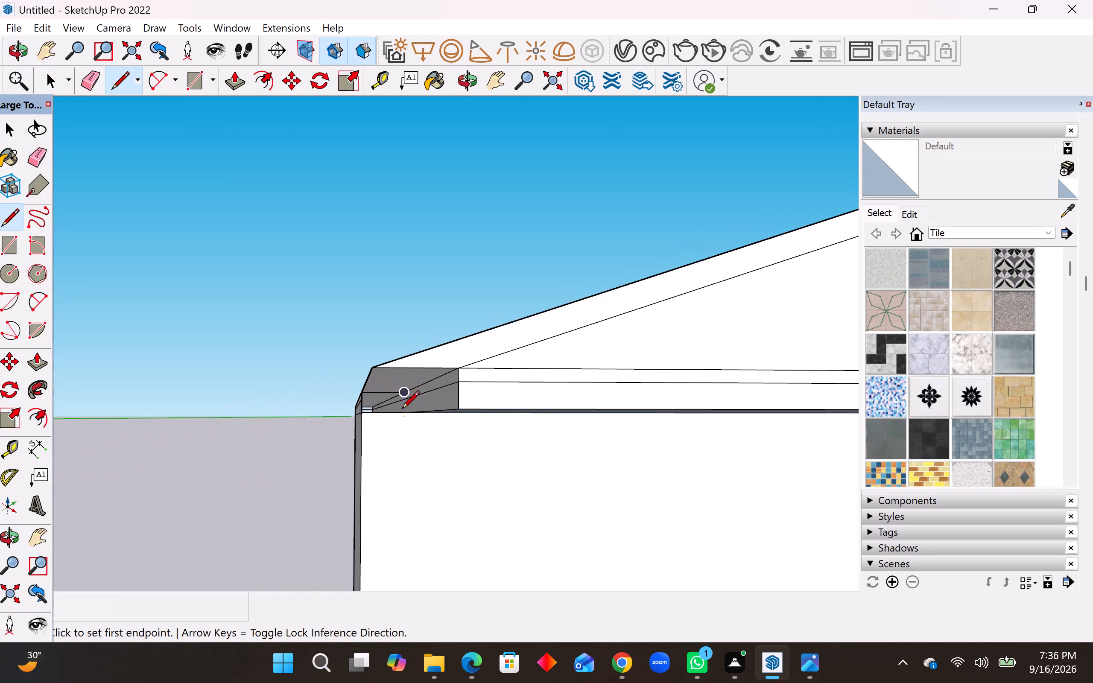
left_click(402, 395)
left_click(403, 414)
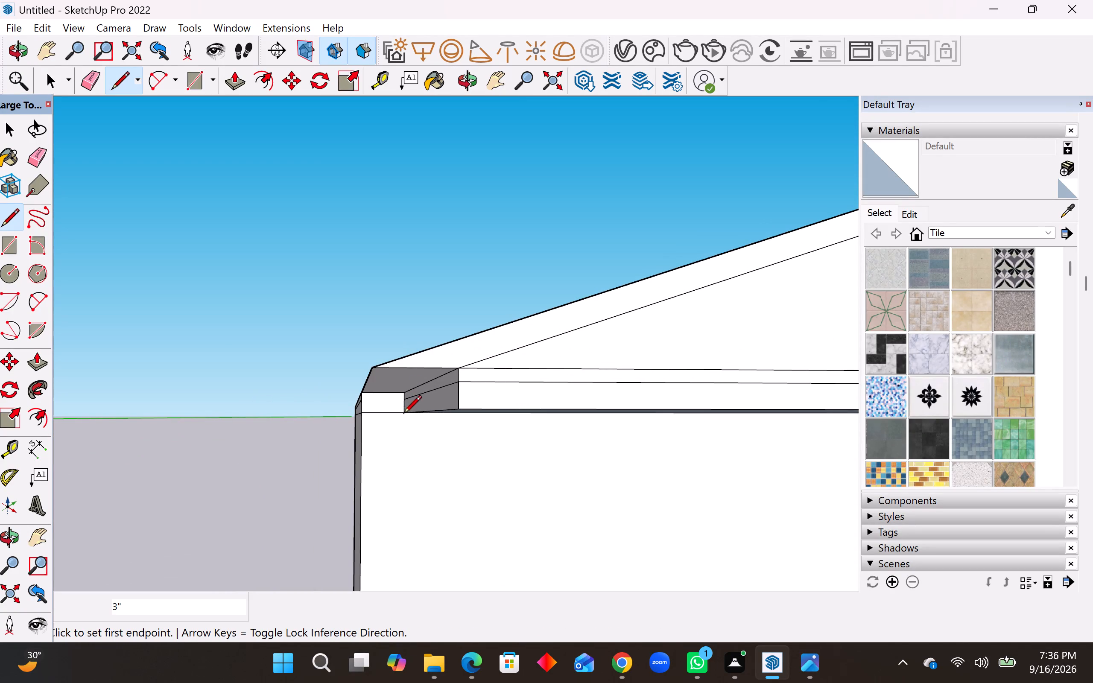
Erase the edge between the new small rectangular face and the front wall at its upper left corner.
middle_click_drag(339, 417, 347, 447)
scroll(236, 363, "down", 4)
scroll(210, 339, "down", 5)
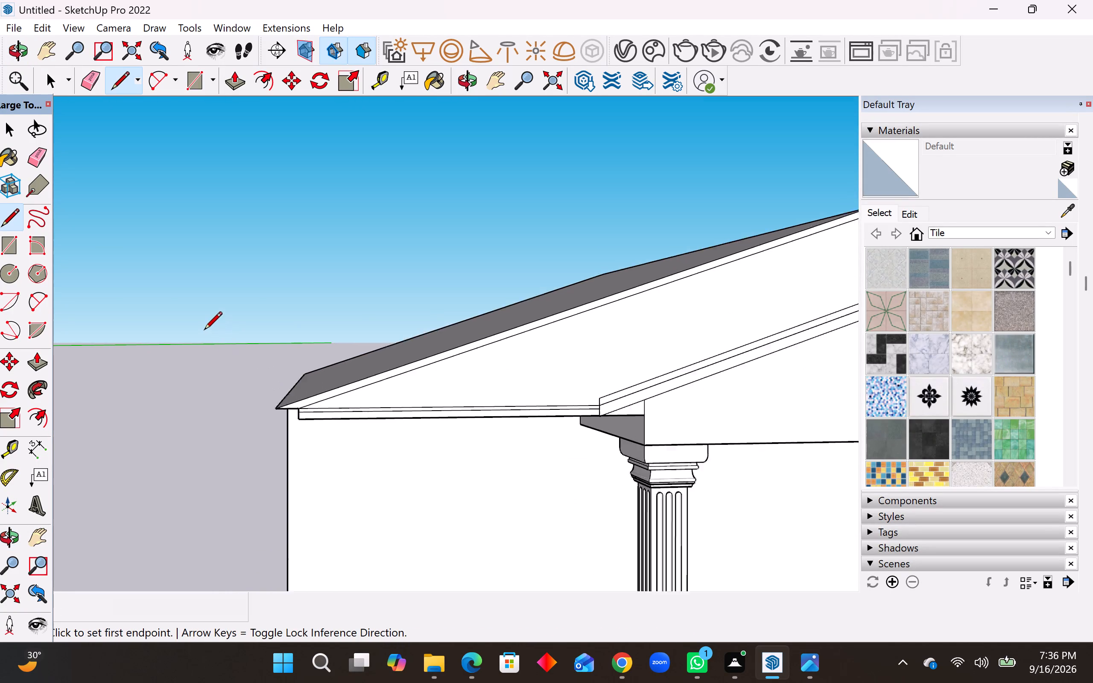
middle_click_drag(233, 388, 228, 346)
scroll(188, 354, "down", 2)
middle_click_drag(192, 379, 234, 378)
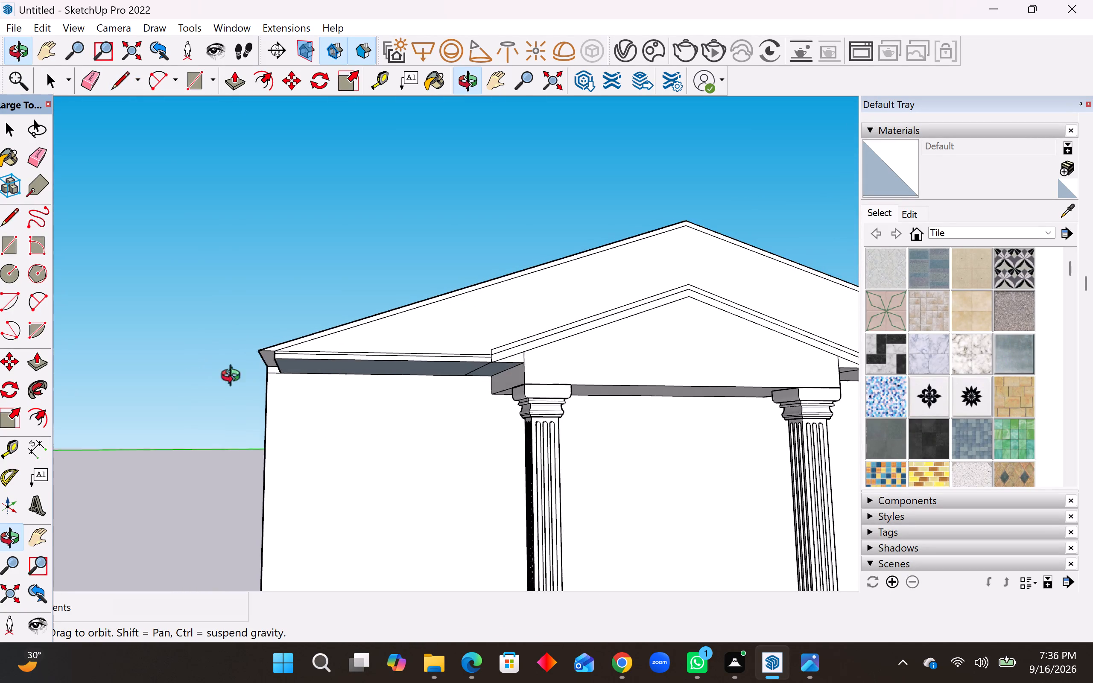
middle_click_drag(234, 378, 291, 385)
left_click(44, 152)
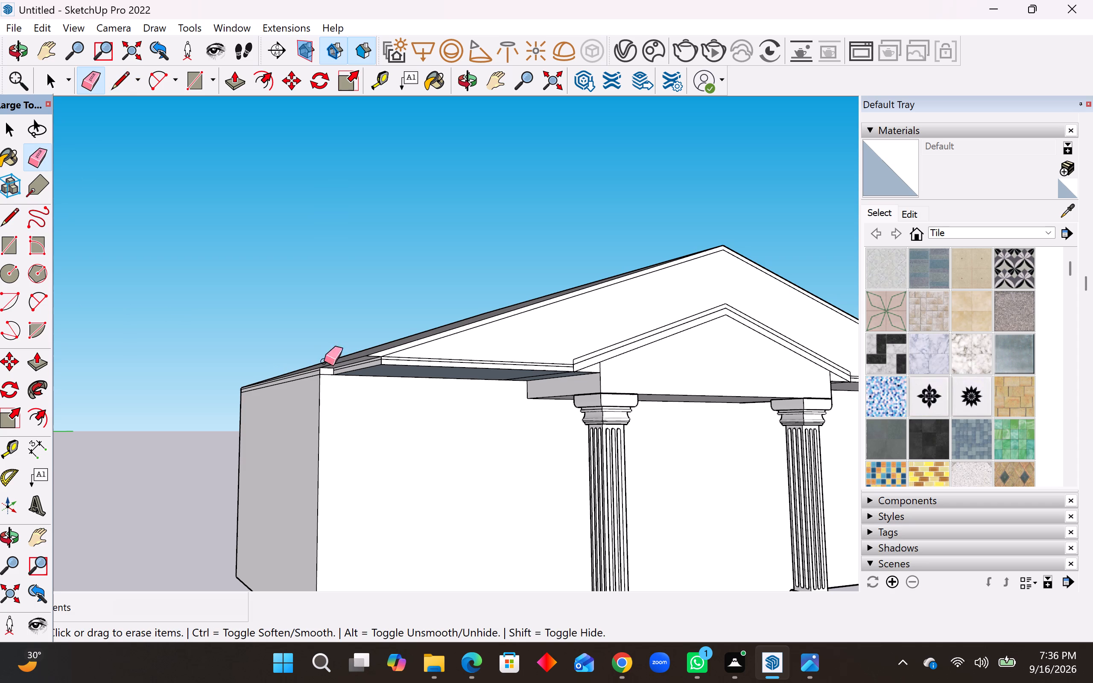
left_click(329, 376)
Erase the thin horizontal edges along the top of the left side wall, just beneath the roof.
middle_click_drag(324, 390, 325, 390)
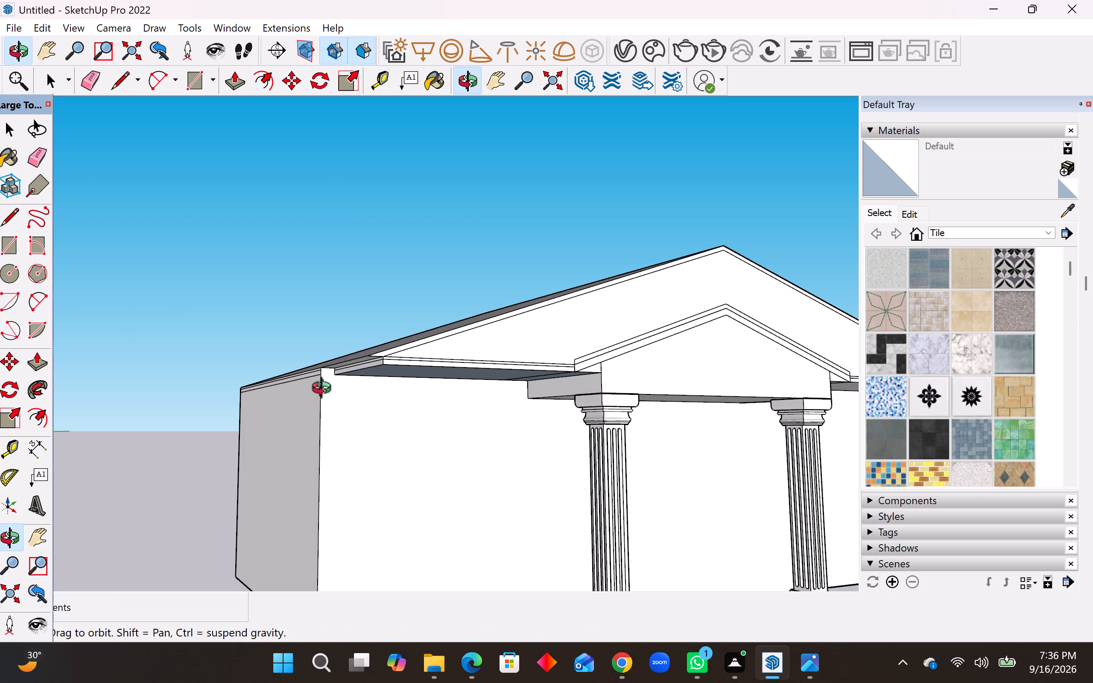
middle_click_drag(325, 390, 520, 419)
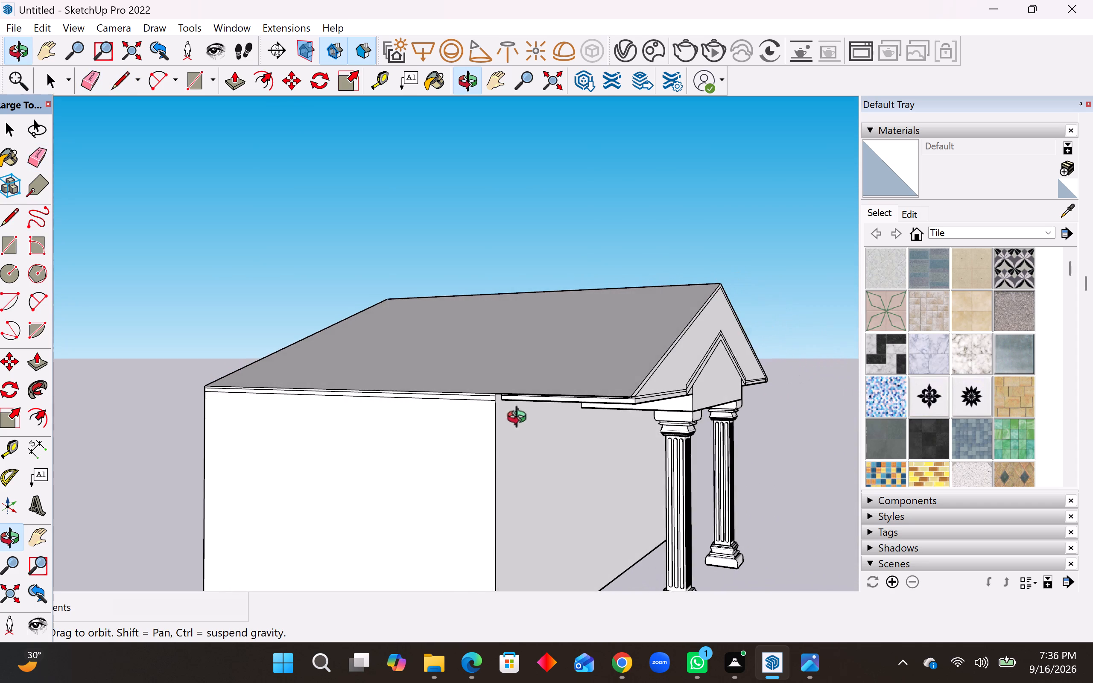
middle_click_drag(520, 419, 521, 419)
left_click(491, 403)
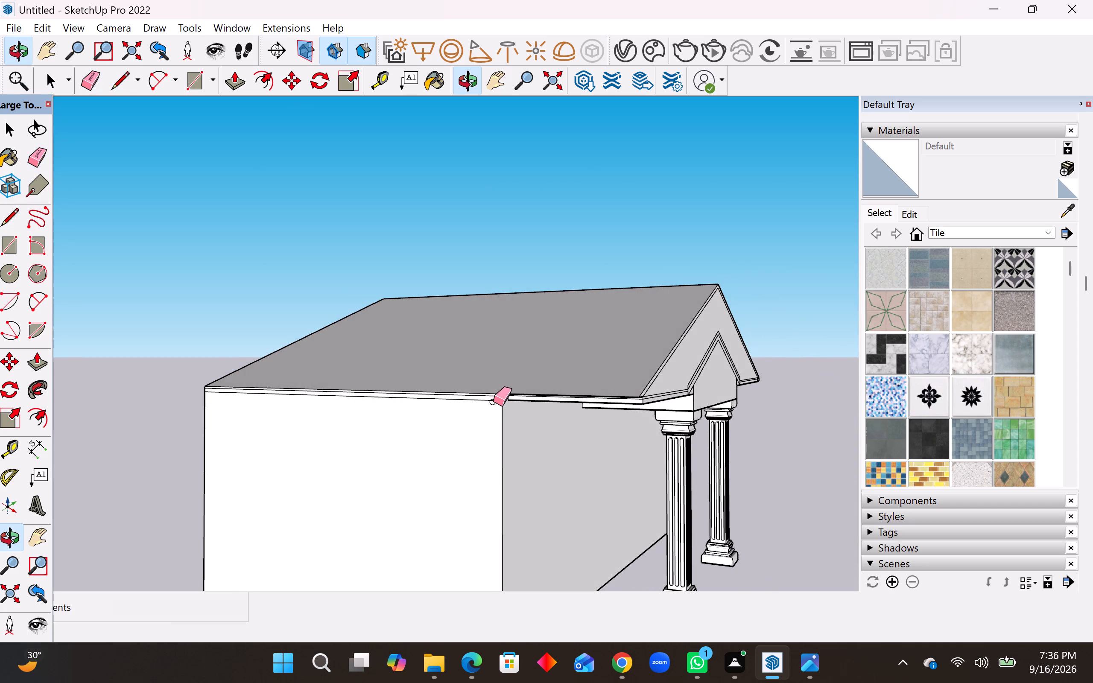
left_click(493, 402)
left_click(493, 401)
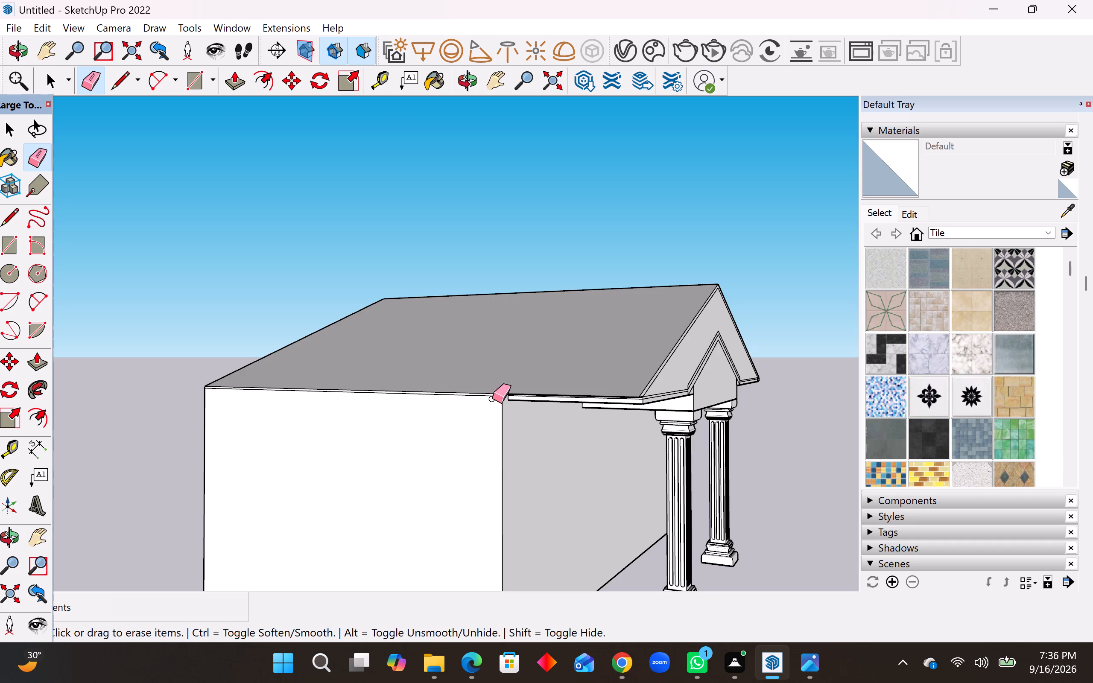
scroll(490, 401, "up", 6)
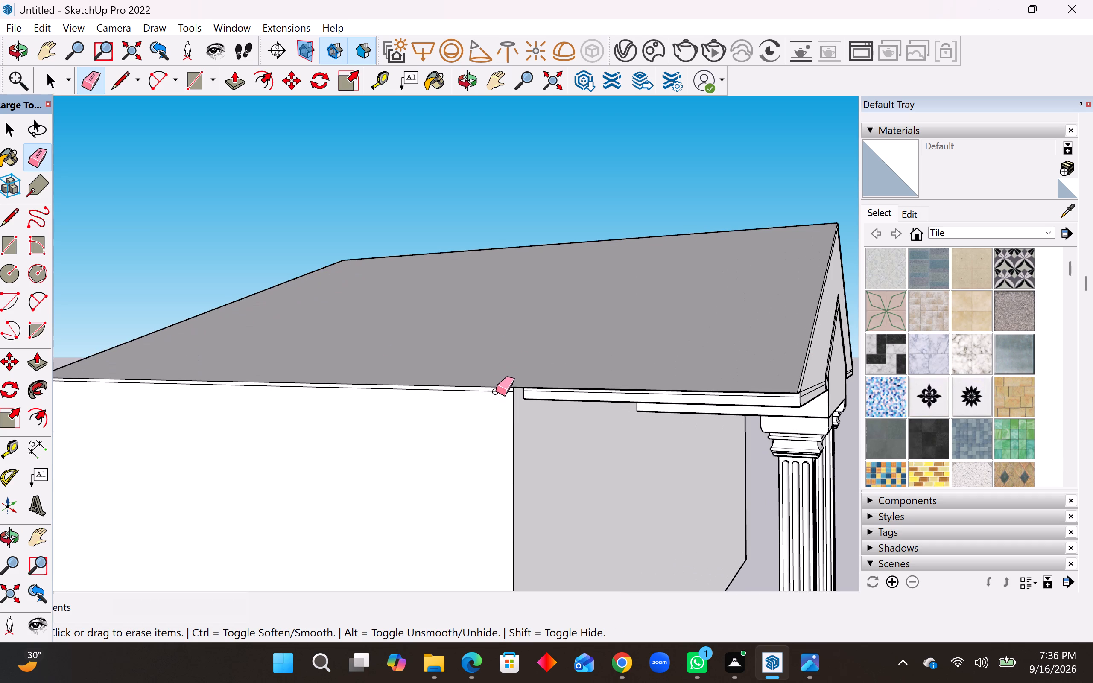
left_click(496, 391)
Examine the house from the front, comparing both eaves and checking the end of the right eave.
middle_click_drag(485, 399, 197, 379)
scroll(126, 383, "down", 8)
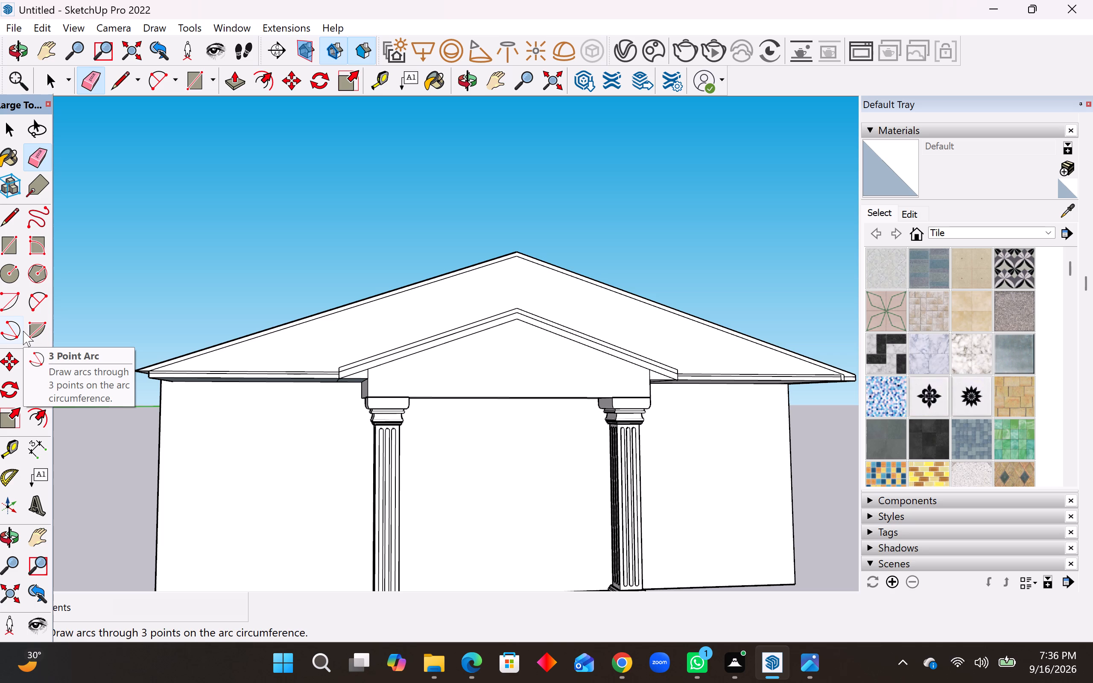
scroll(320, 463, "down", 5)
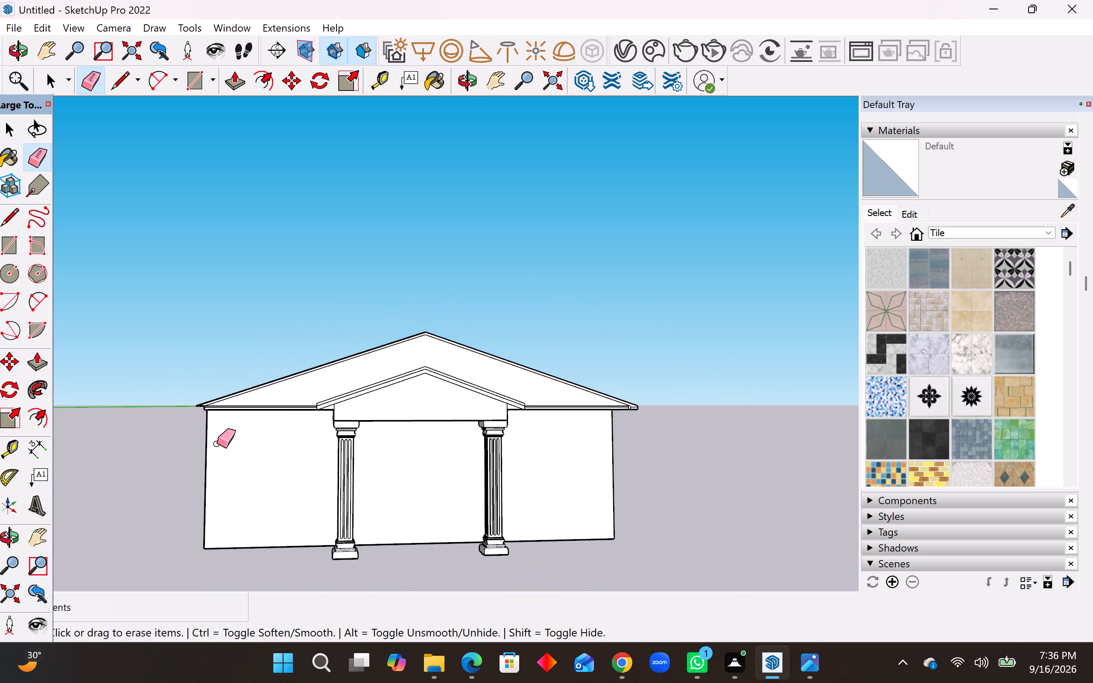
scroll(217, 444, "down", 1)
scroll(661, 407, "up", 5)
scroll(504, 441, "up", 8)
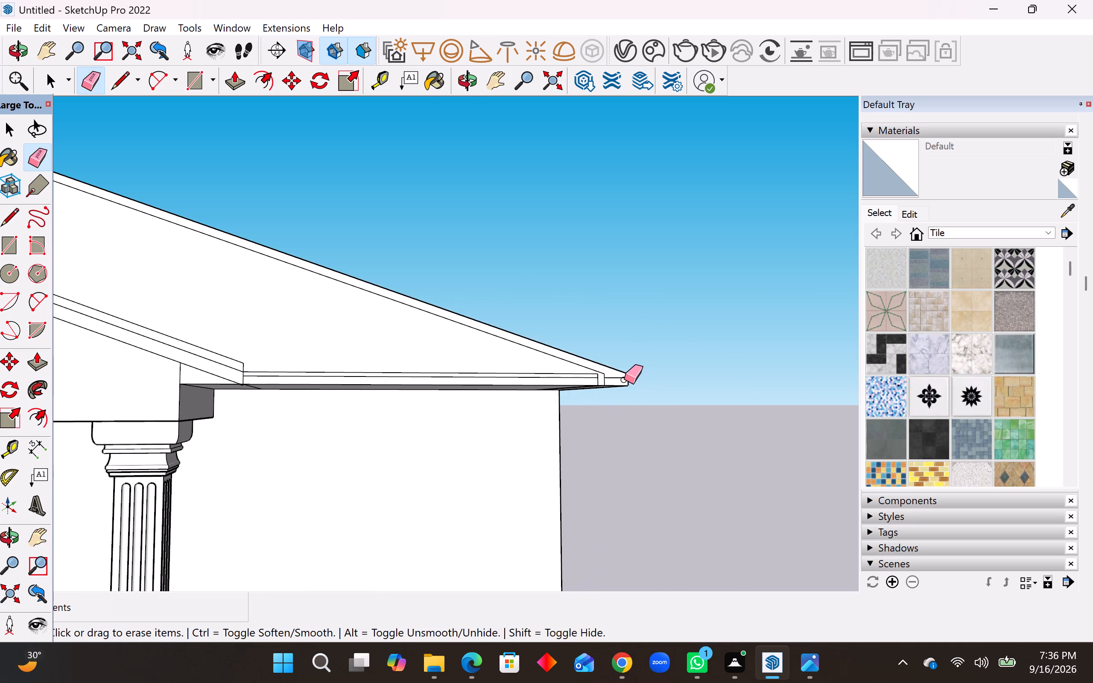
scroll(624, 379, "up", 2)
middle_click_drag(618, 400, 657, 417)
scroll(693, 389, "down", 11)
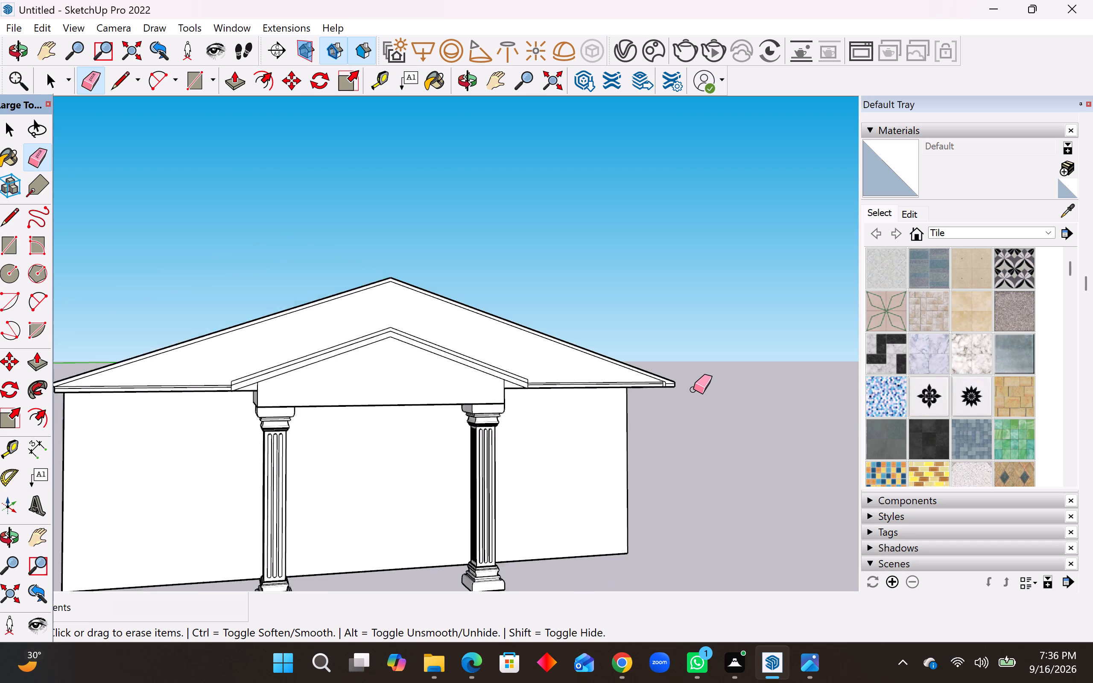
scroll(693, 389, "down", 2)
Draw a line about 3 3/16" long extending the gable's inner sloping edge down to the right eave's horizontal edge.
scroll(693, 389, "up", 8)
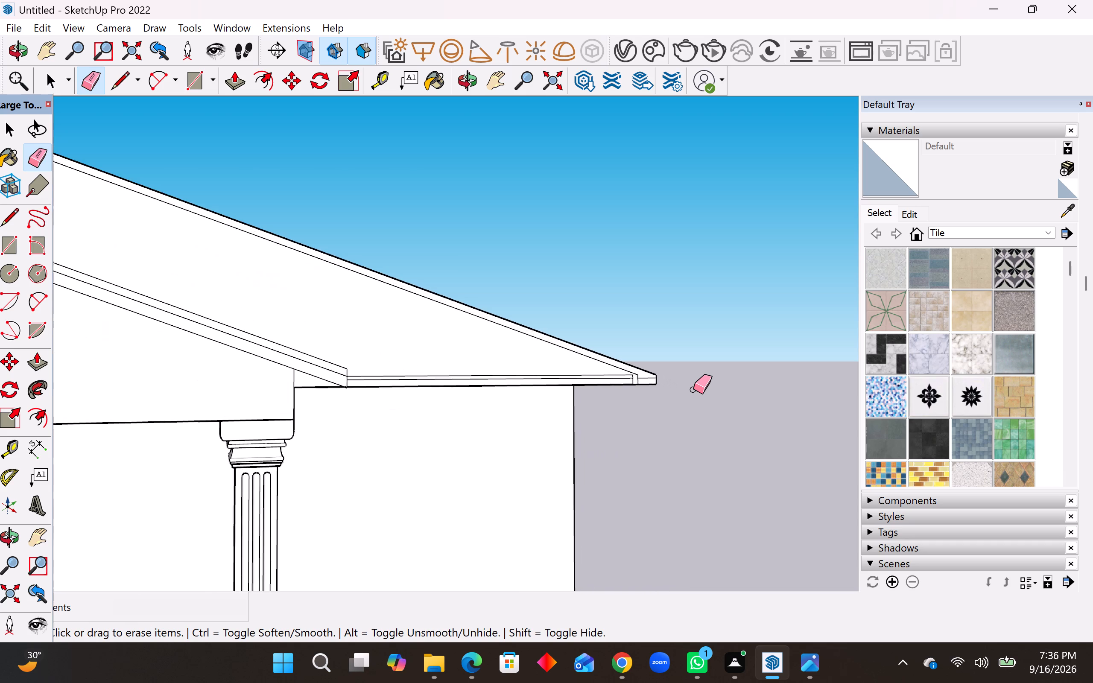
scroll(693, 389, "up", 5)
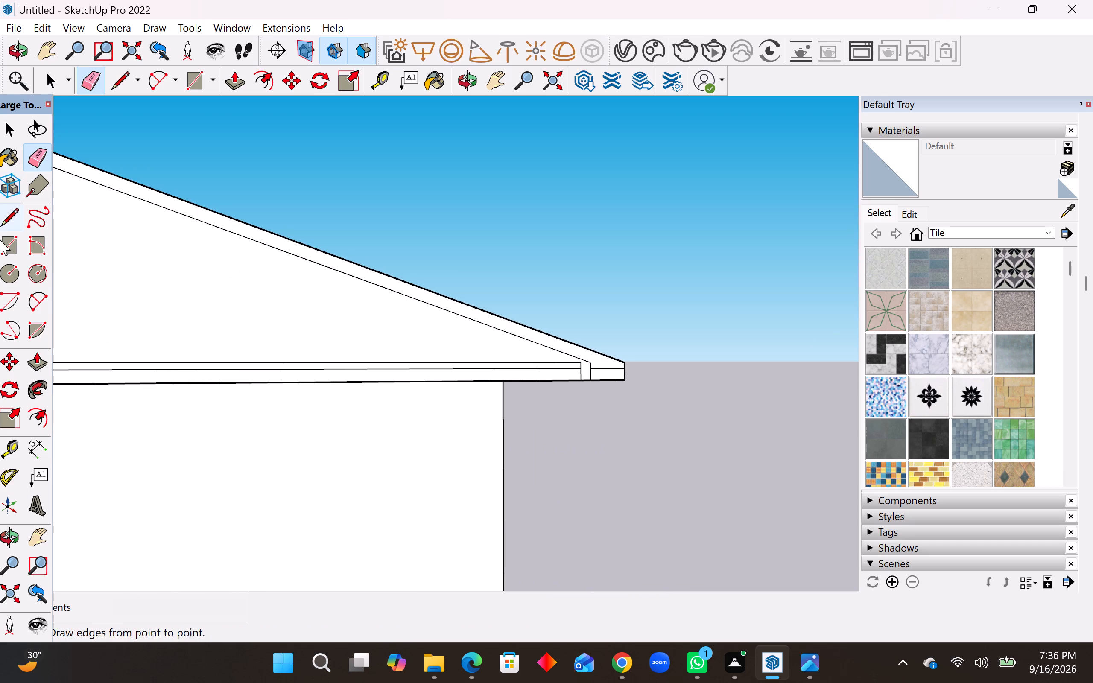
left_click(16, 221)
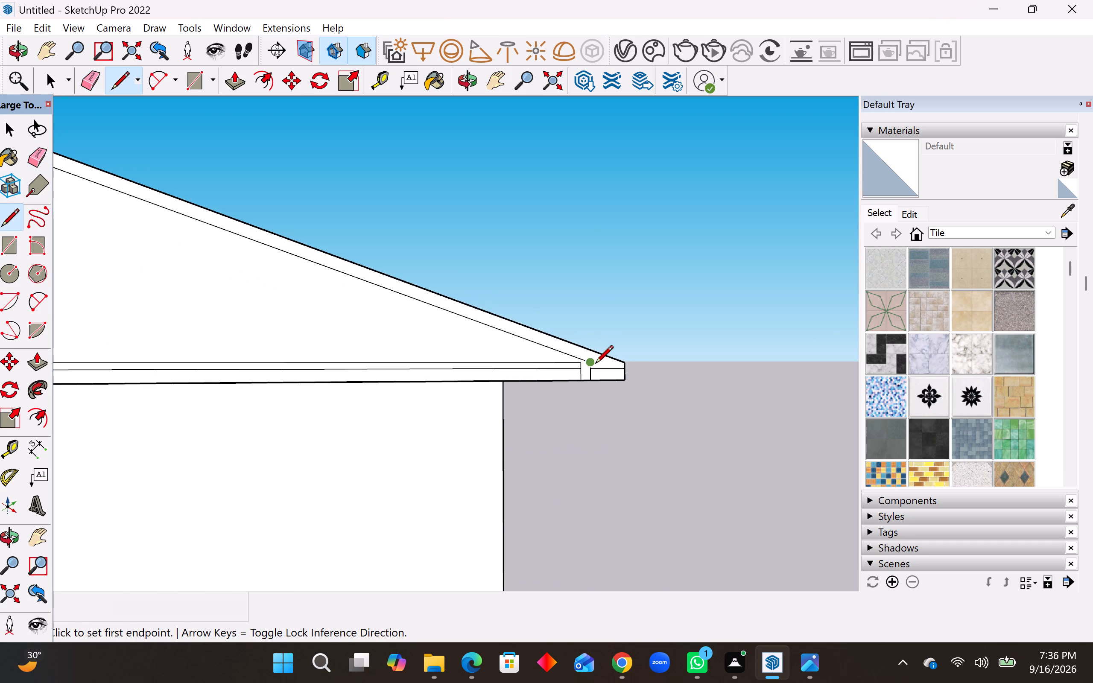
left_click(595, 365)
left_click(607, 370)
key("space")
Erase the outer vertical, bottom and leftover edges of the right eave's lower block, outside the horizontal front band.
left_click(35, 155)
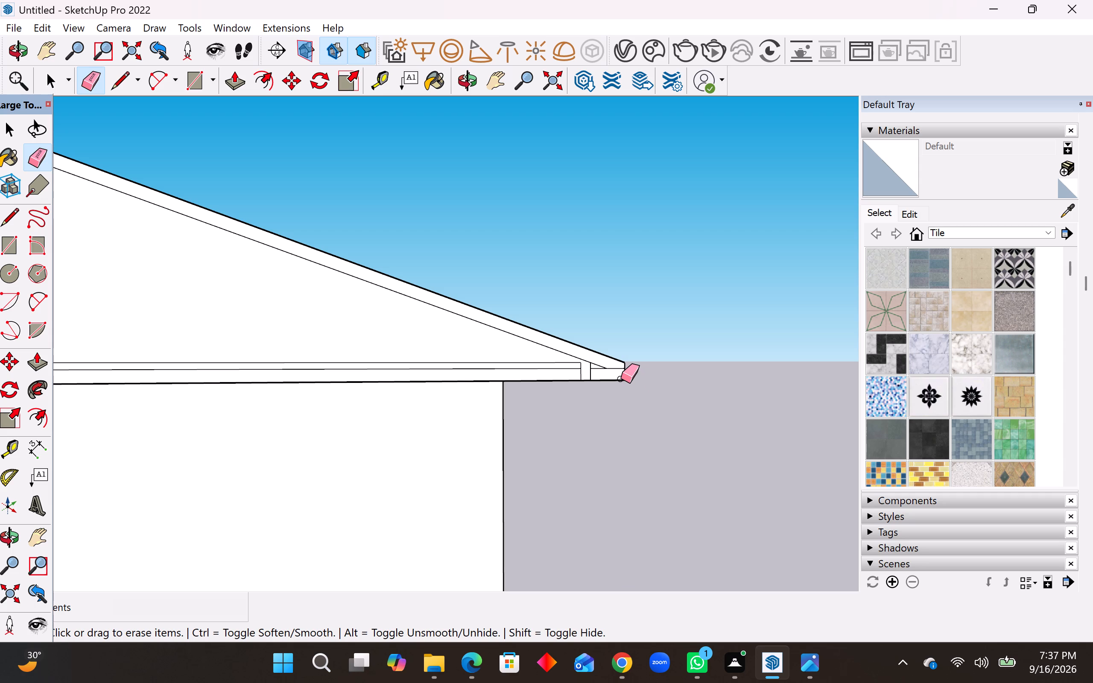
left_click(621, 379)
left_click(623, 379)
left_click(616, 380)
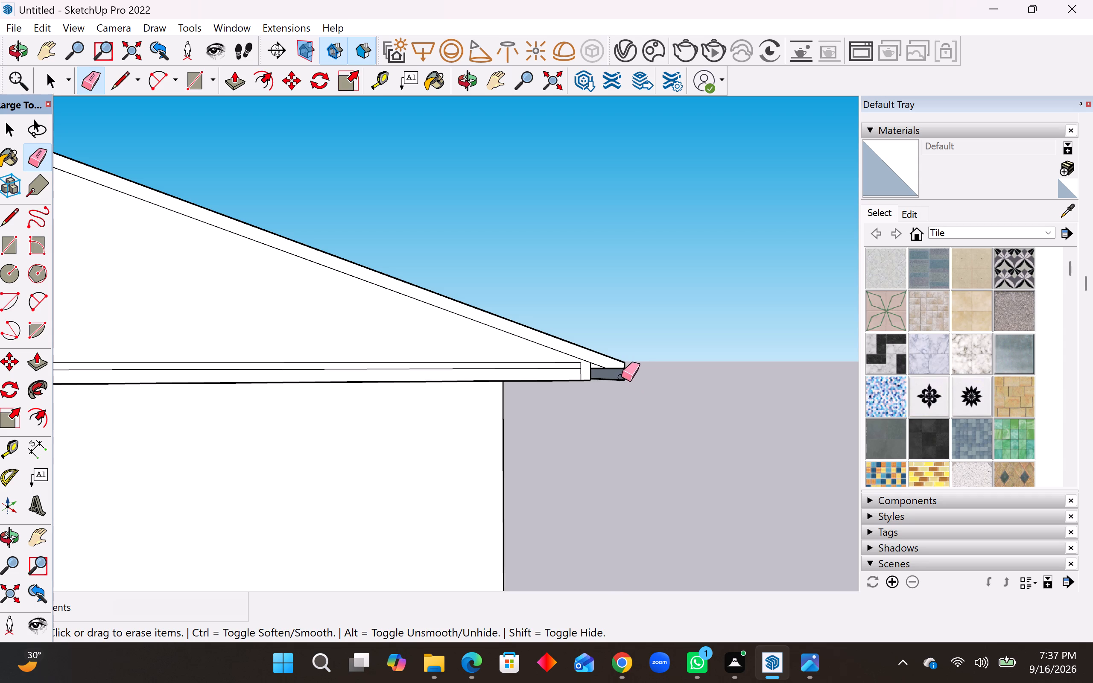
left_click(626, 377)
left_click(626, 374)
left_click(625, 378)
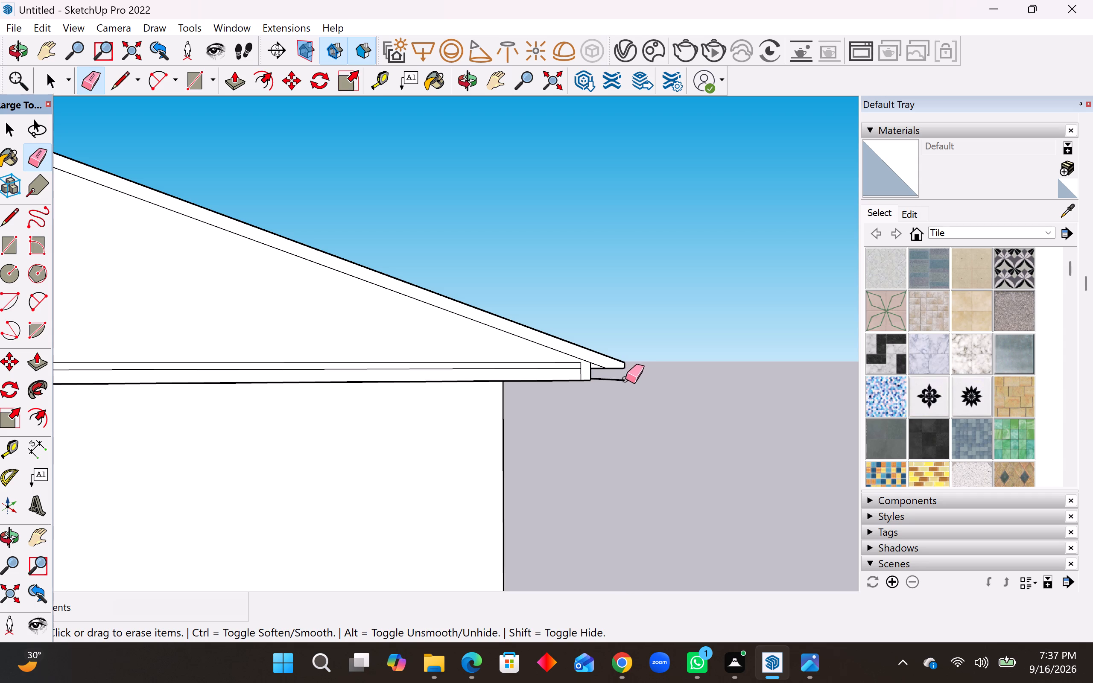
scroll(593, 373, "up", 3)
left_click(599, 365)
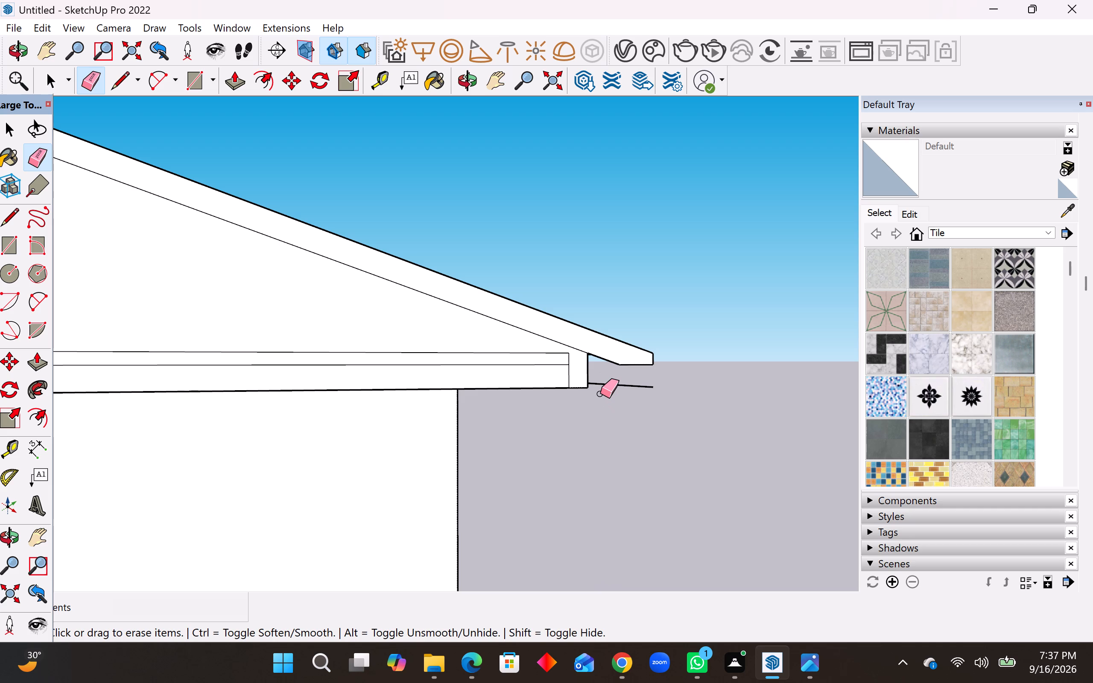
left_click(620, 385)
Draw two 3" vertical lines and an about 6 5/16" horizontal line closing the gap above the wall corner under the right eave.
middle_click_drag(644, 396, 531, 354)
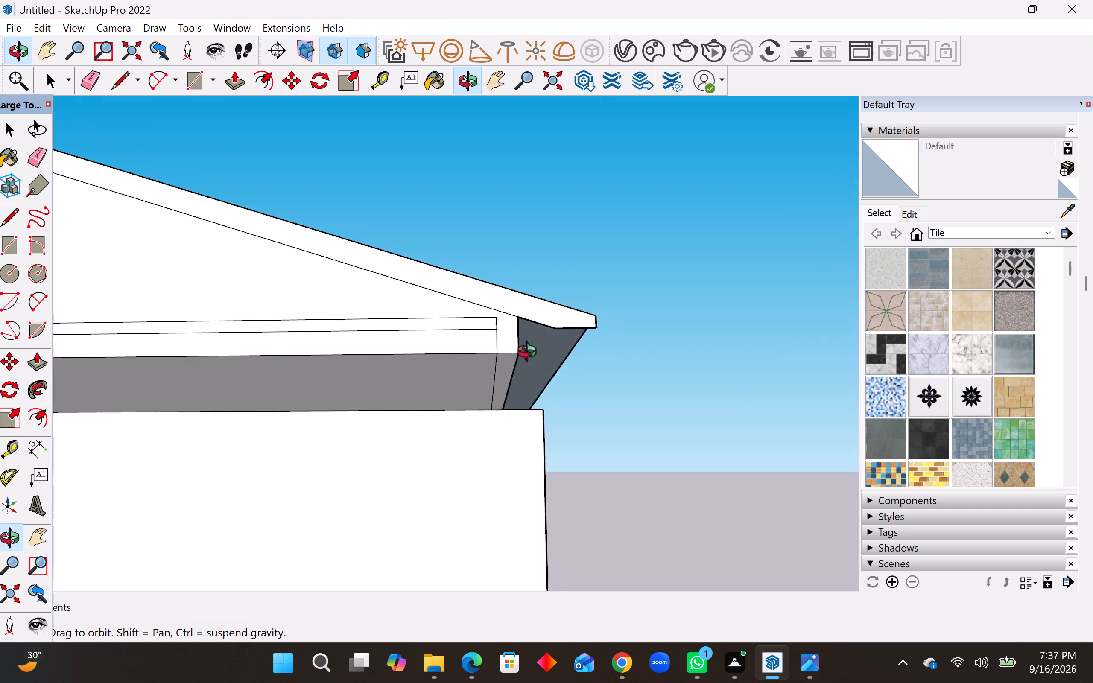
middle_click_drag(531, 354, 472, 365)
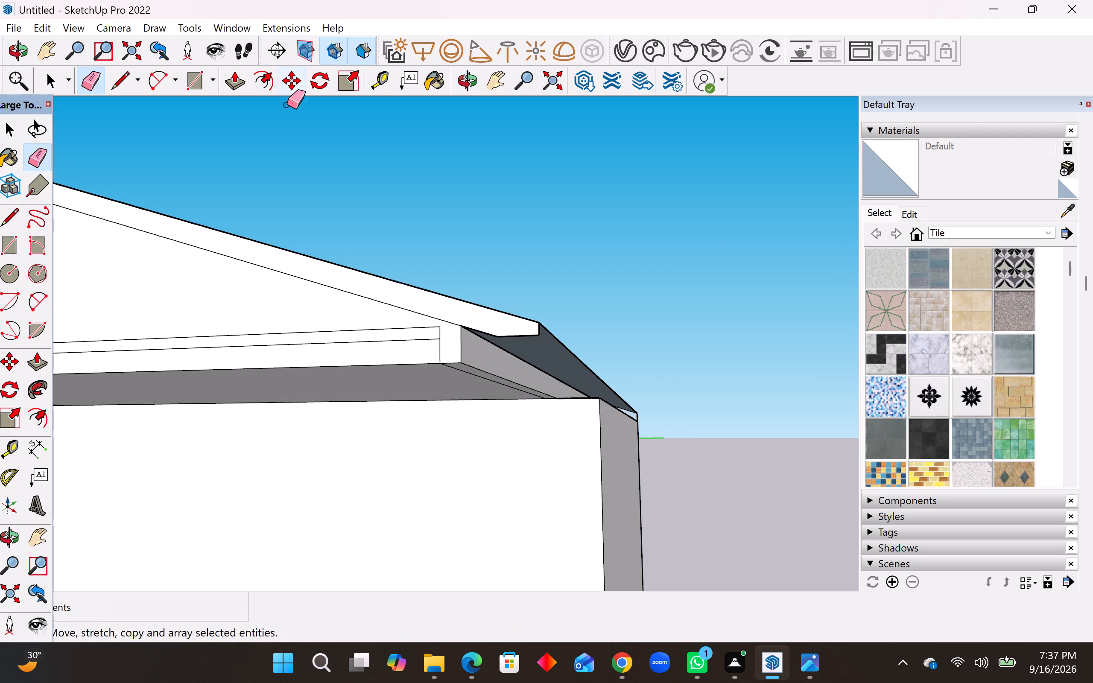
left_click(10, 223)
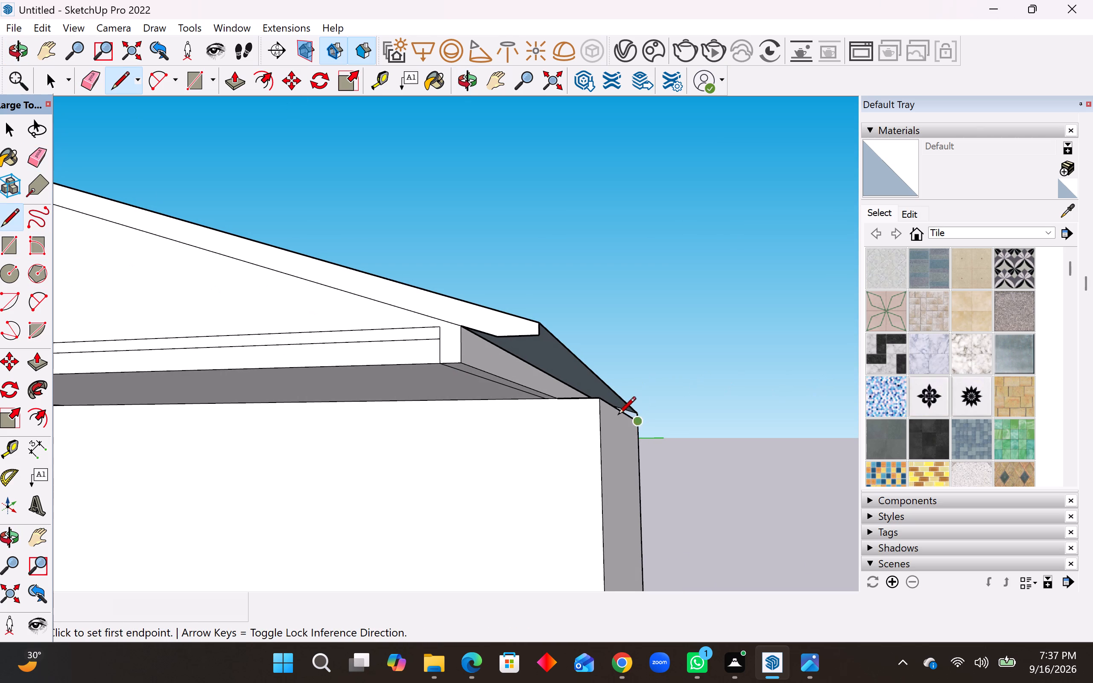
scroll(612, 409, "up", 2)
left_click(596, 397)
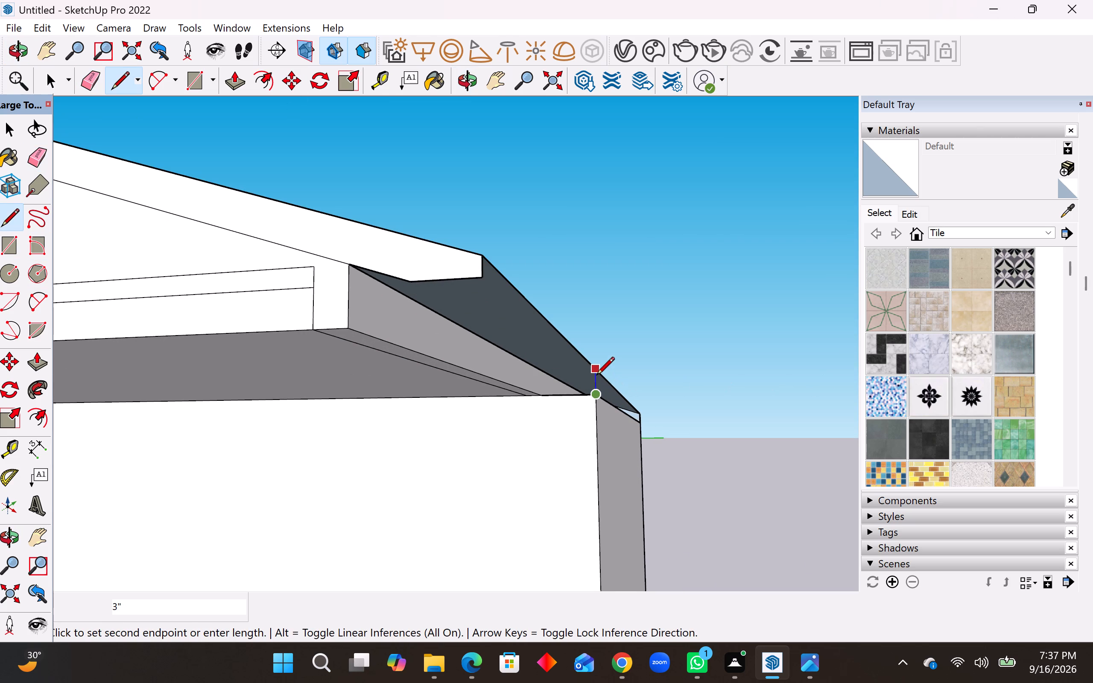
left_click(596, 376)
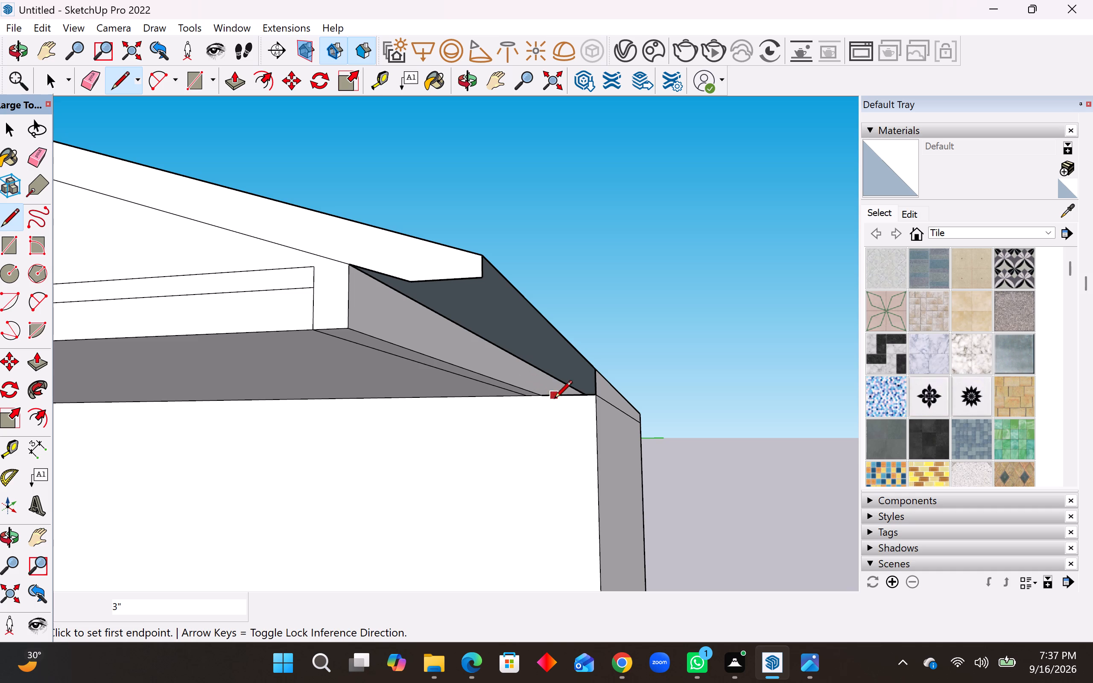
left_click(542, 399)
left_click(544, 368)
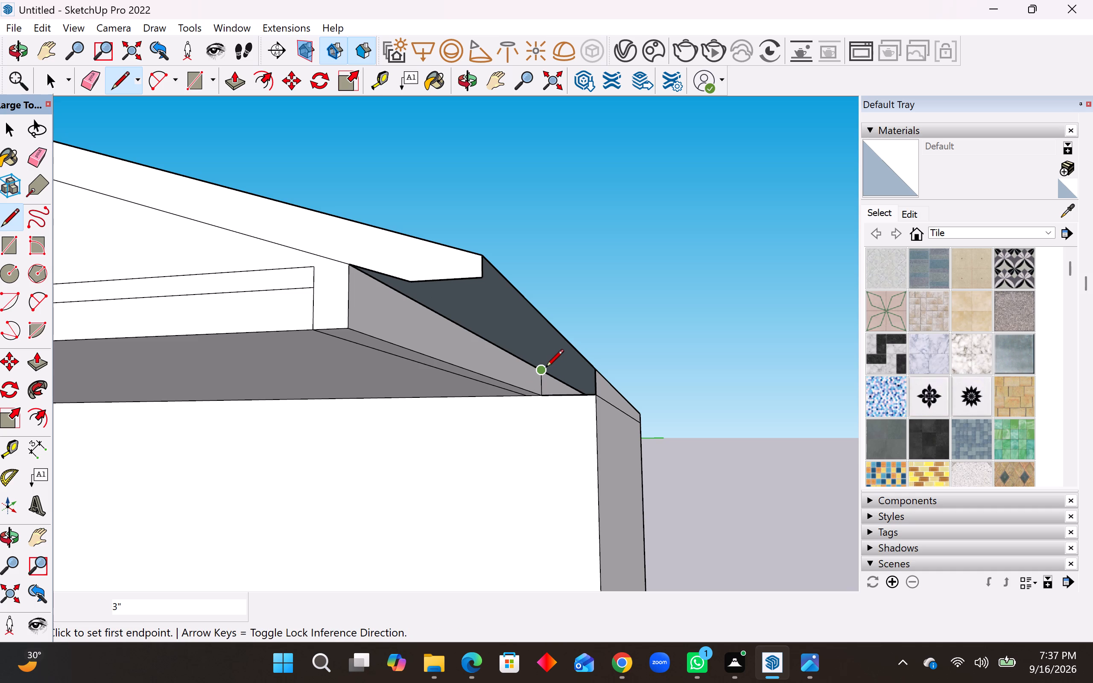
left_click(543, 370)
left_click(599, 370)
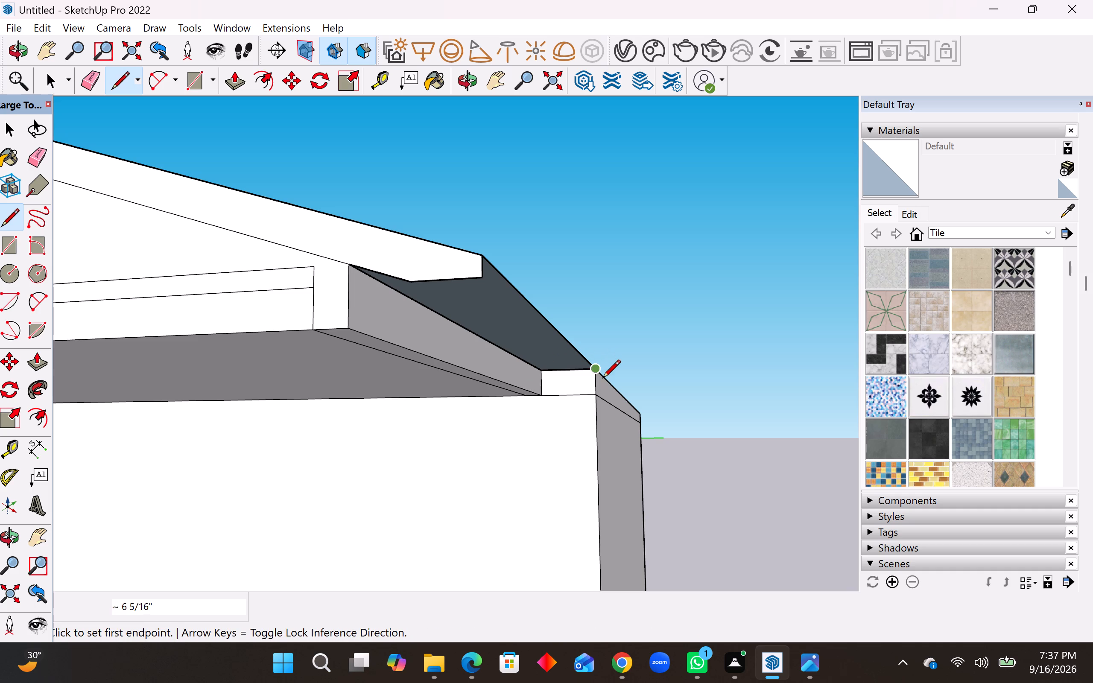
Draw a line along the right eave's lower outer edge, from the front roof corner to the side wall corner, closing the fascia.
middle_click_drag(603, 380, 538, 368)
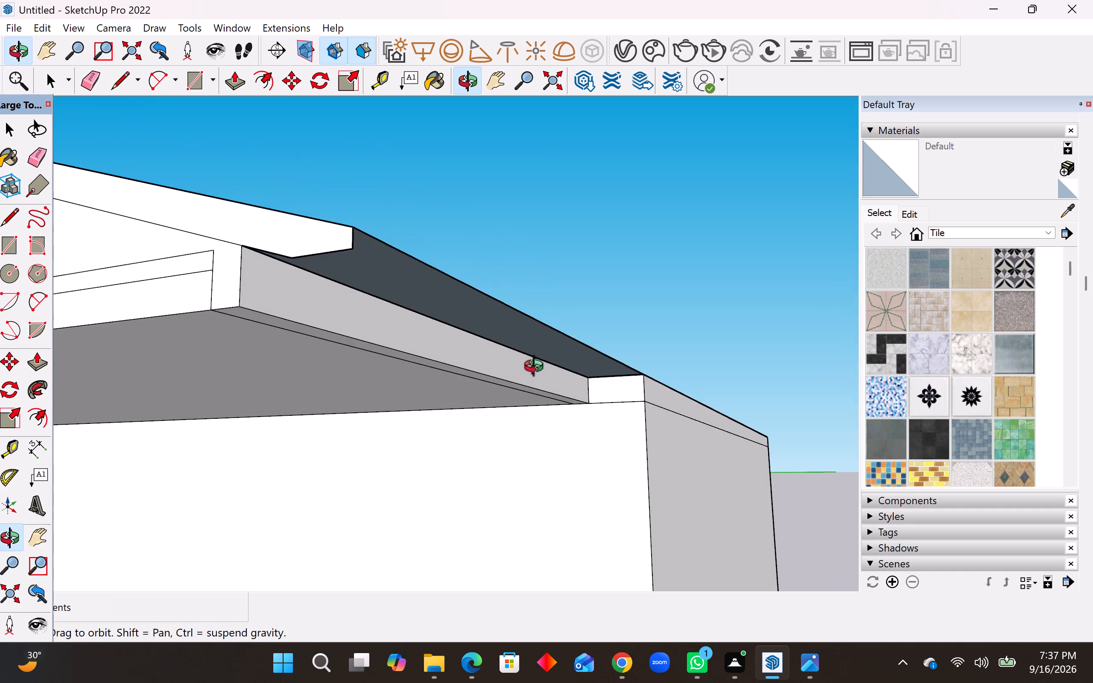
middle_click_drag(538, 368, 523, 378)
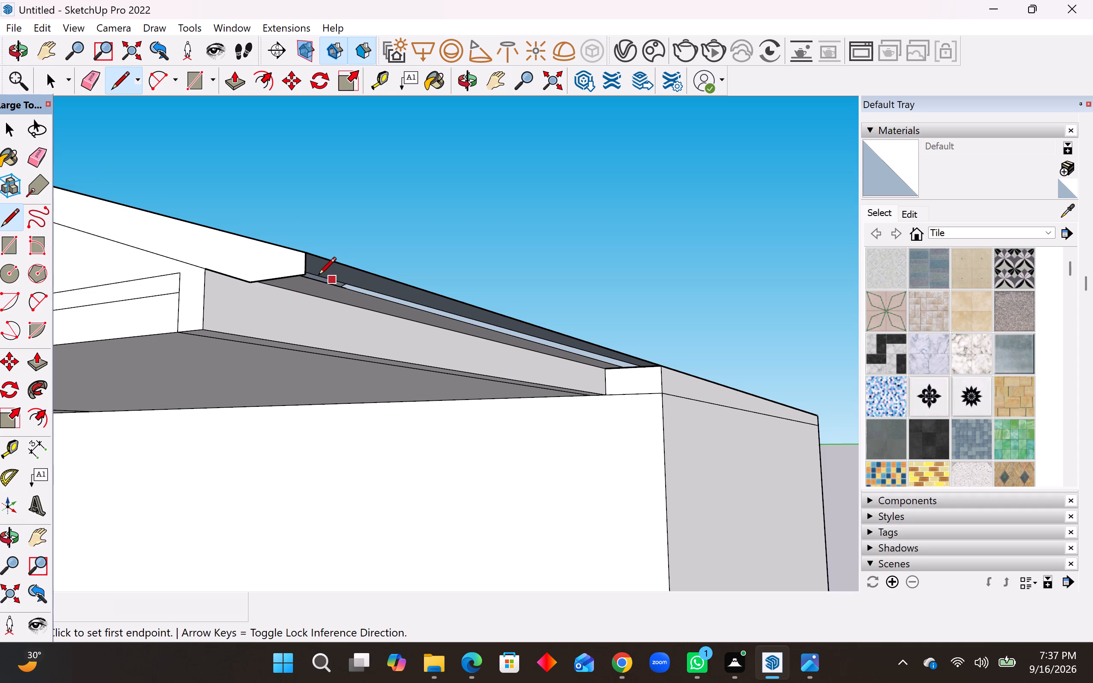
left_click(305, 277)
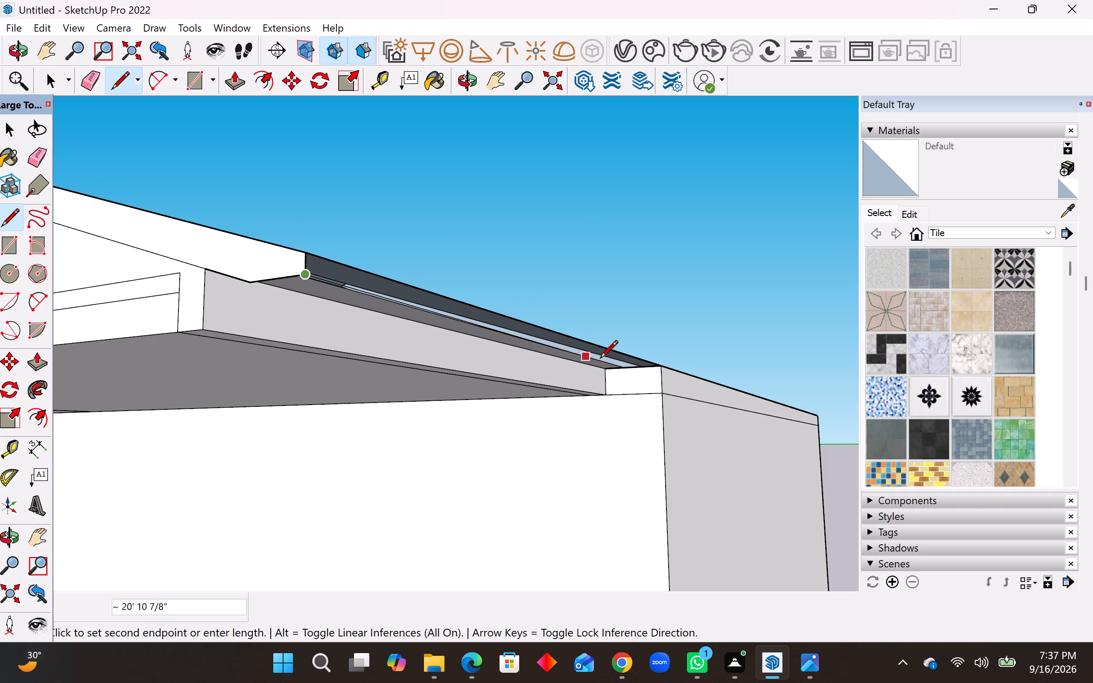
left_click(659, 379)
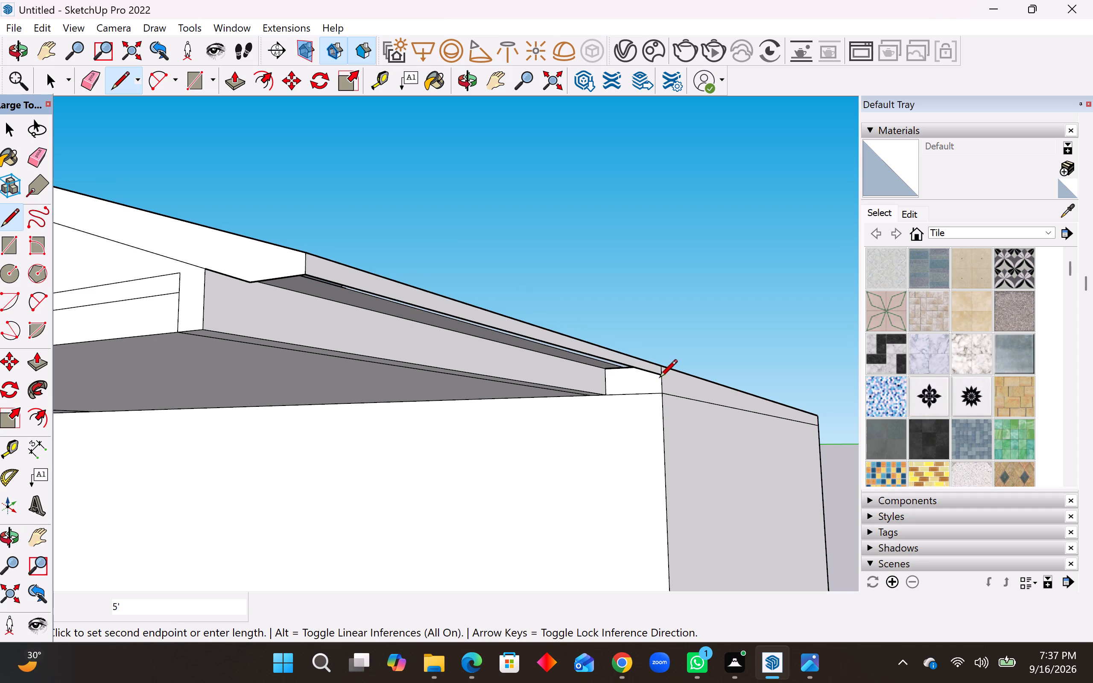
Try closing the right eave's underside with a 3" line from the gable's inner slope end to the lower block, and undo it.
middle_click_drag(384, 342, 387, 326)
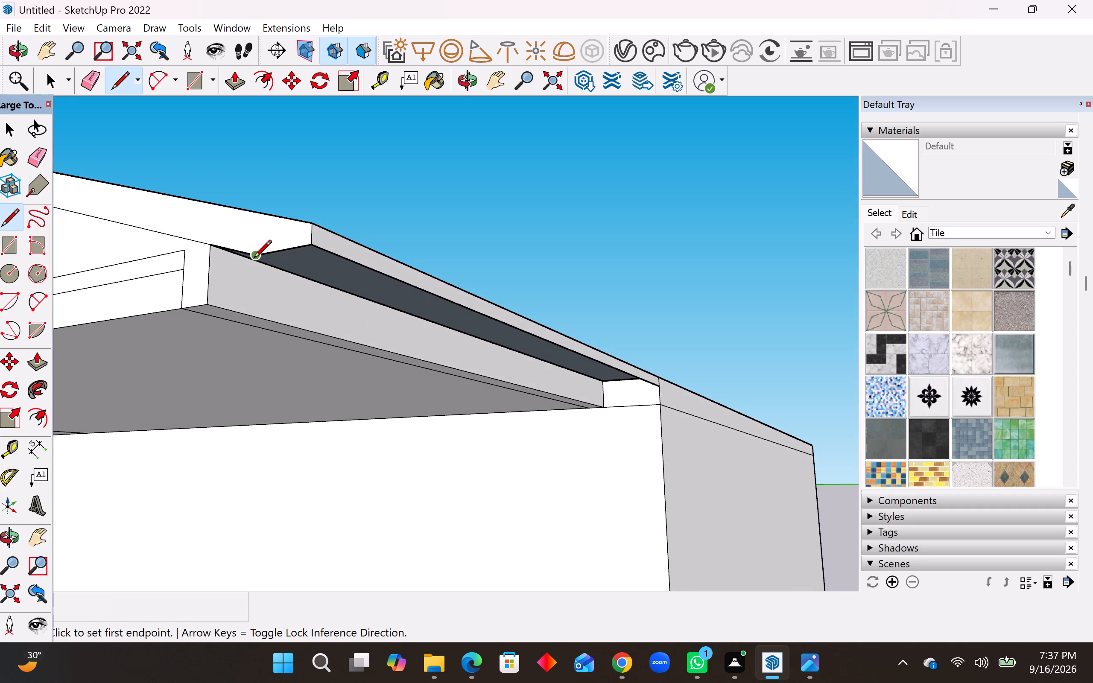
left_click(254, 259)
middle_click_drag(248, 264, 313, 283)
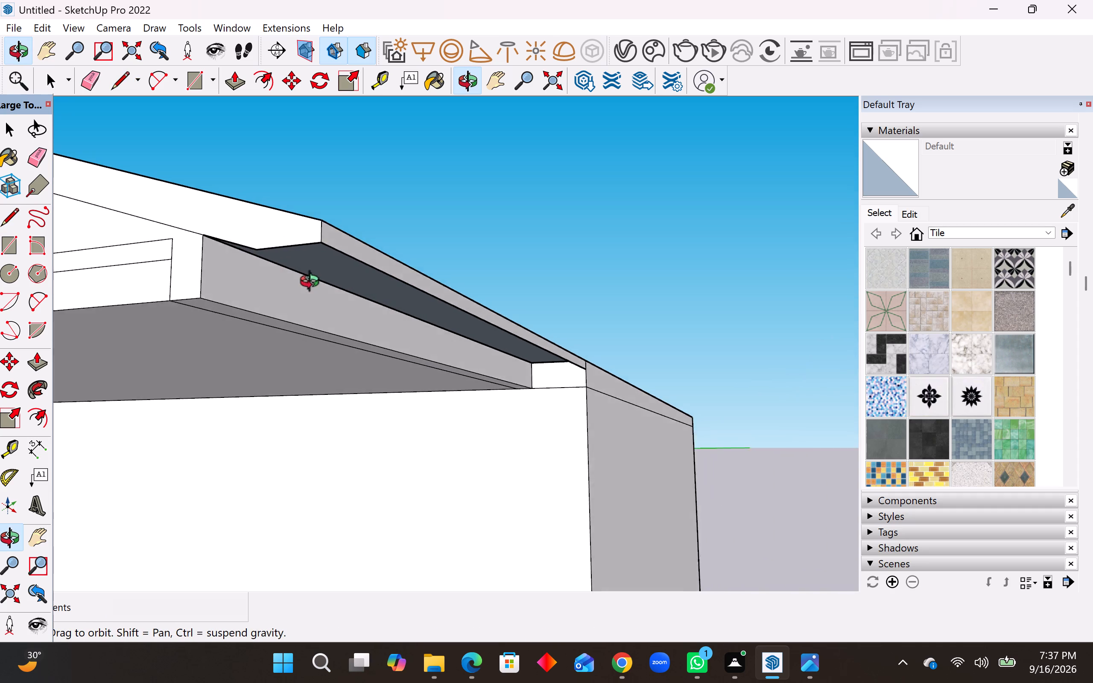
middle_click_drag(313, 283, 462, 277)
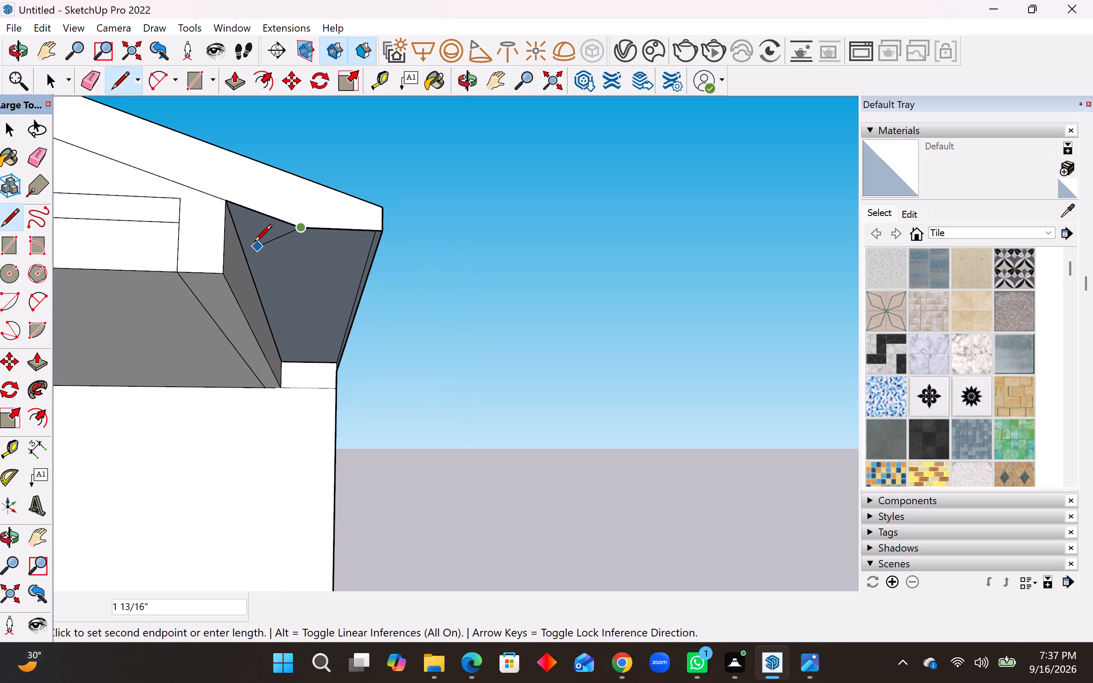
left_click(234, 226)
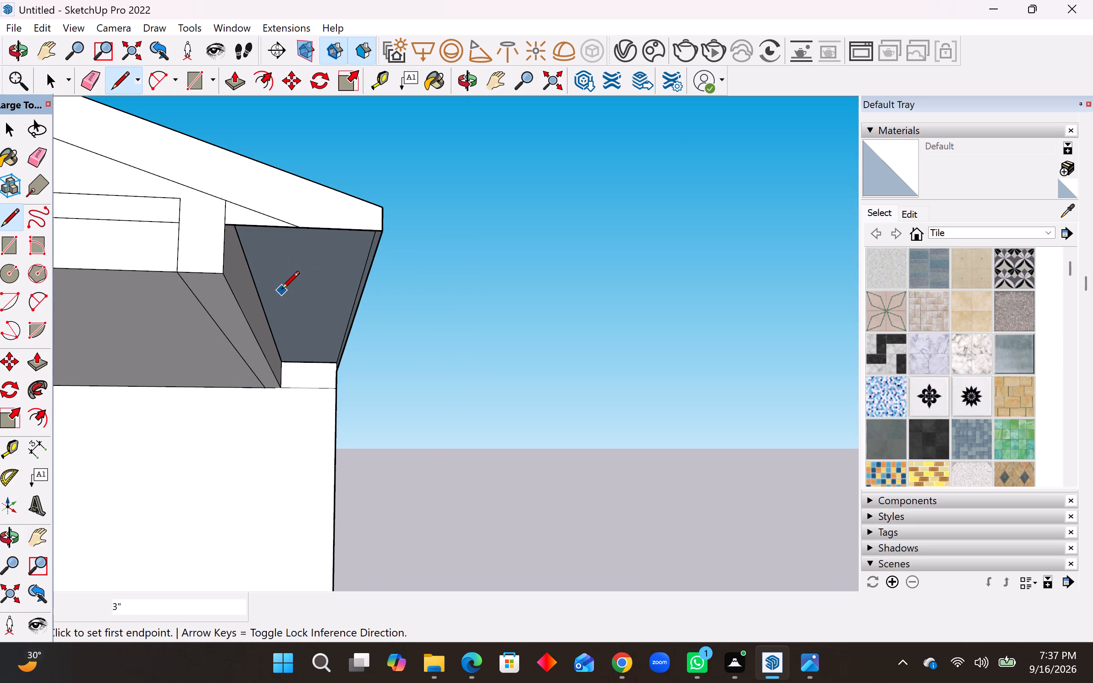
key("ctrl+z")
Draw a 3" horizontal line from the lower end of the right gable's inner slope to the lower block's outer vertical edge.
middle_click_drag(283, 294, 359, 409)
scroll(469, 350, "down", 16)
scroll(667, 361, "down", 4)
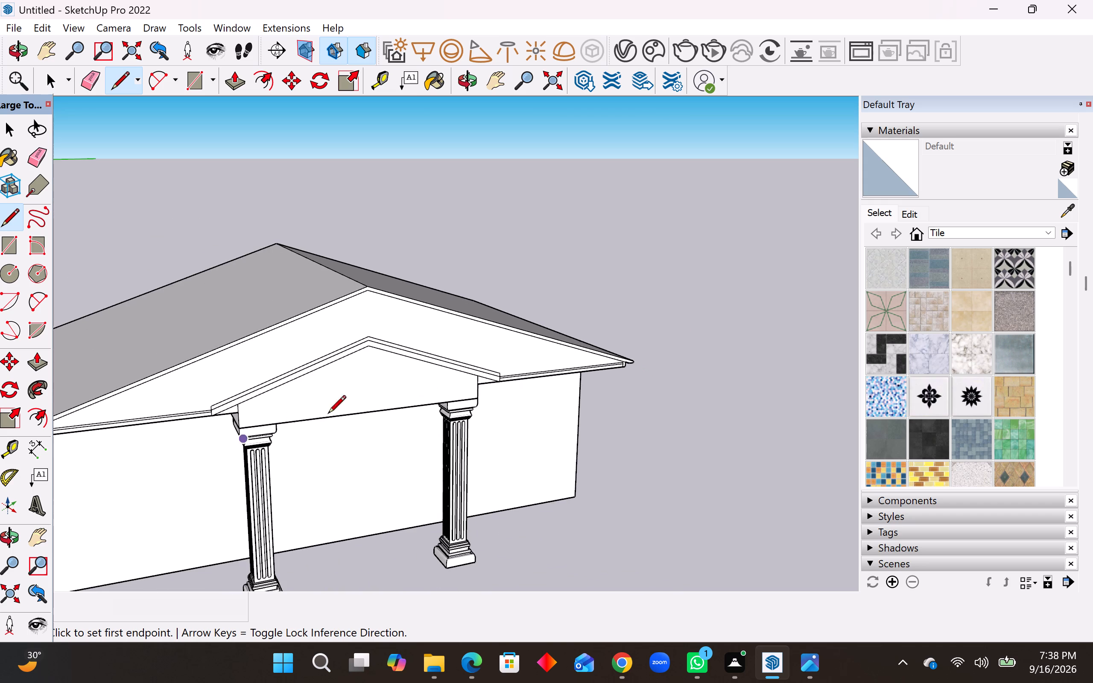
scroll(443, 392, "down", 4)
scroll(170, 431, "up", 18)
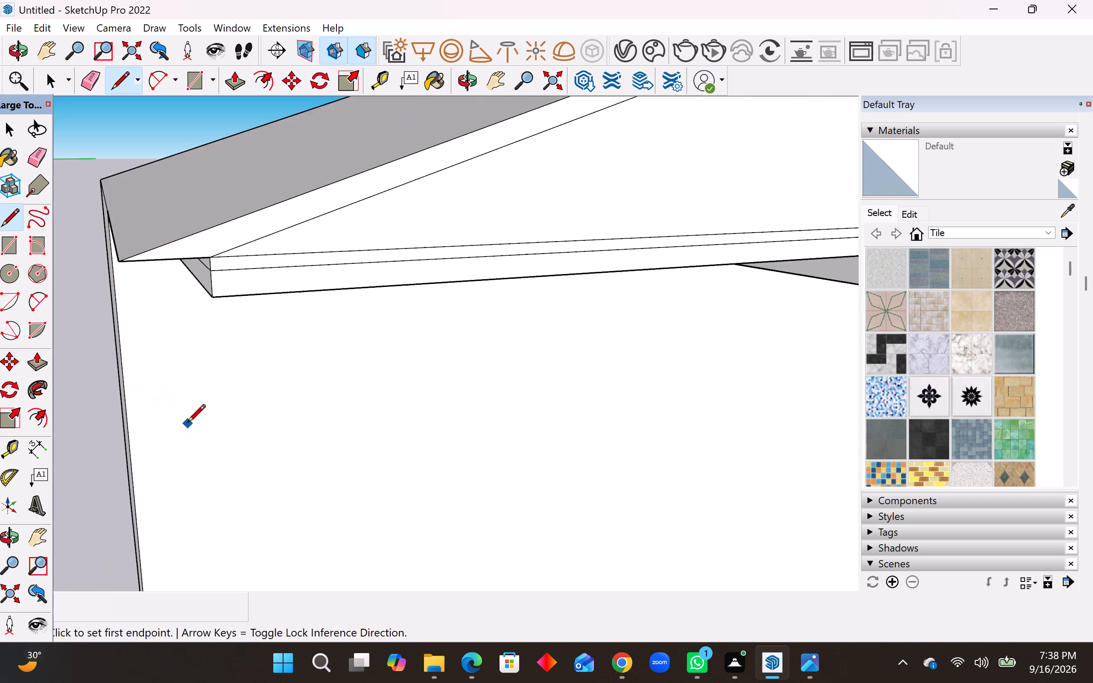
scroll(162, 416, "down", 17)
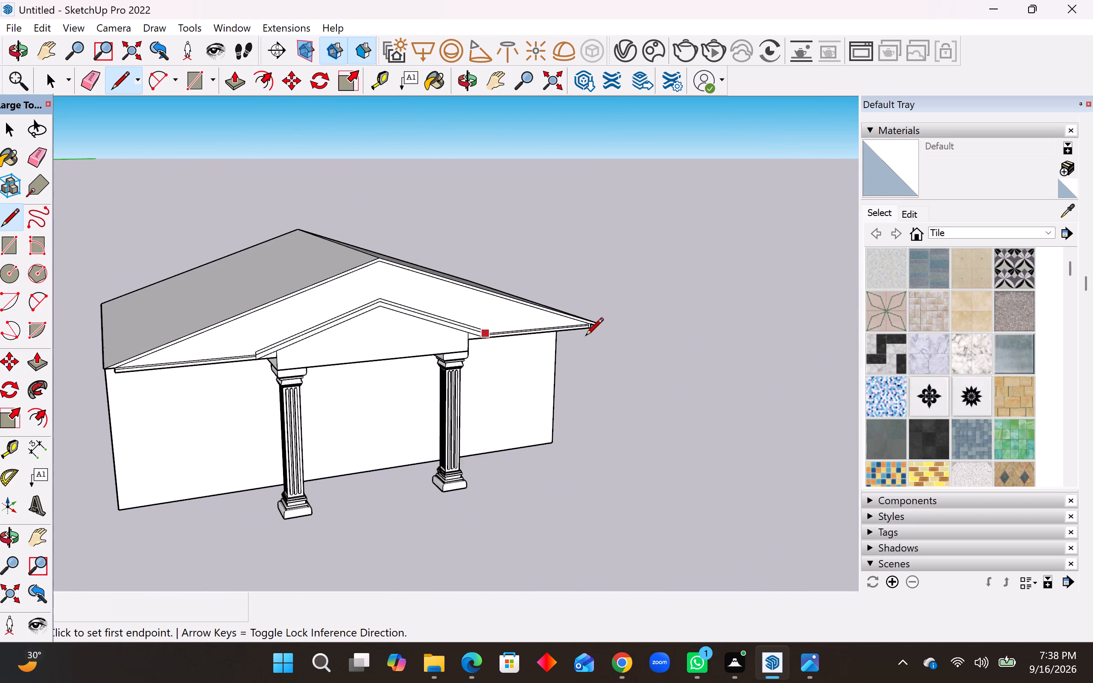
scroll(587, 337, "up", 19)
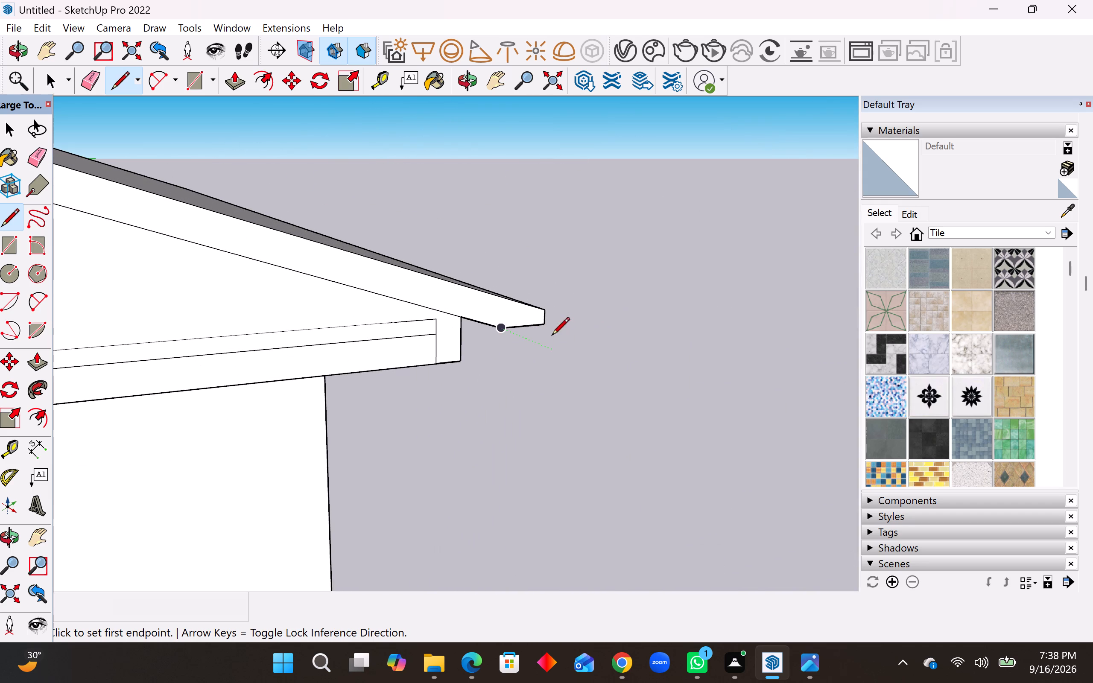
left_click(498, 329)
left_click(462, 335)
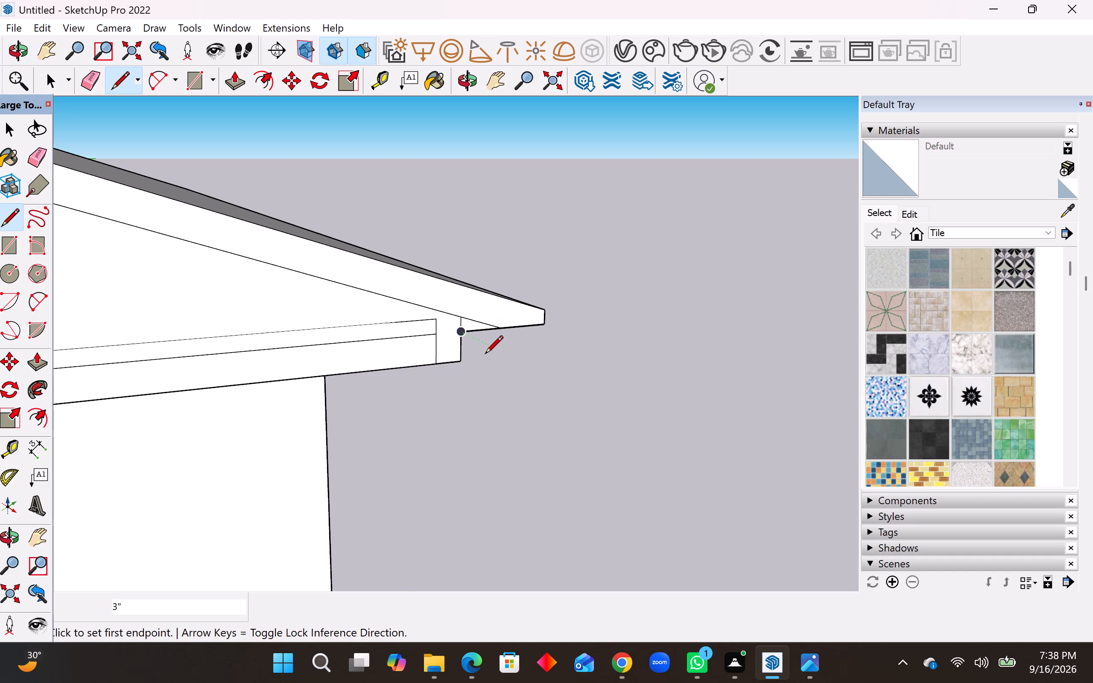
Extend the right eave's lower block outward with a 3" vertical line and a 3" horizontal line back to its bottom corner.
middle_click(485, 355)
scroll(577, 382, "down", 19)
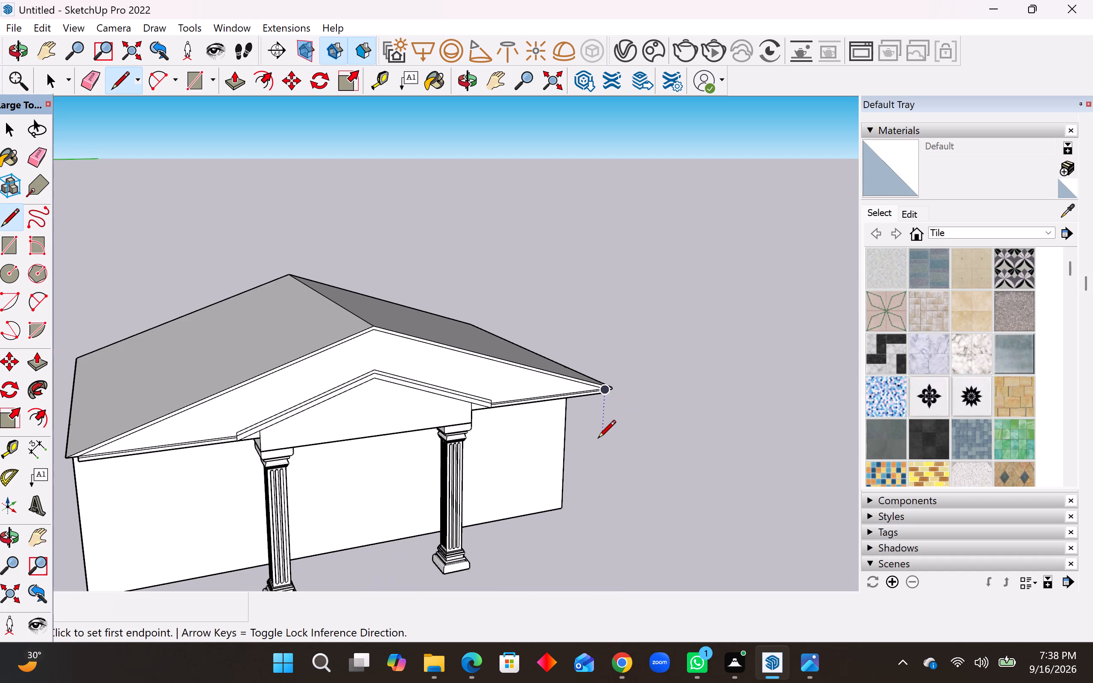
middle_click_drag(597, 439, 564, 421)
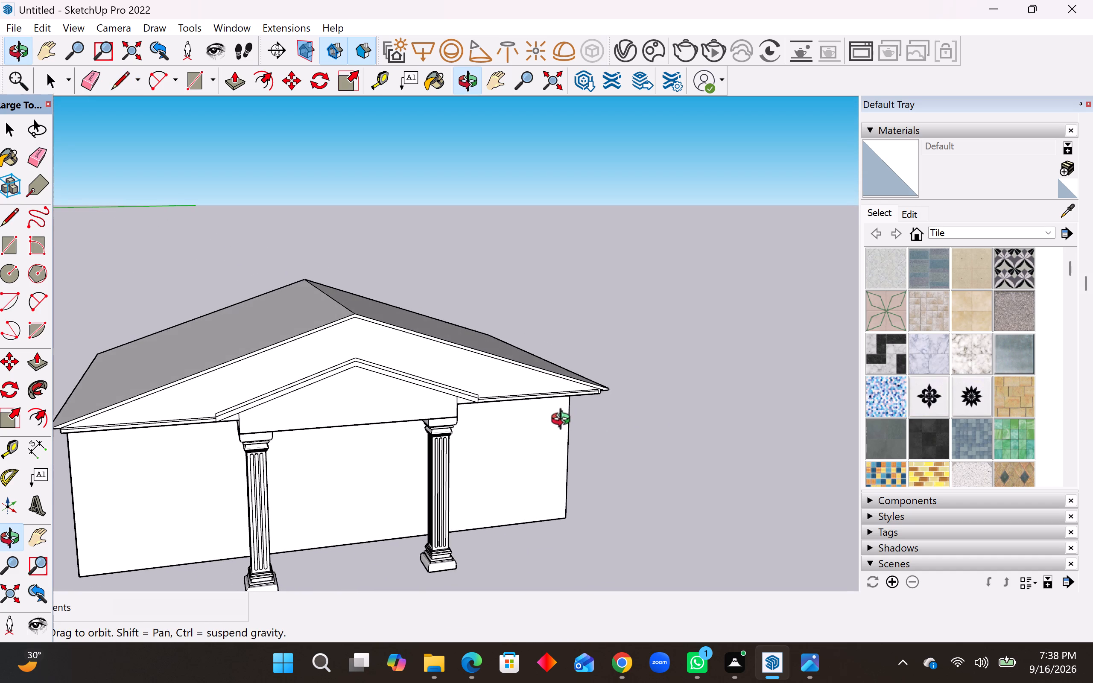
middle_click_drag(564, 421, 540, 401)
scroll(599, 378, "up", 15)
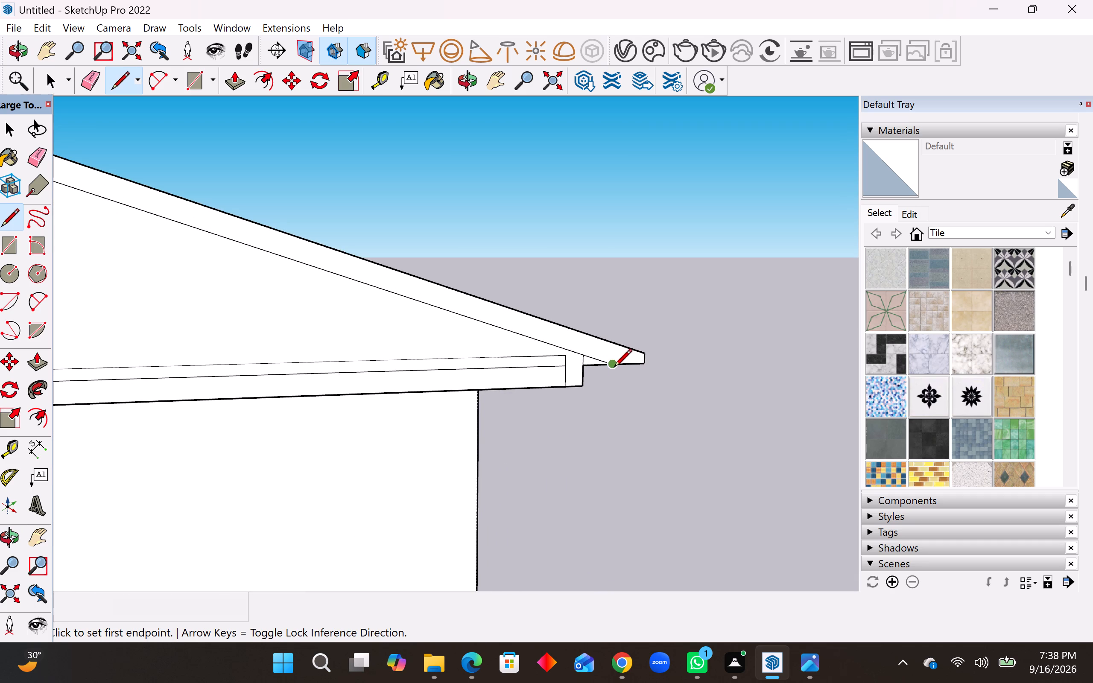
left_click(614, 368)
left_click(617, 385)
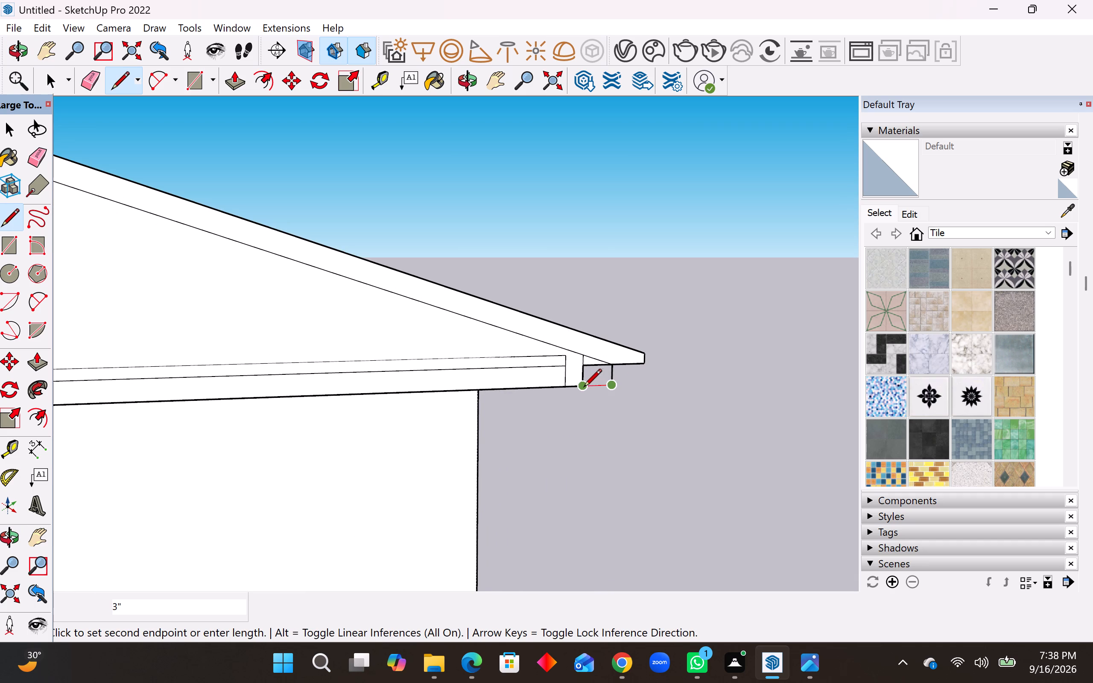
left_click(583, 388)
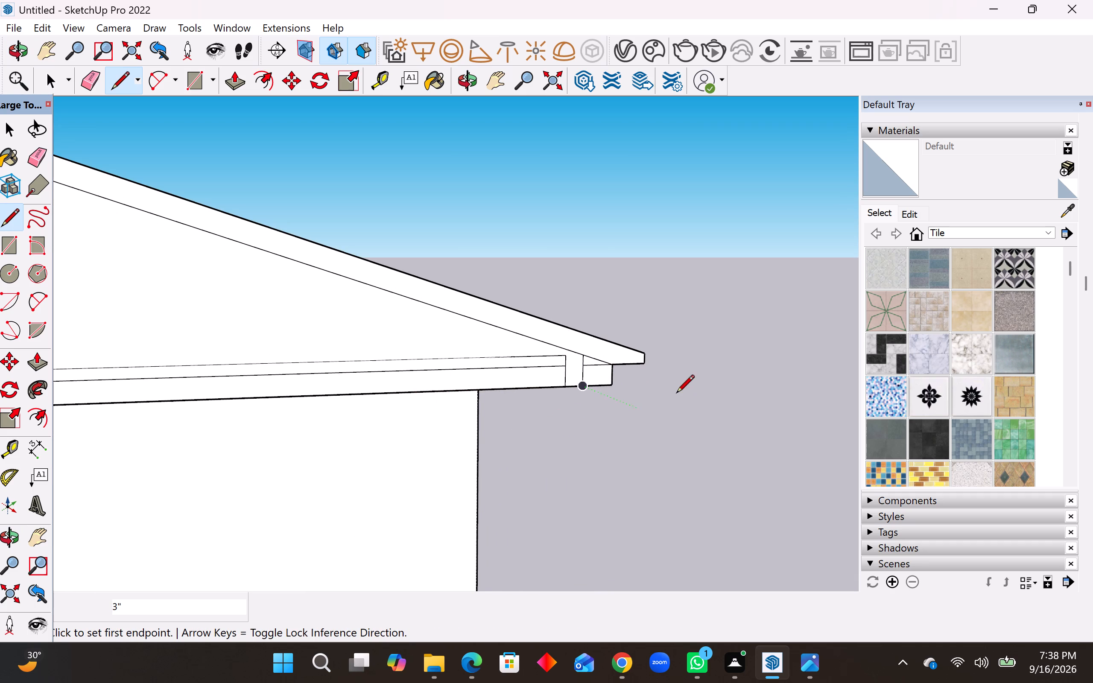
Draw an about 1 3/4" line joining the right end of the band's top edge to the gable's inner sloping edge.
left_click(566, 355)
left_click(582, 359)
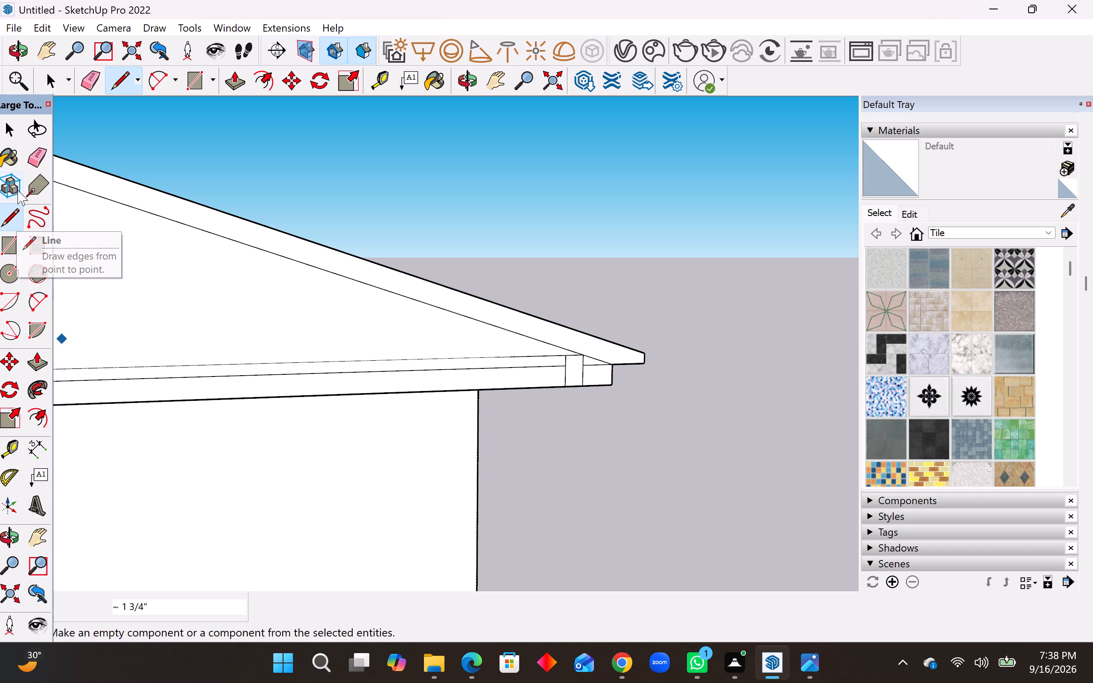
Erase the inner vertical edges and the leftover lower horizontal edges within the band at the right eave.
left_click(39, 160)
left_click(566, 378)
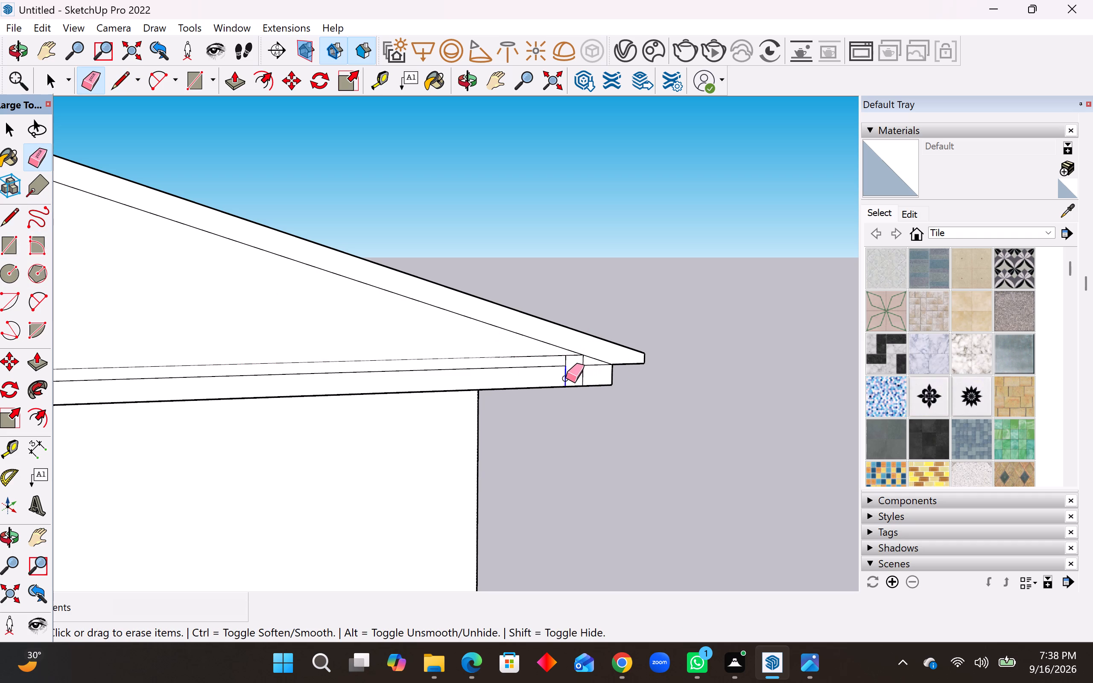
left_click(583, 377)
left_click(583, 361)
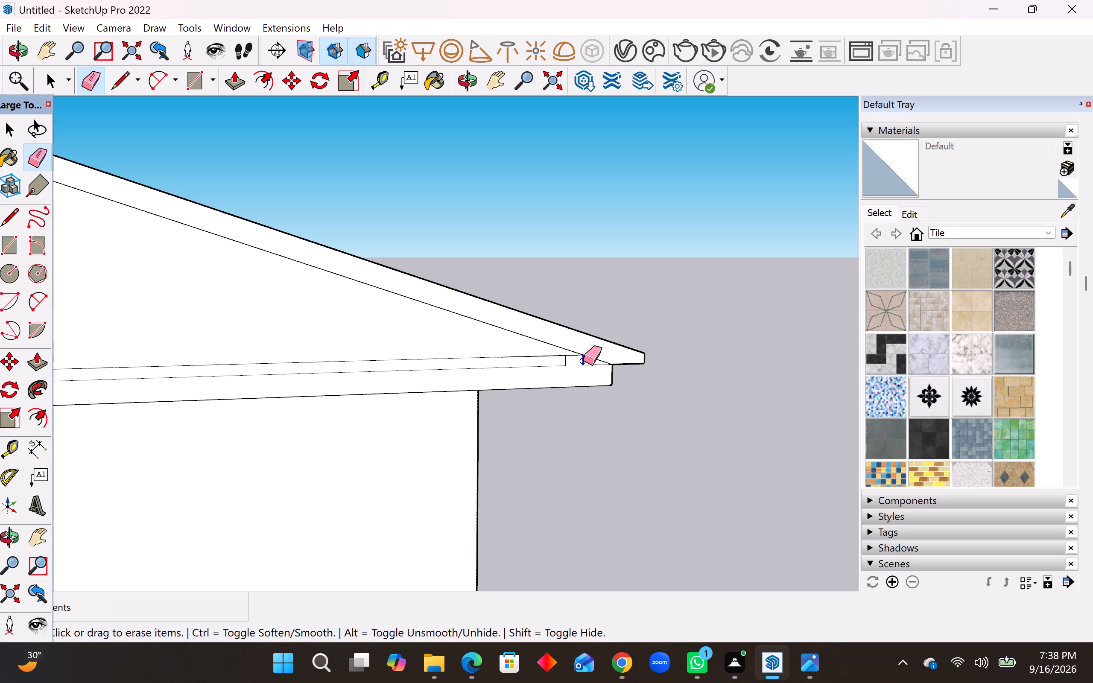
left_click(569, 361)
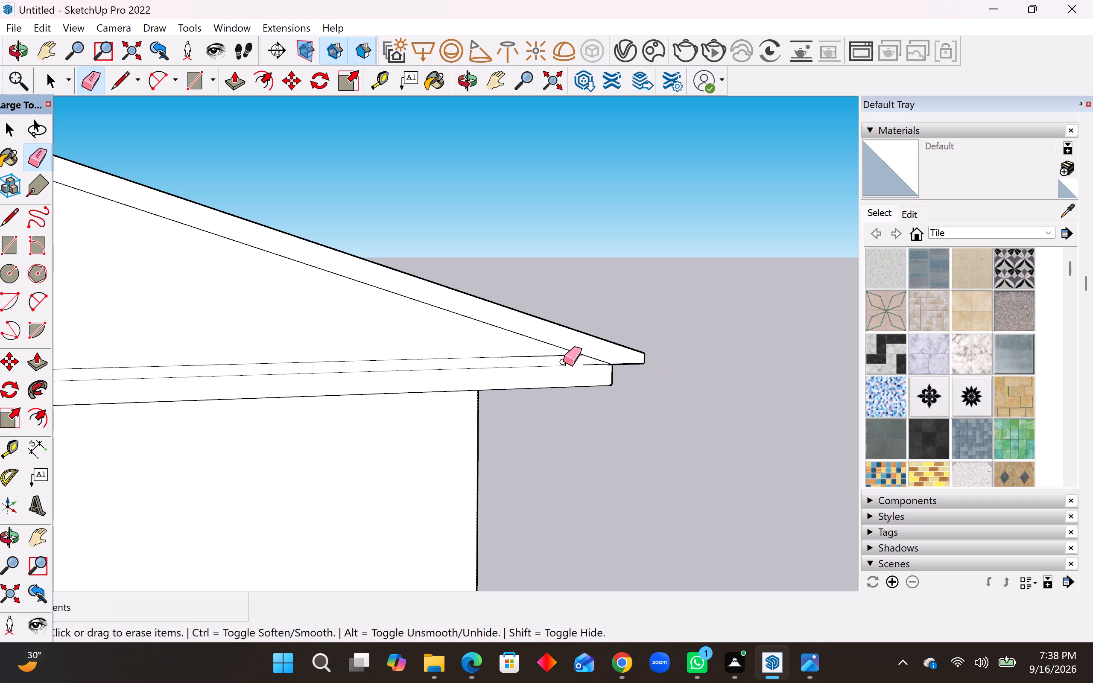
left_click(566, 360)
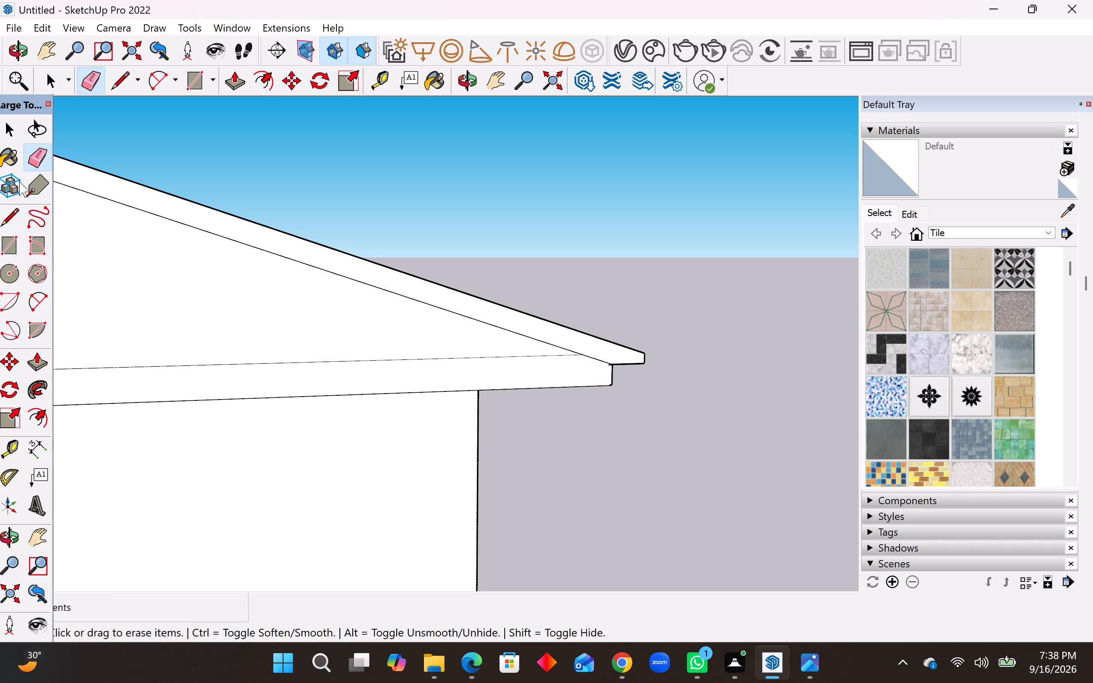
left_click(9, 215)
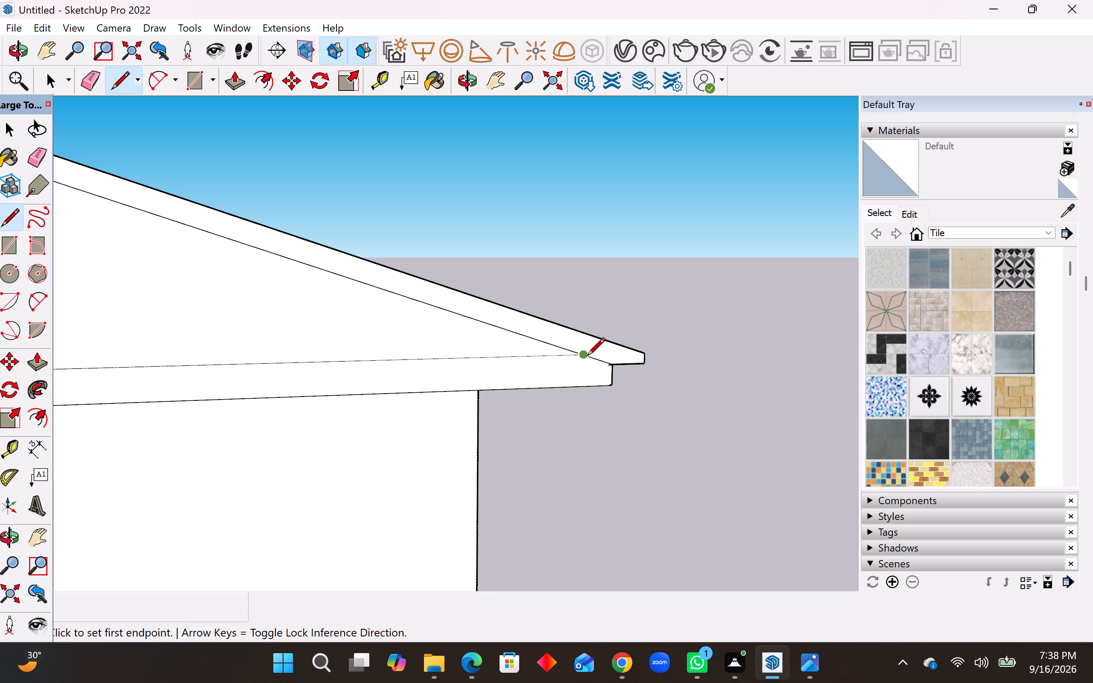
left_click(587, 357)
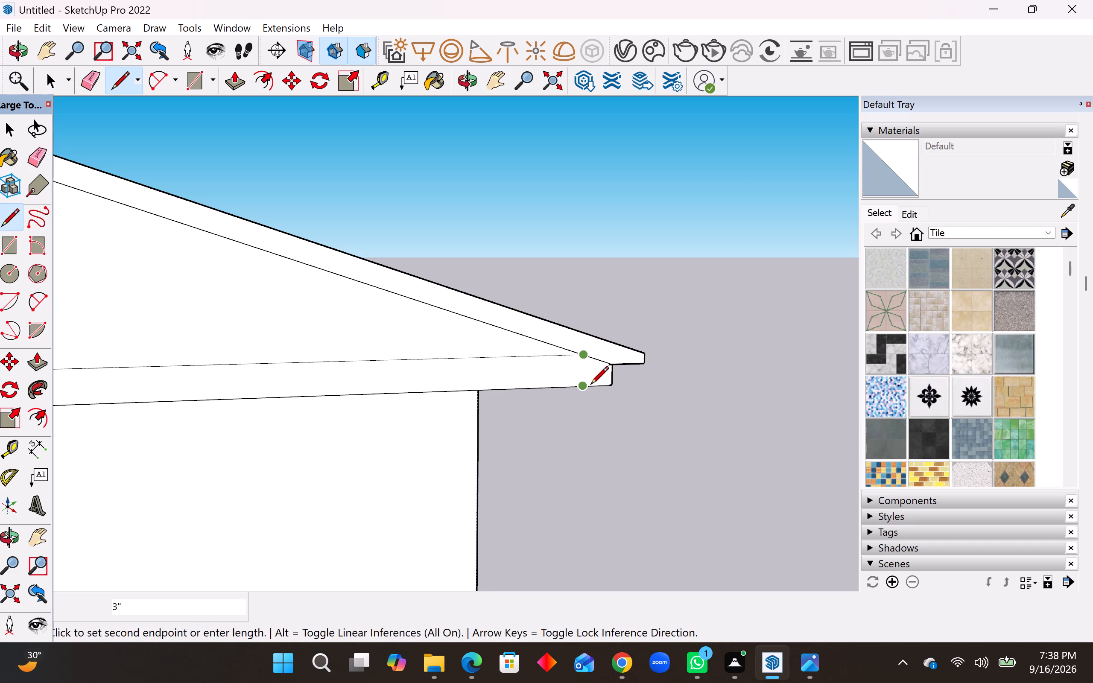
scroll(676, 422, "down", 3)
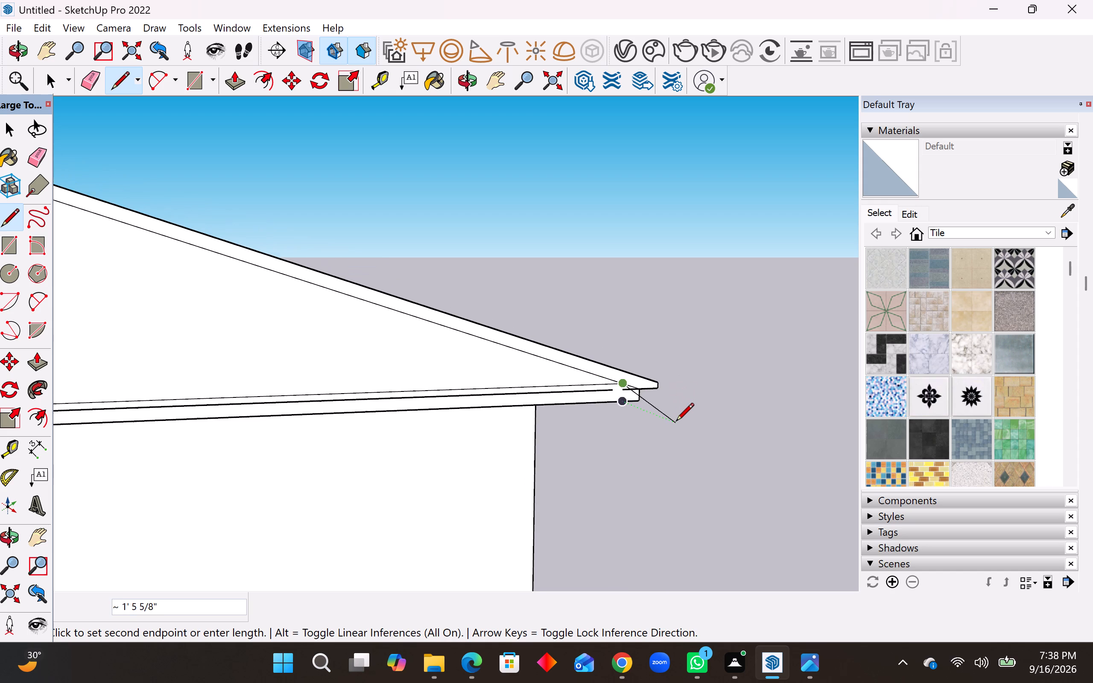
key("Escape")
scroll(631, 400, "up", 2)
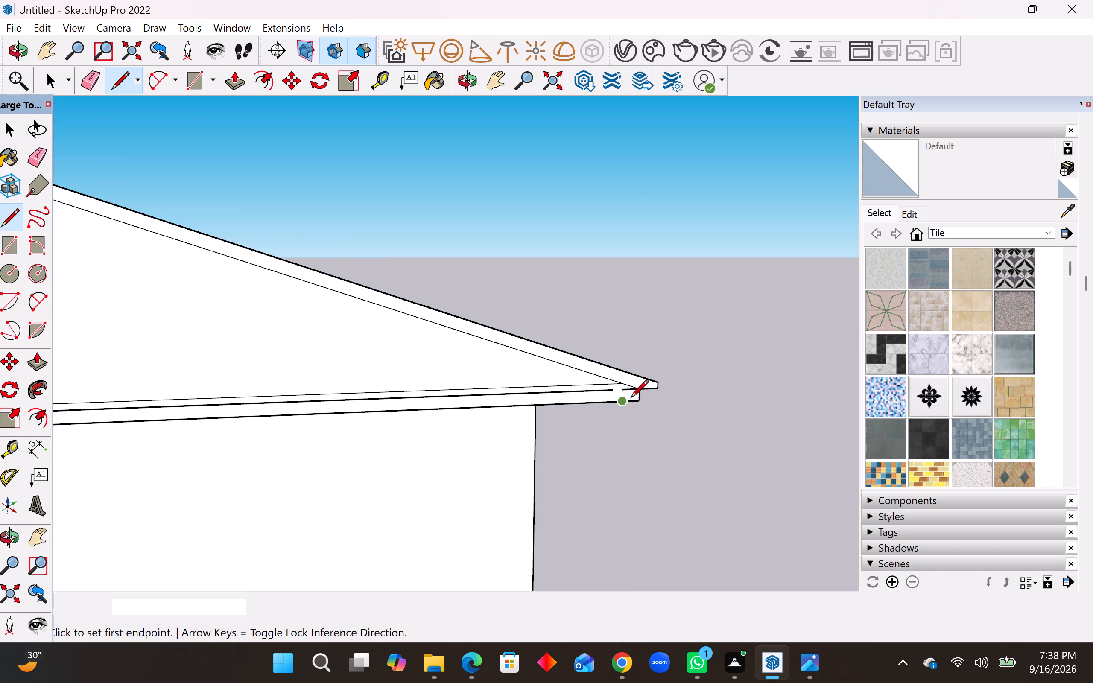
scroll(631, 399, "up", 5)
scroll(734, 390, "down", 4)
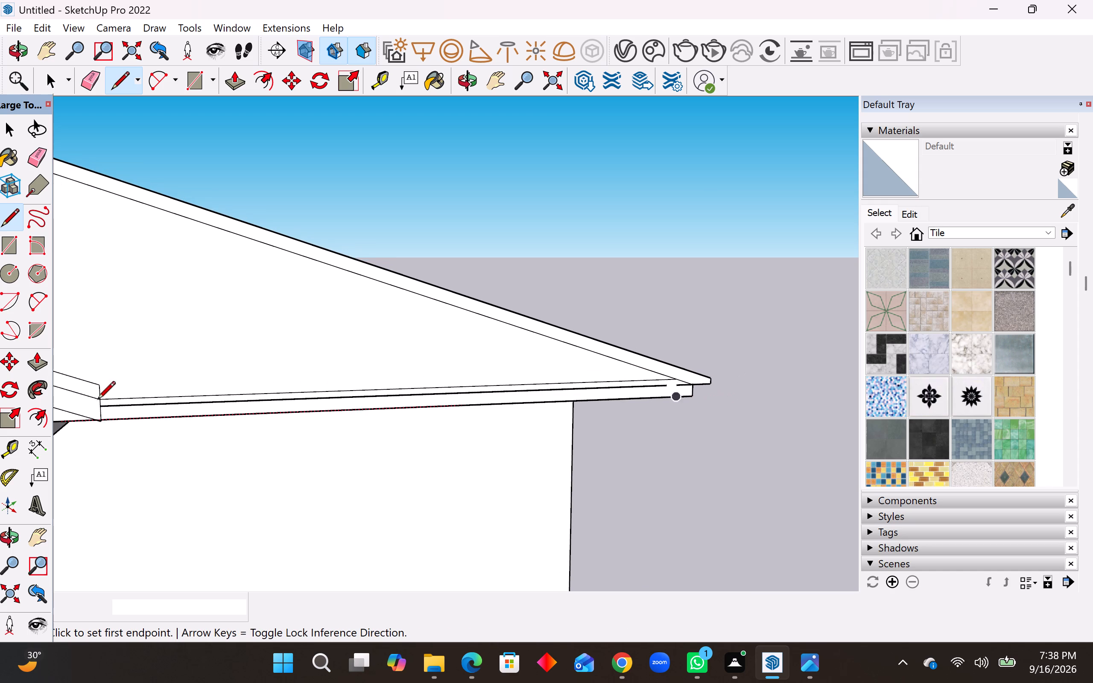
Draw a line along the front eave band from the small gable's lower corner to the right end block's upper outer corner.
left_click(104, 407)
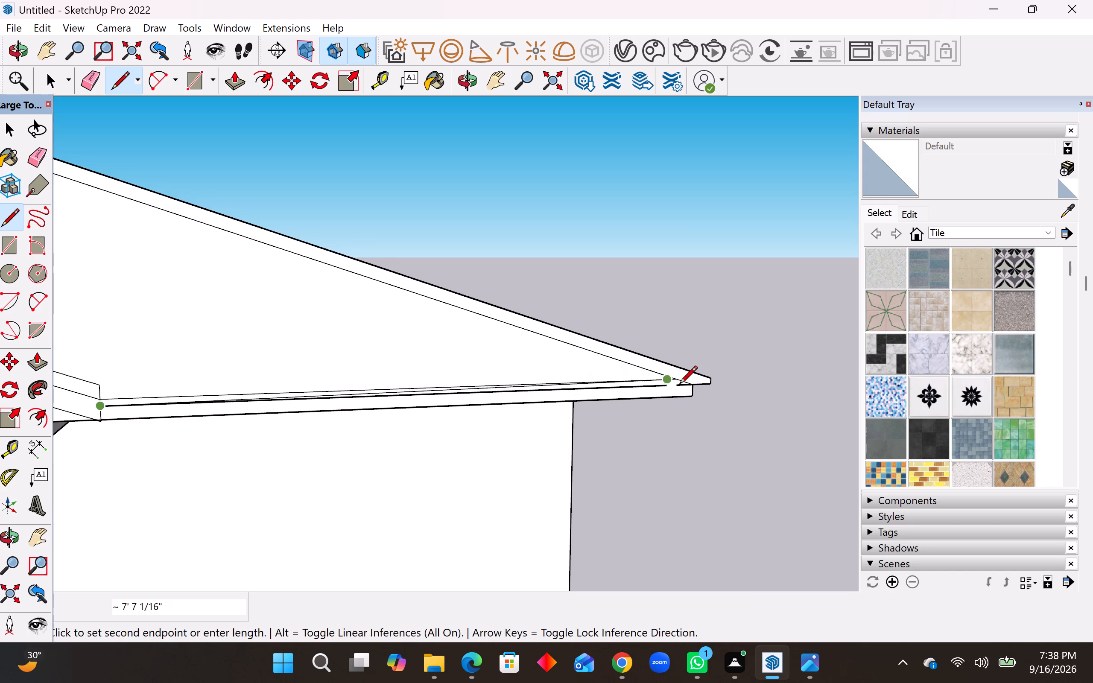
left_click(691, 387)
Draw a 5' line under the right side eave from the front block's bottom outer corner back along the green axis.
middle_click_drag(655, 455, 625, 438)
scroll(623, 430, "down", 7)
middle_click_drag(658, 441, 602, 429)
scroll(658, 417, "down", 4)
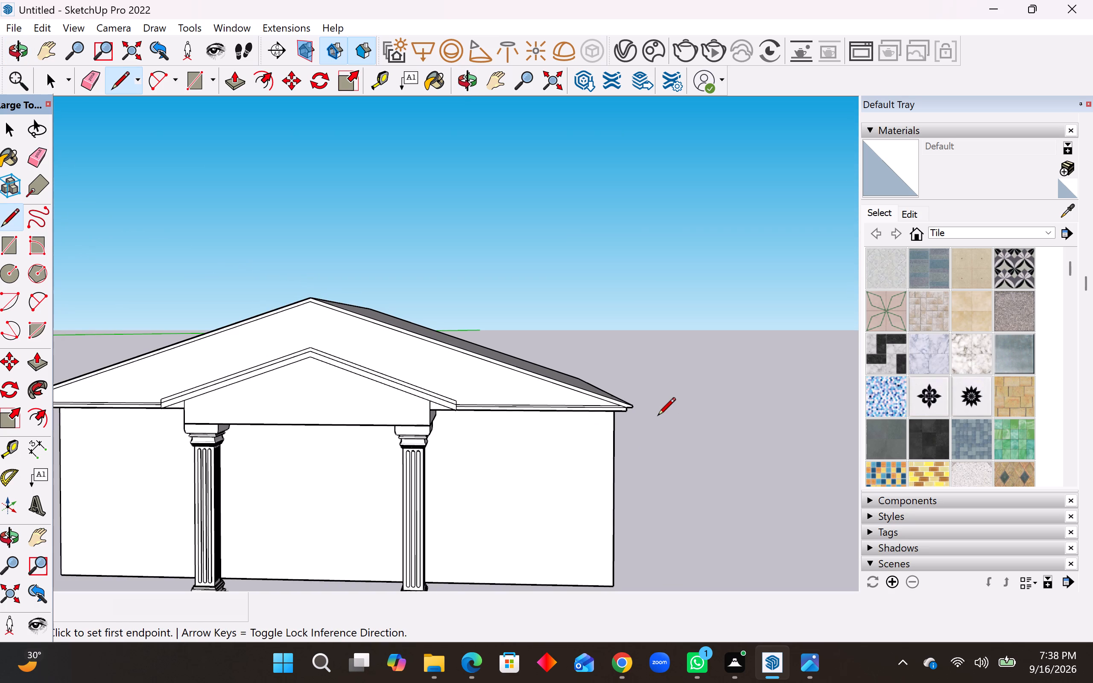
scroll(658, 417, "down", 1)
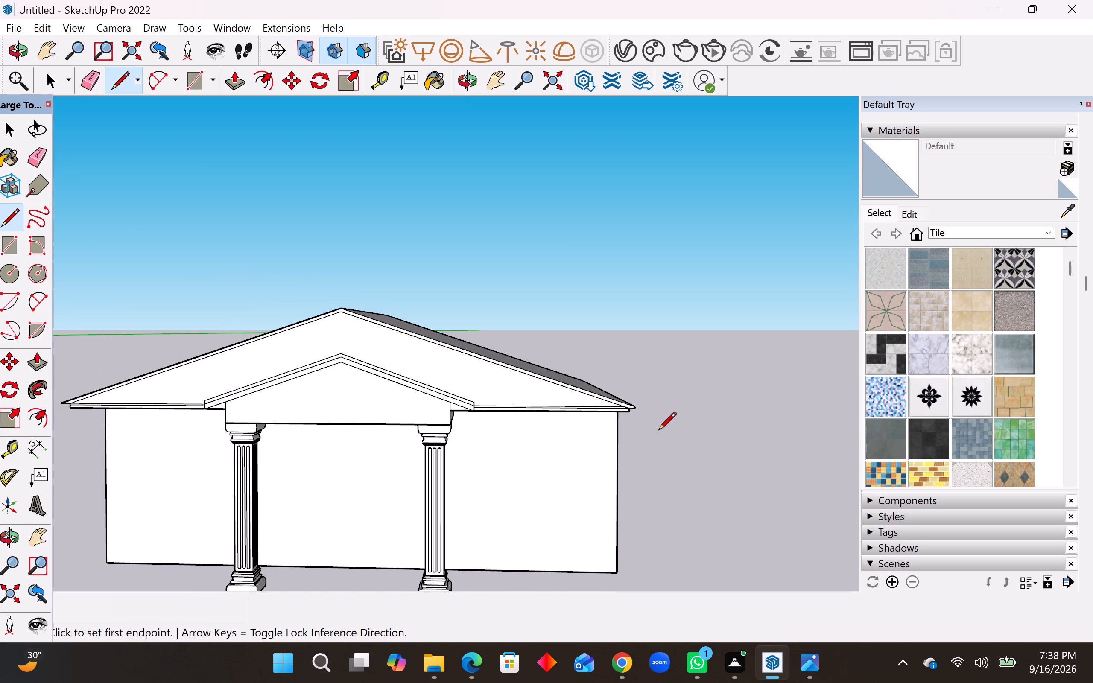
scroll(658, 431, "up", 8)
scroll(589, 432, "up", 4)
scroll(561, 397, "up", 4)
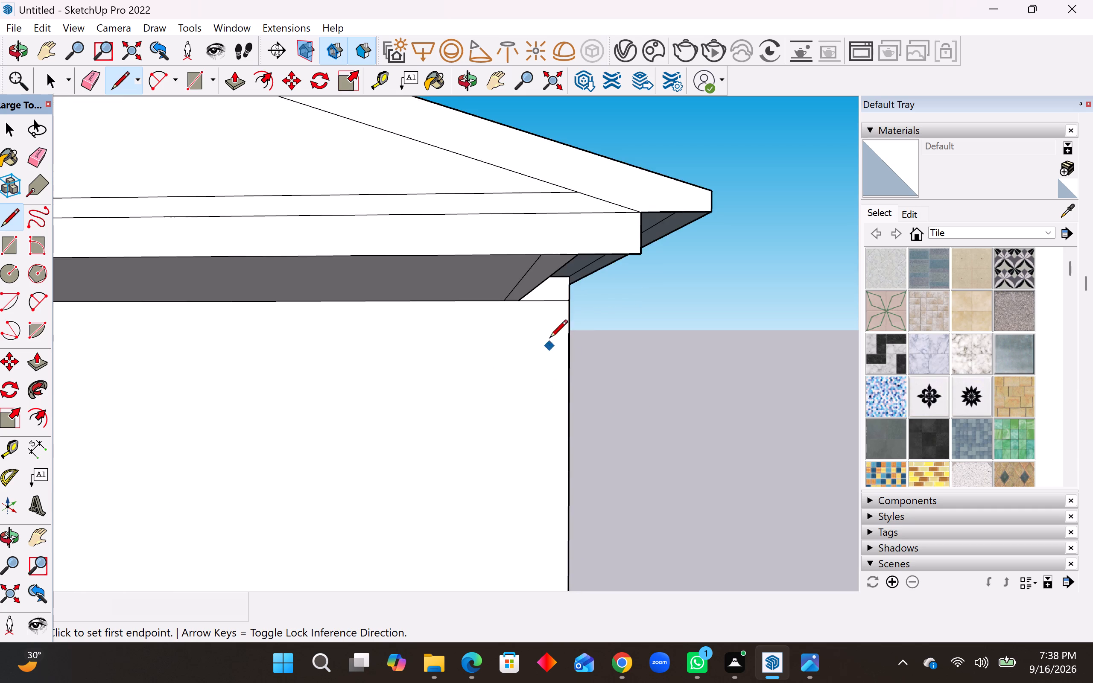
middle_click_drag(549, 334, 397, 316)
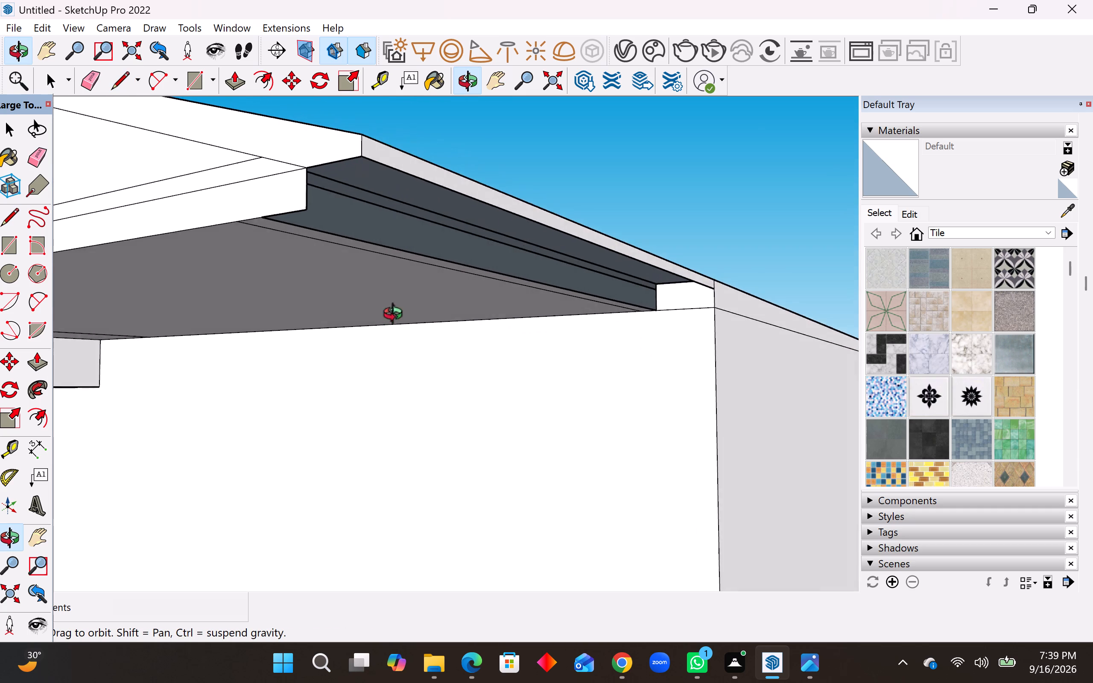
middle_click_drag(397, 316, 446, 341)
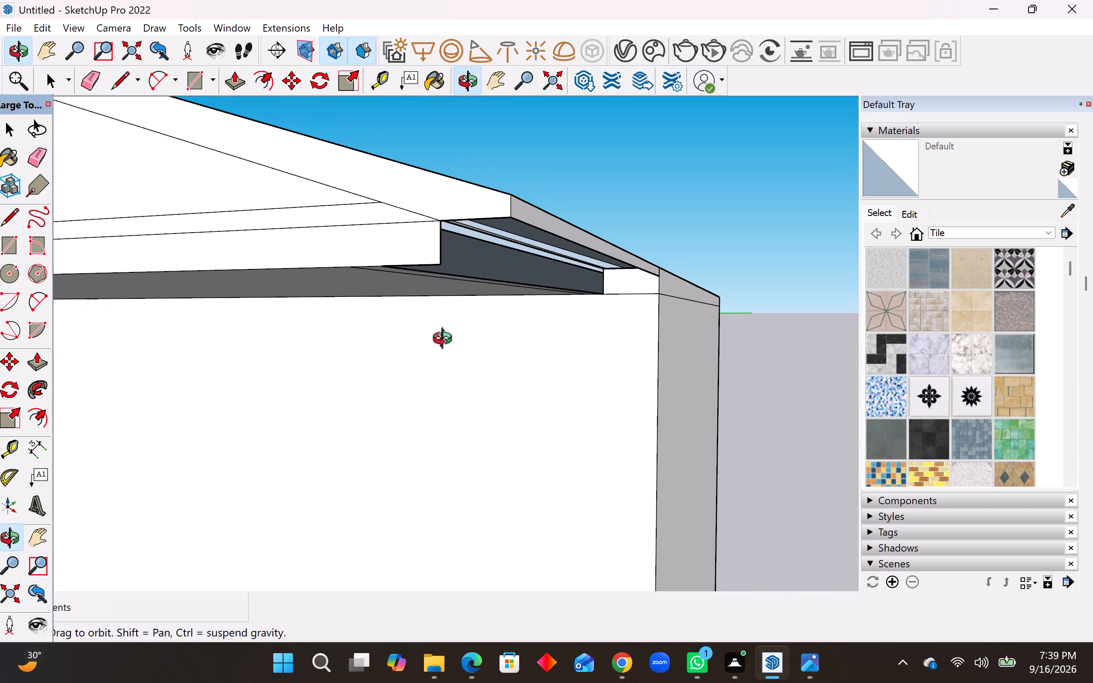
middle_click_drag(446, 341, 446, 341)
middle_click_drag(438, 281, 219, 266)
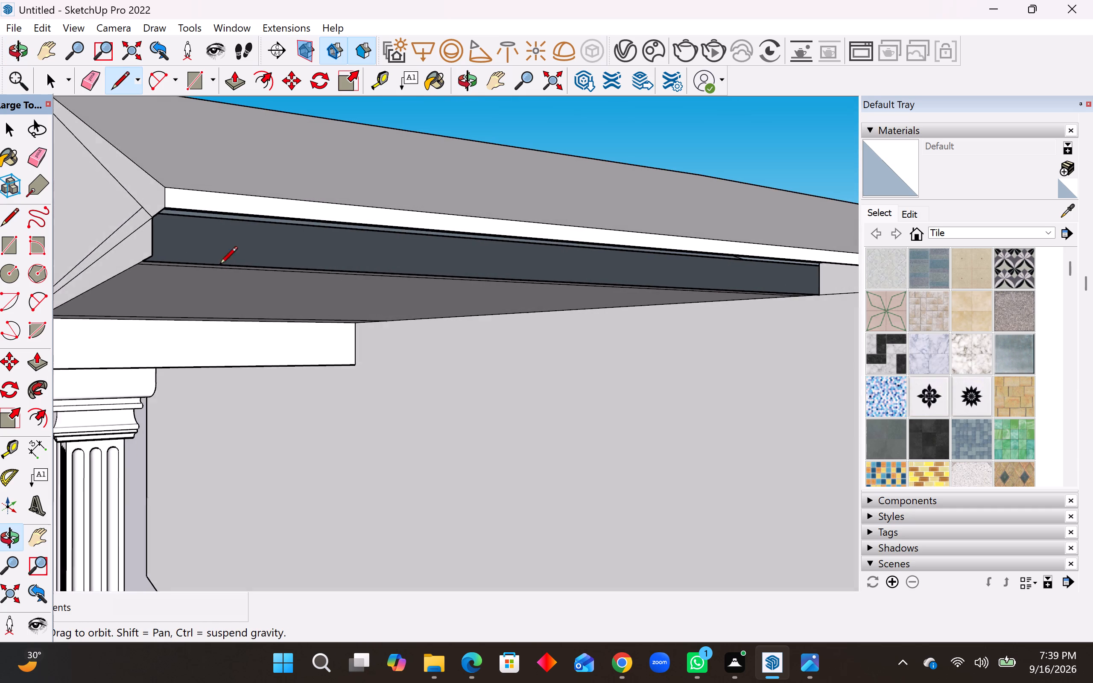
middle_click_drag(219, 266, 221, 266)
left_click(146, 256)
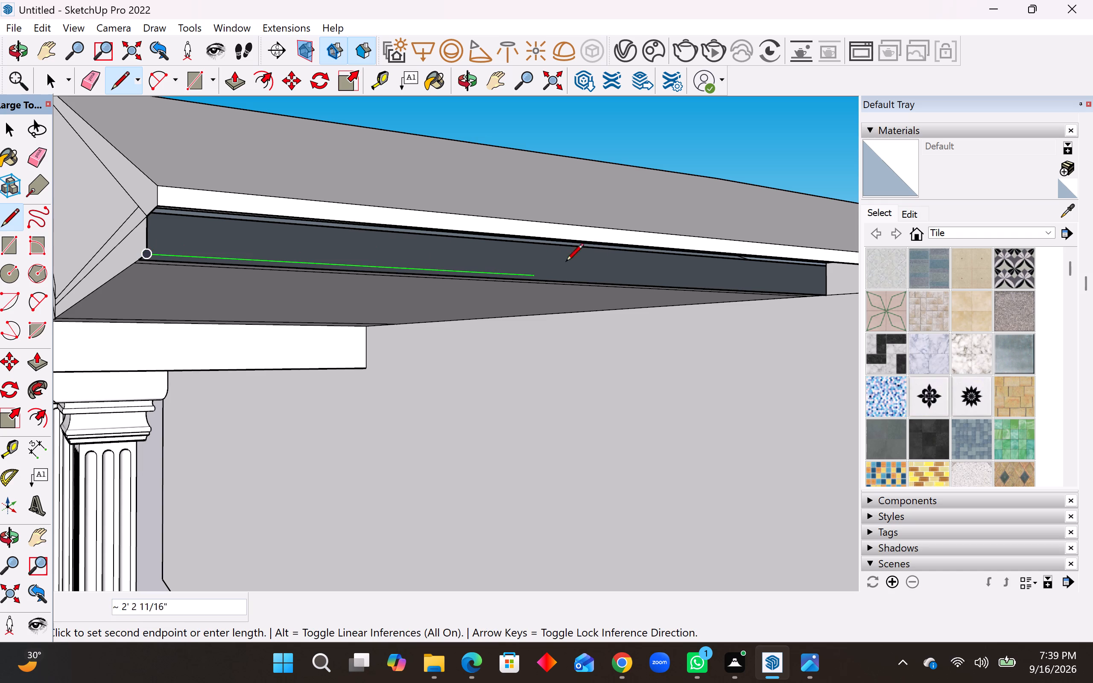
left_click(856, 288)
Draw a 3" vertical line from the back end of the side eave's bottom line up to the block's upper level.
middle_click_drag(743, 297, 709, 261)
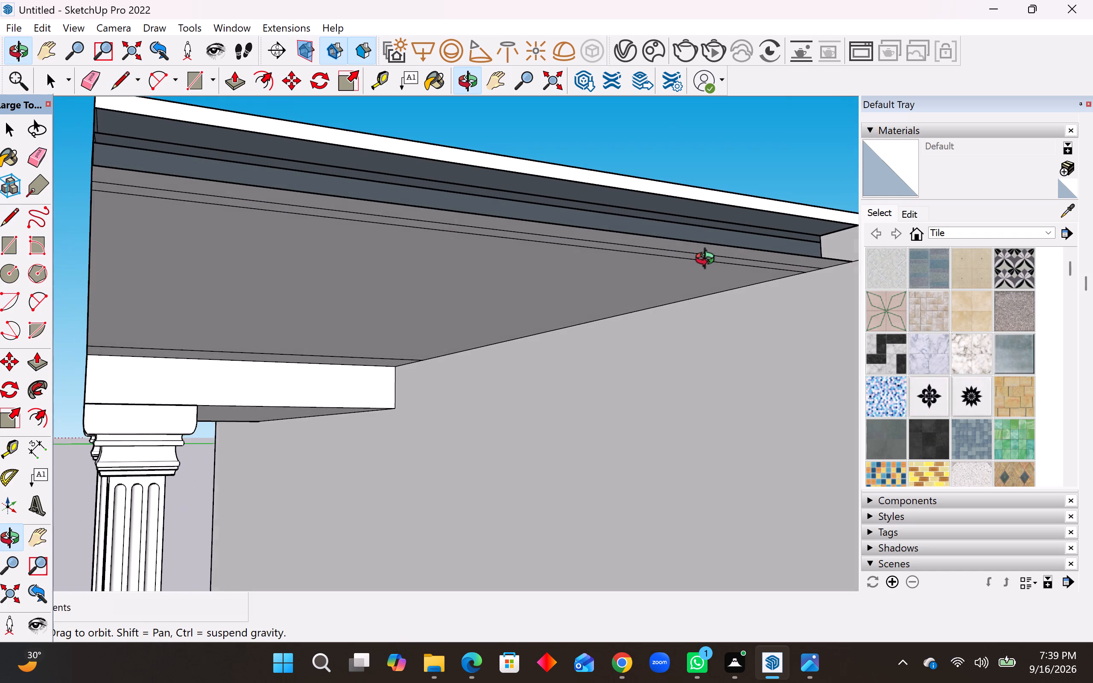
middle_click_drag(709, 261, 707, 264)
scroll(655, 265, "down", 1)
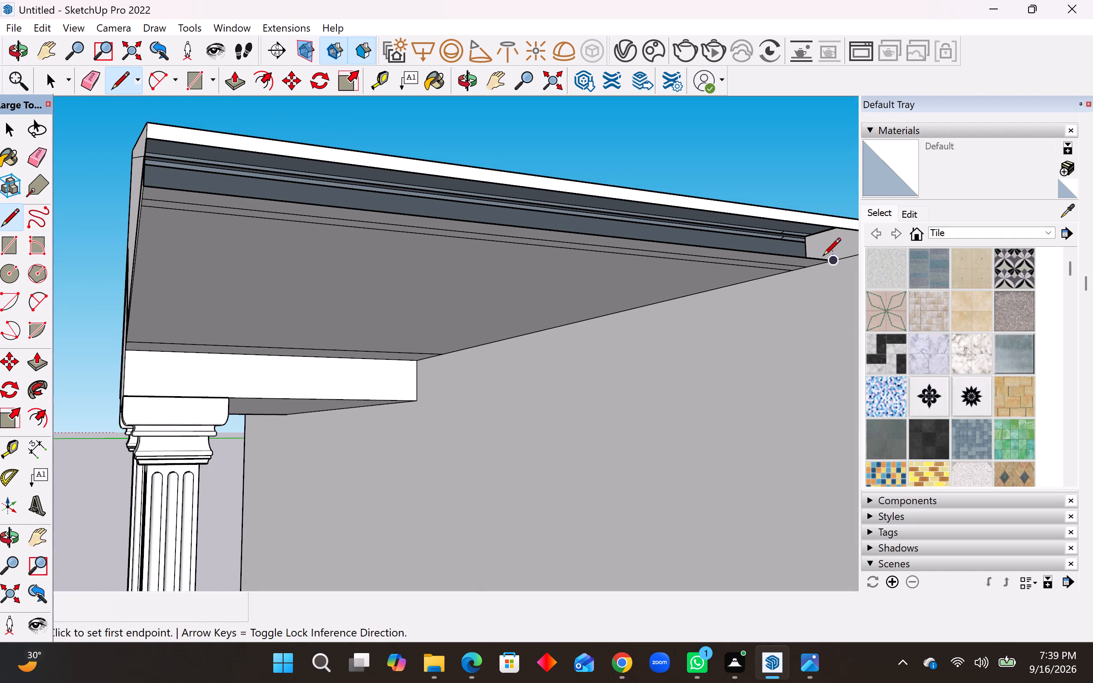
left_click(830, 262)
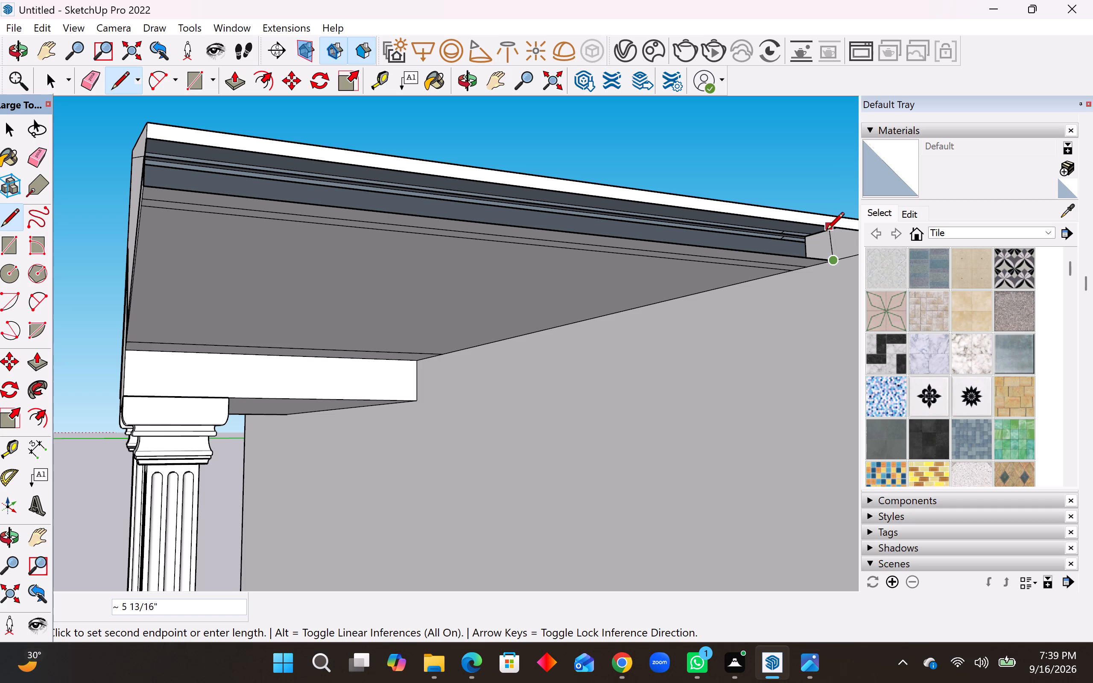
middle_click_drag(825, 234, 831, 243)
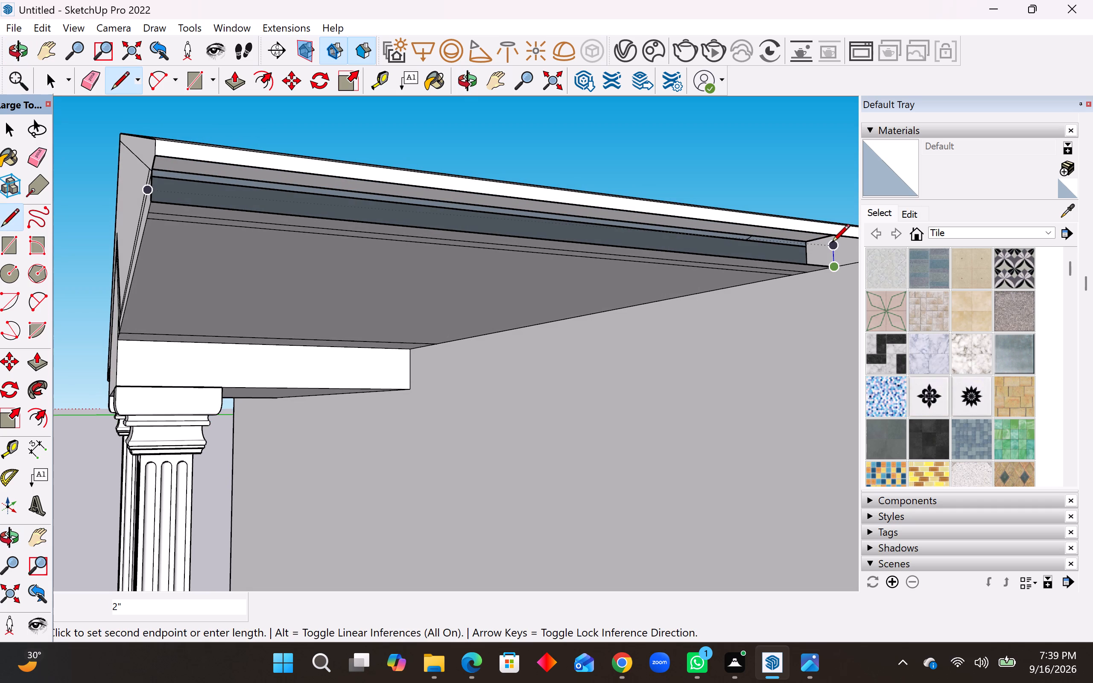
scroll(832, 243, "up", 4)
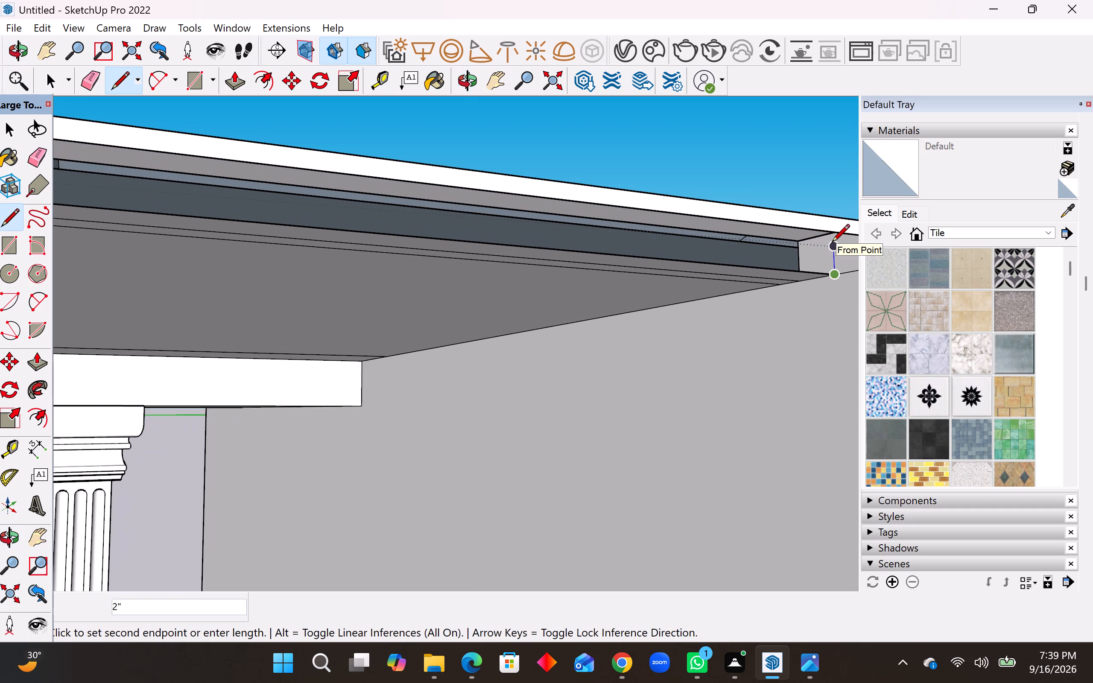
scroll(832, 243, "up", 3)
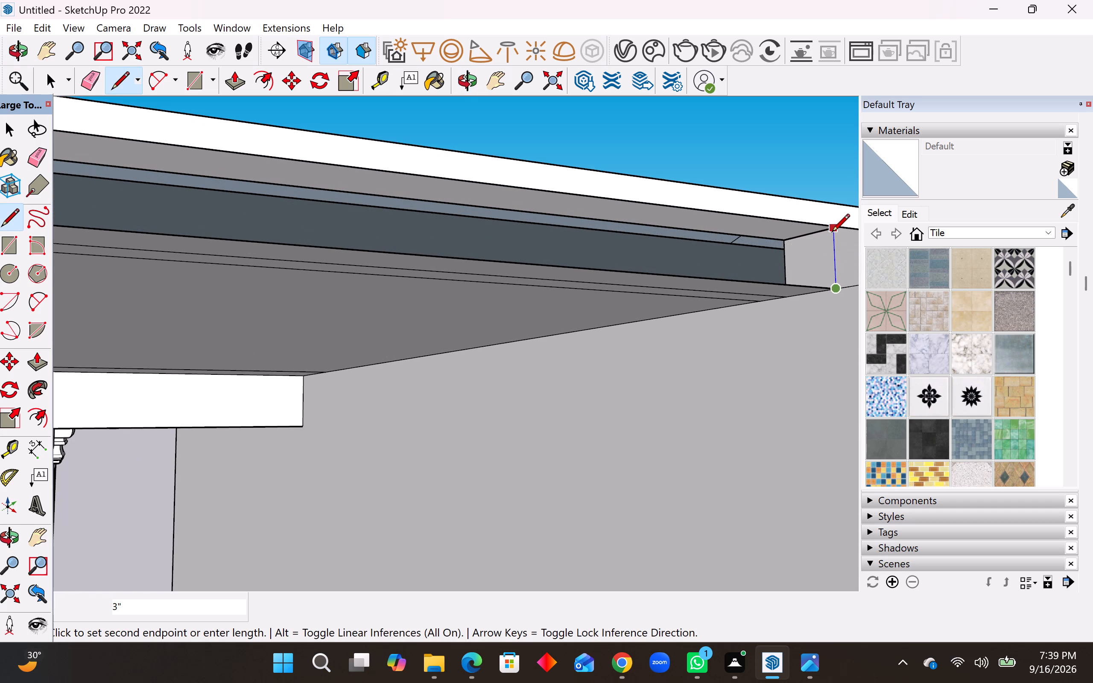
left_click(832, 233)
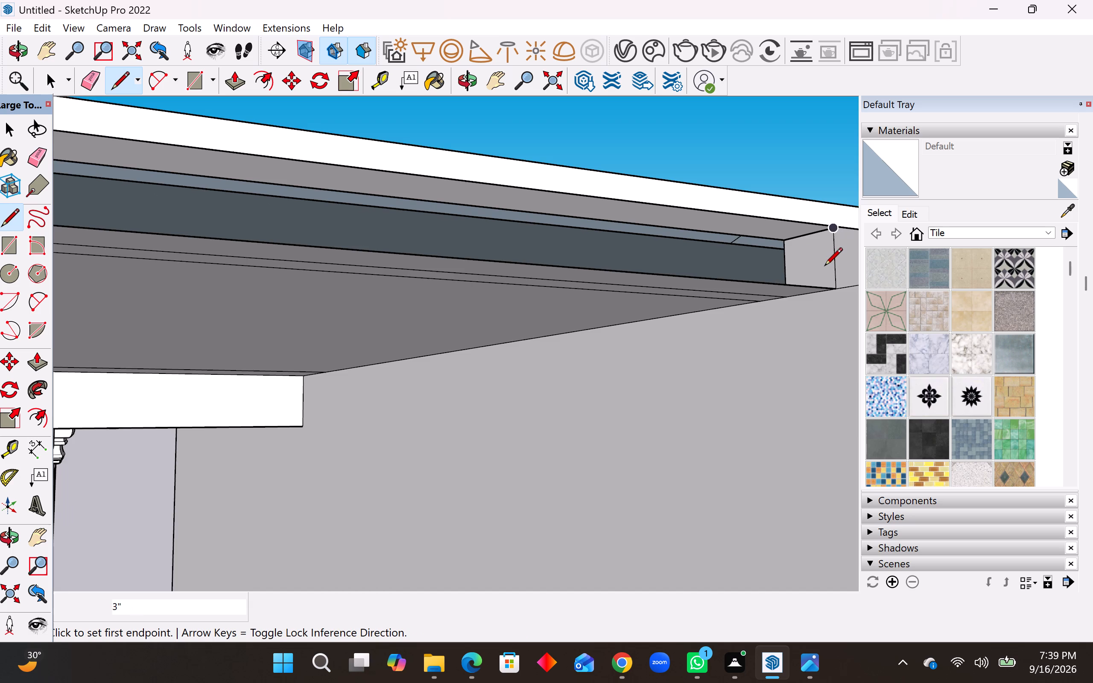
Close the right side eave's lower fascia with a 5' line from the front block's upper outer corner to the 3" vertical line.
scroll(824, 267, "down", 4)
middle_click_drag(818, 245, 768, 206)
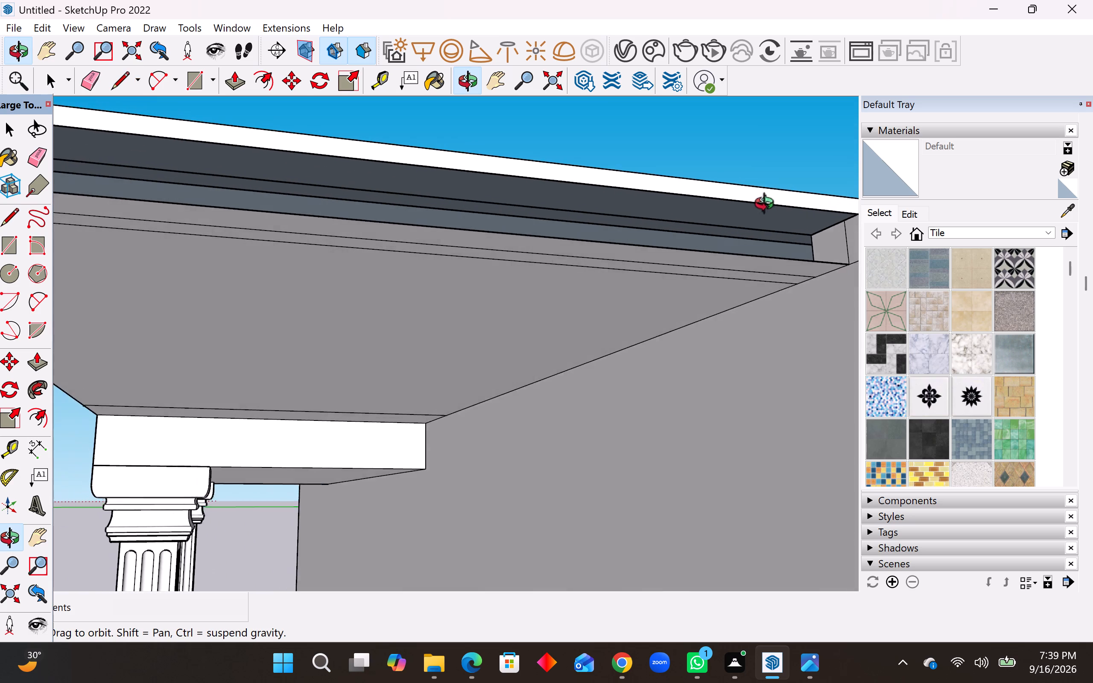
middle_click_drag(768, 206, 727, 205)
scroll(687, 228, "down", 3)
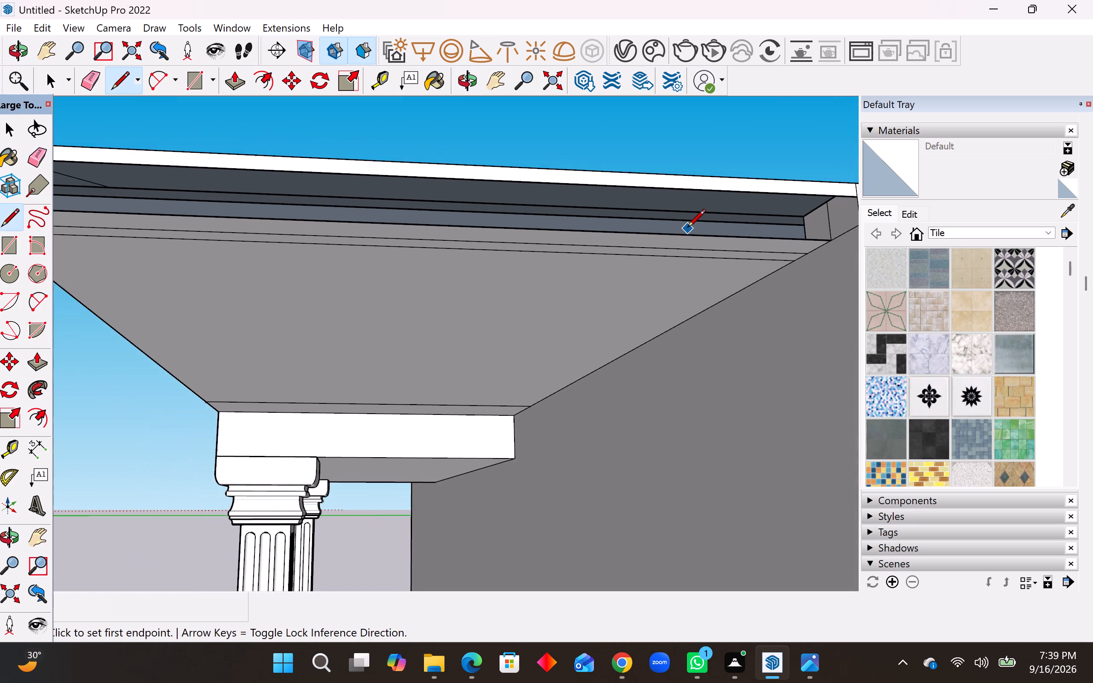
scroll(794, 287, "down", 2)
left_click_drag(172, 204, 221, 206)
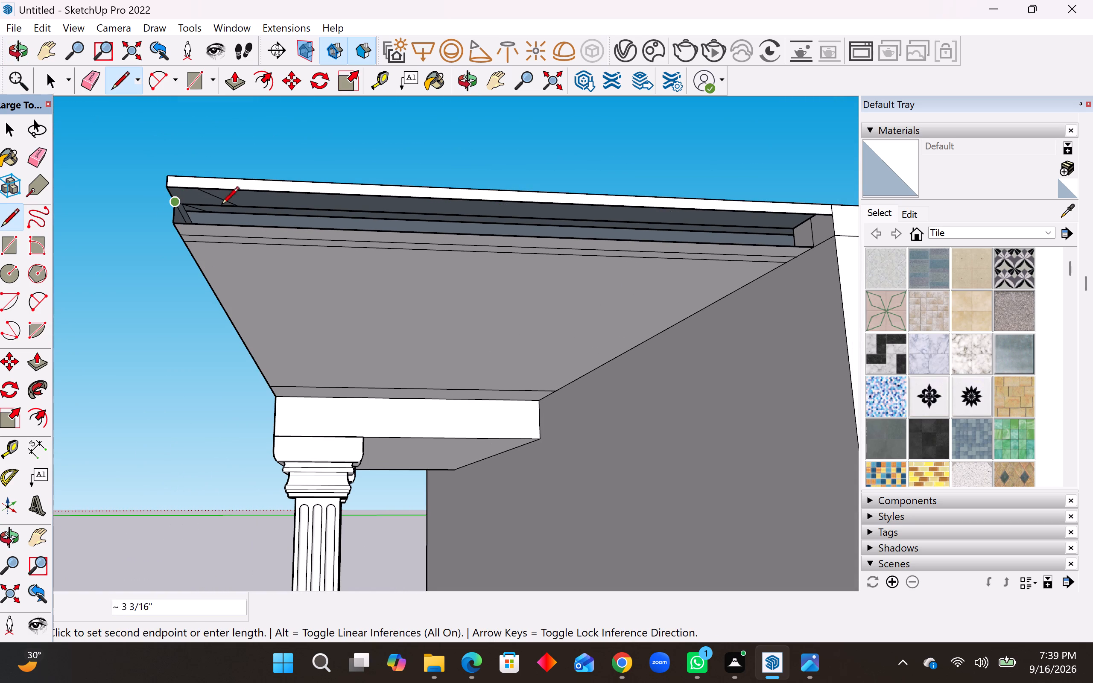
left_click_drag(221, 206, 184, 205)
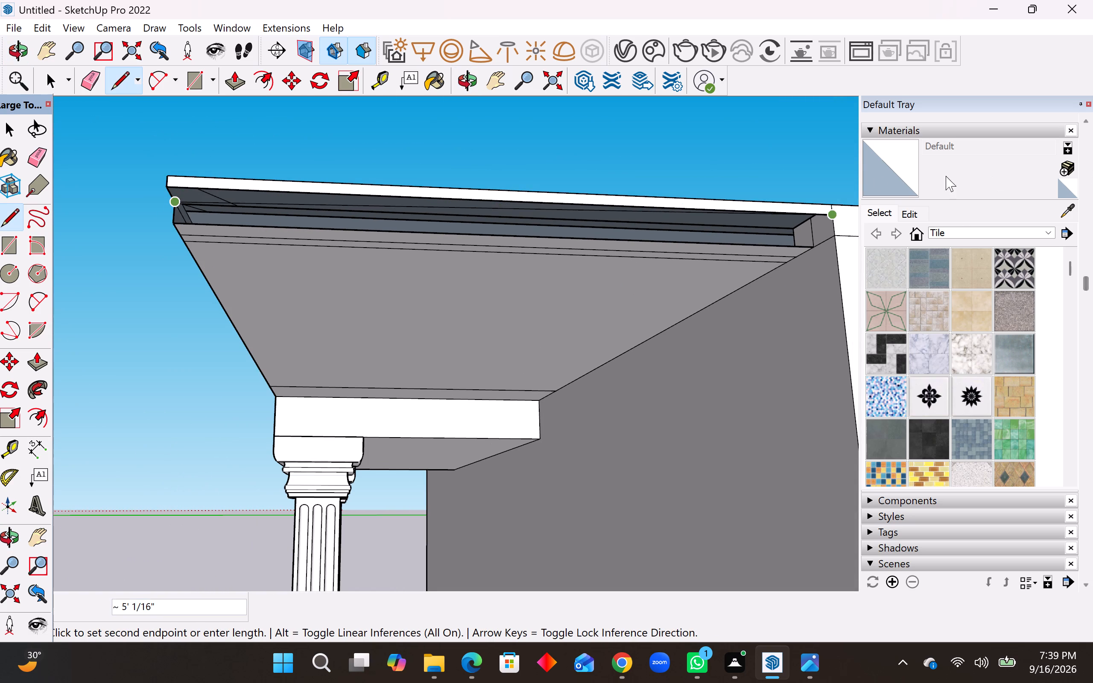
scroll(818, 232, "up", 8)
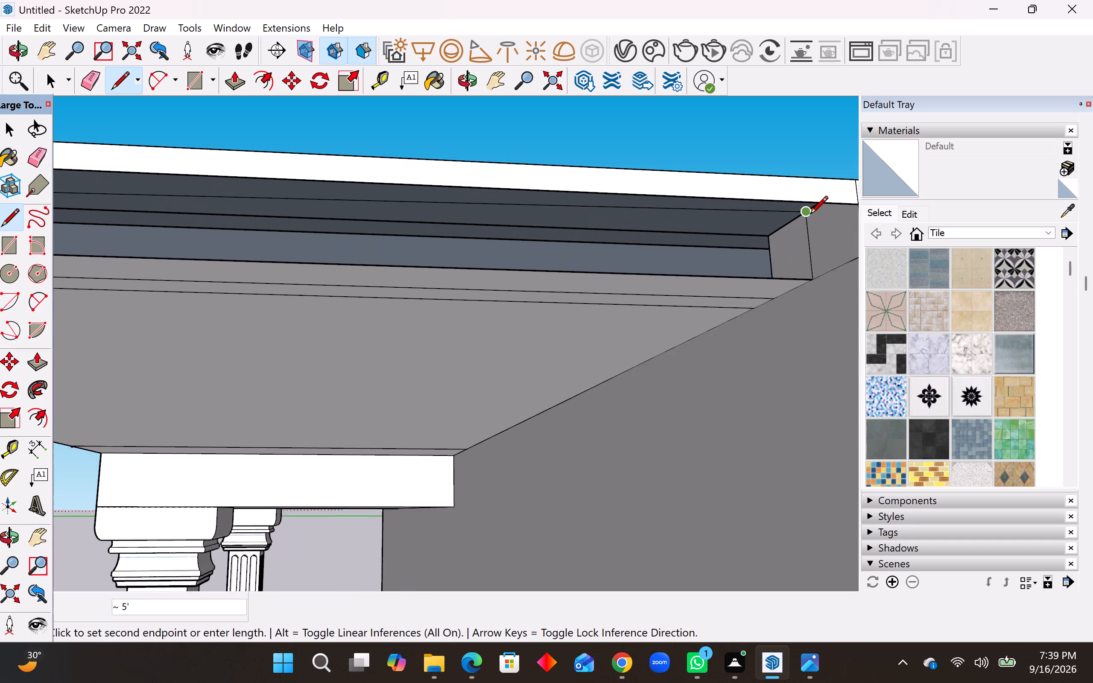
scroll(810, 215, "up", 2)
left_click(807, 229)
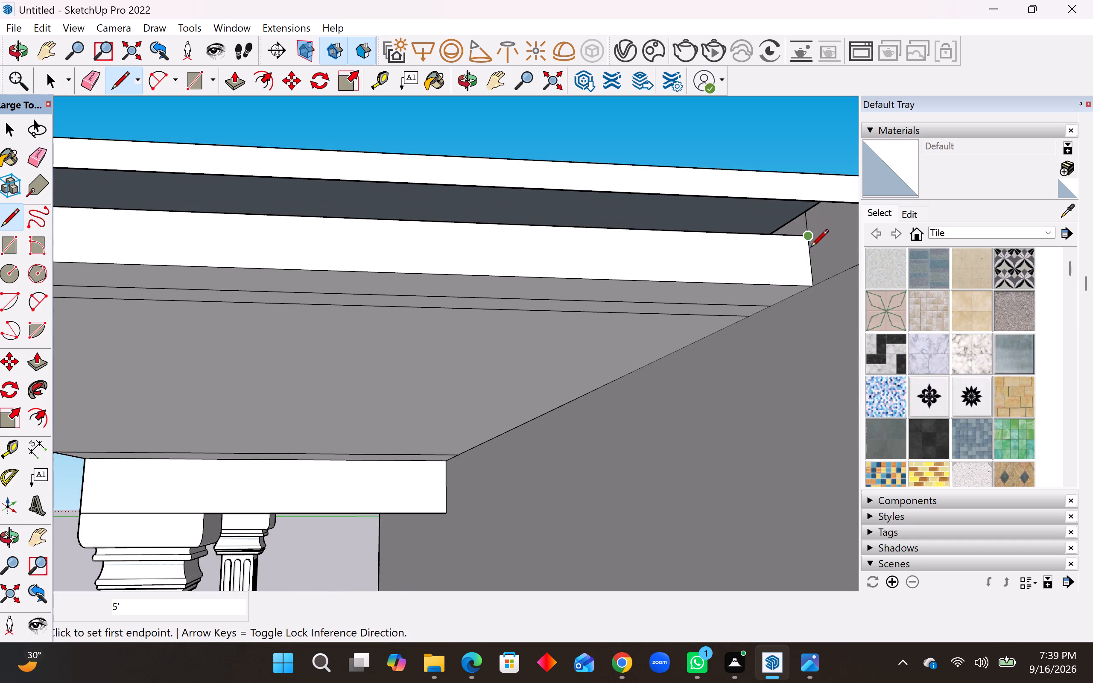
Draw a short vertical line from the lower fascia's front upper corner toward the roof edge above it.
middle_click_drag(805, 240, 813, 265)
scroll(842, 260, "down", 4)
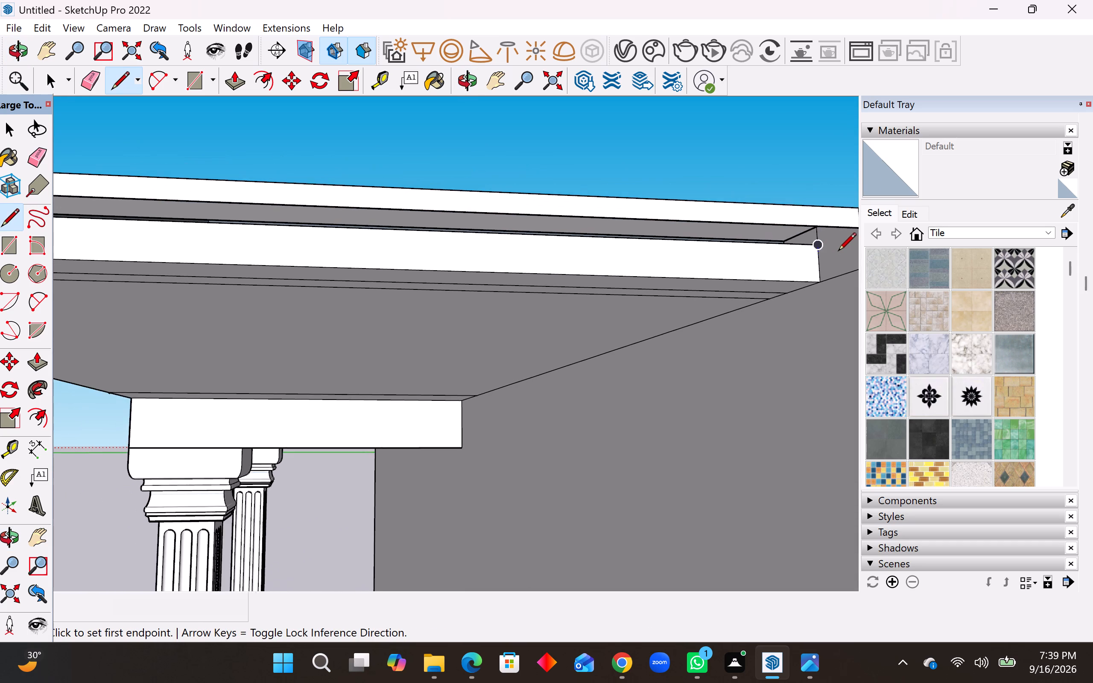
scroll(838, 252, "down", 6)
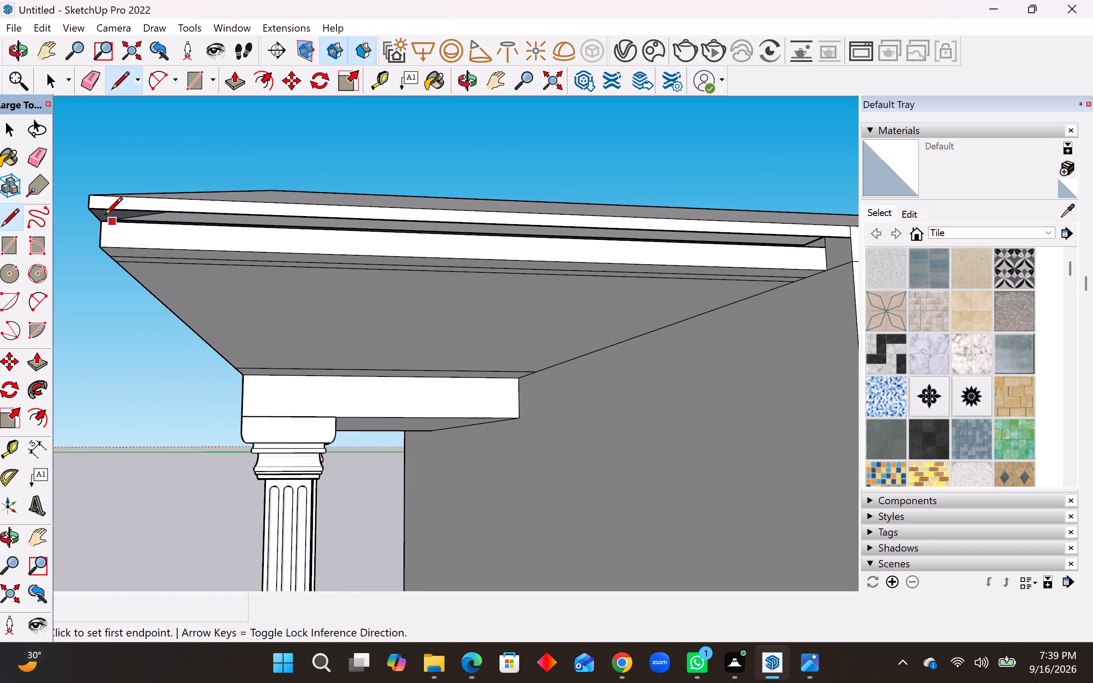
scroll(105, 216, "up", 9)
left_click(97, 228)
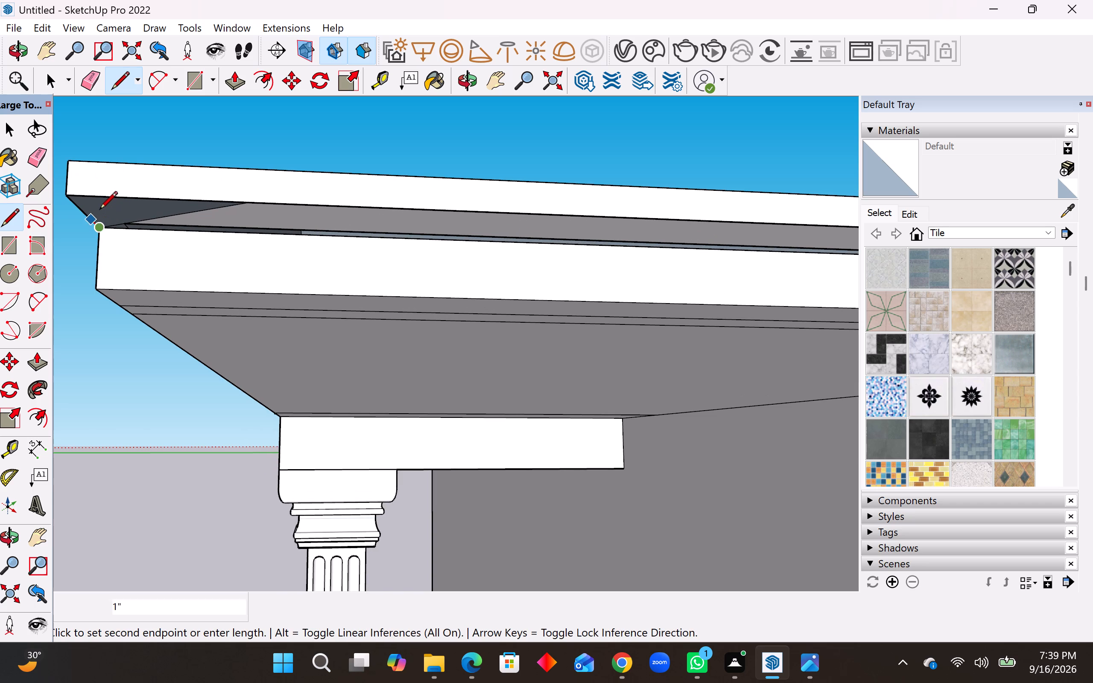
left_click(100, 207)
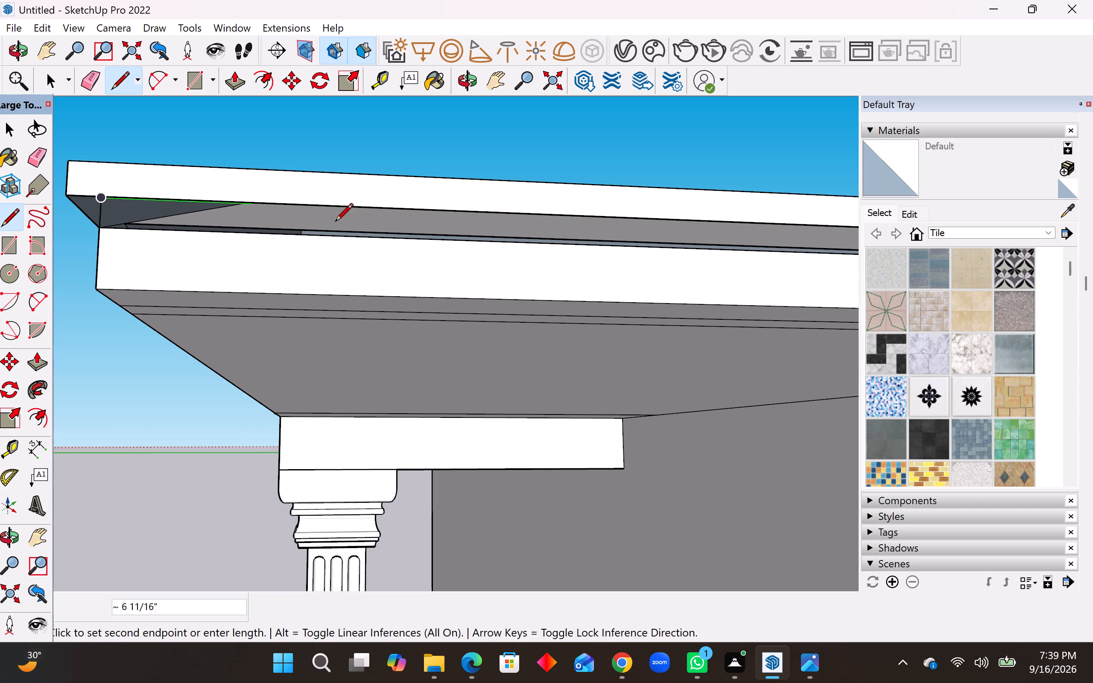
middle_click_drag(418, 232, 401, 212)
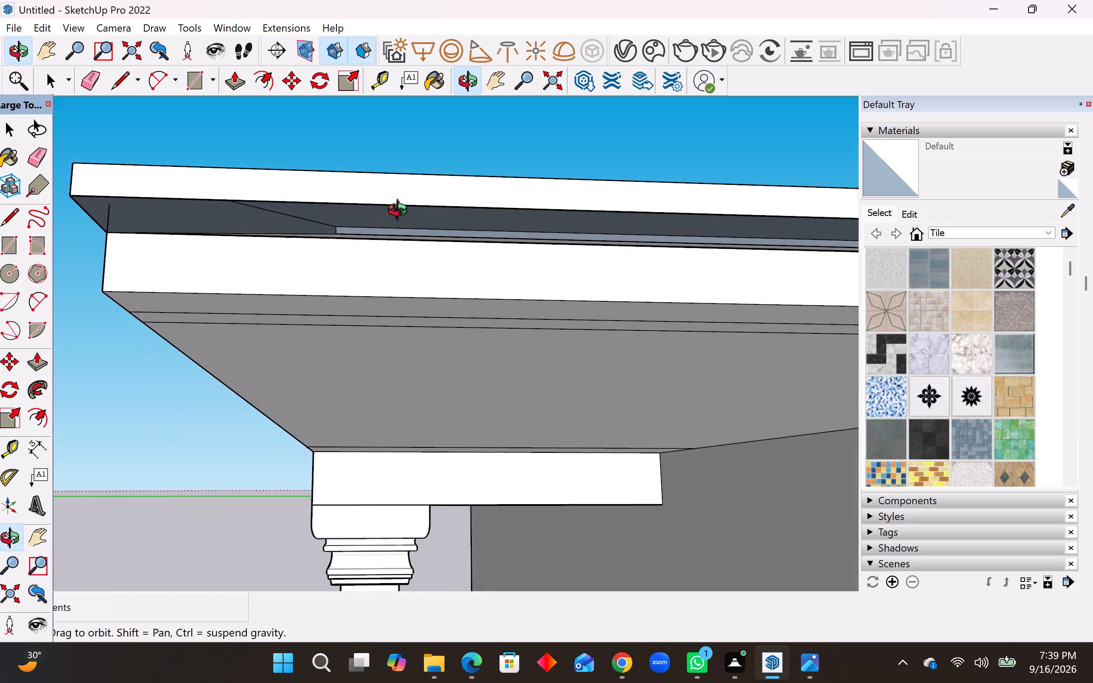
middle_click_drag(401, 212, 397, 206)
scroll(99, 210, "up", 4)
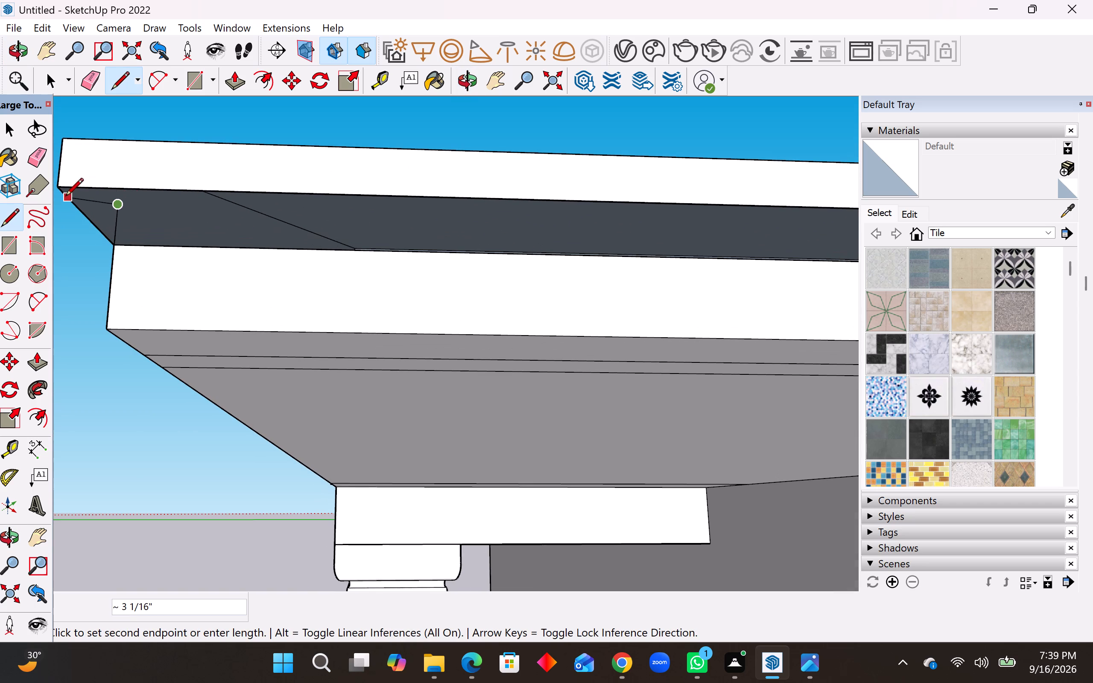
key("Escape")
Push/Pull the long recessed face between the right roof edge and the lower fascia by about 1 1/16".
middle_click_drag(292, 260, 353, 281)
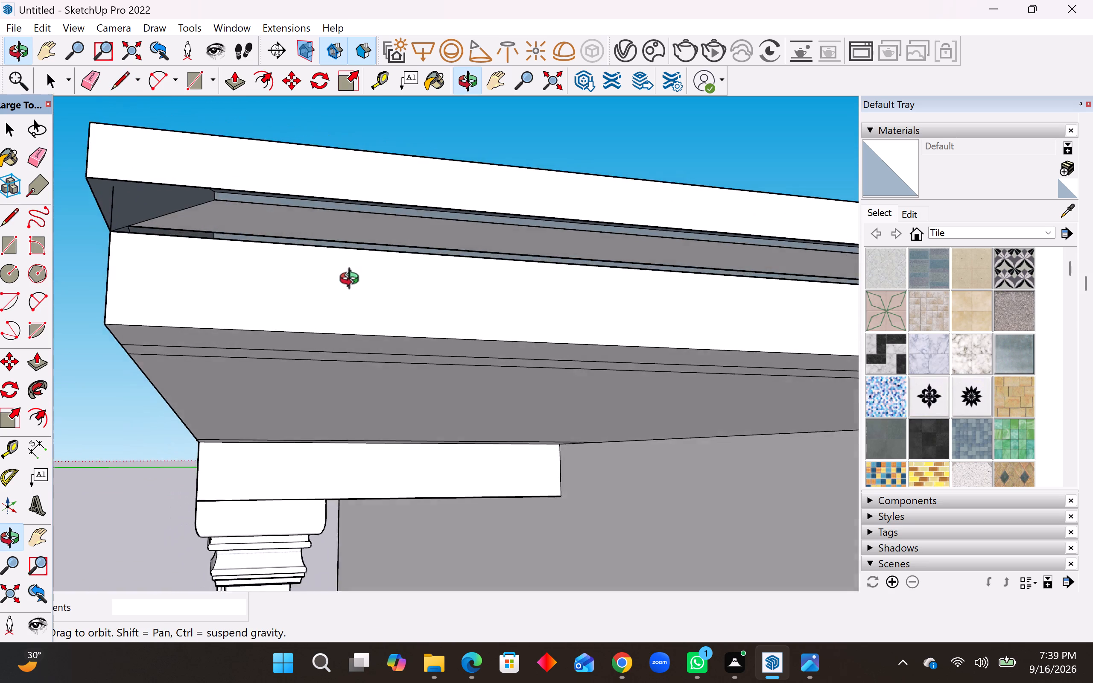
middle_click_drag(353, 281, 220, 281)
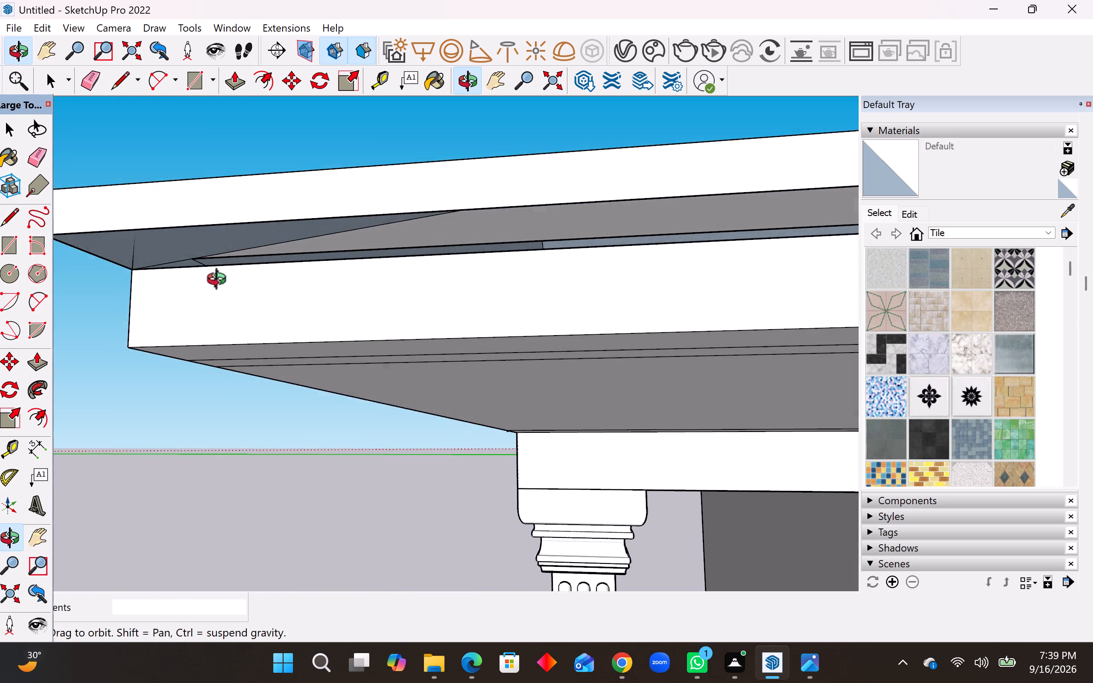
middle_click_drag(220, 281, 367, 277)
scroll(249, 266, "down", 4)
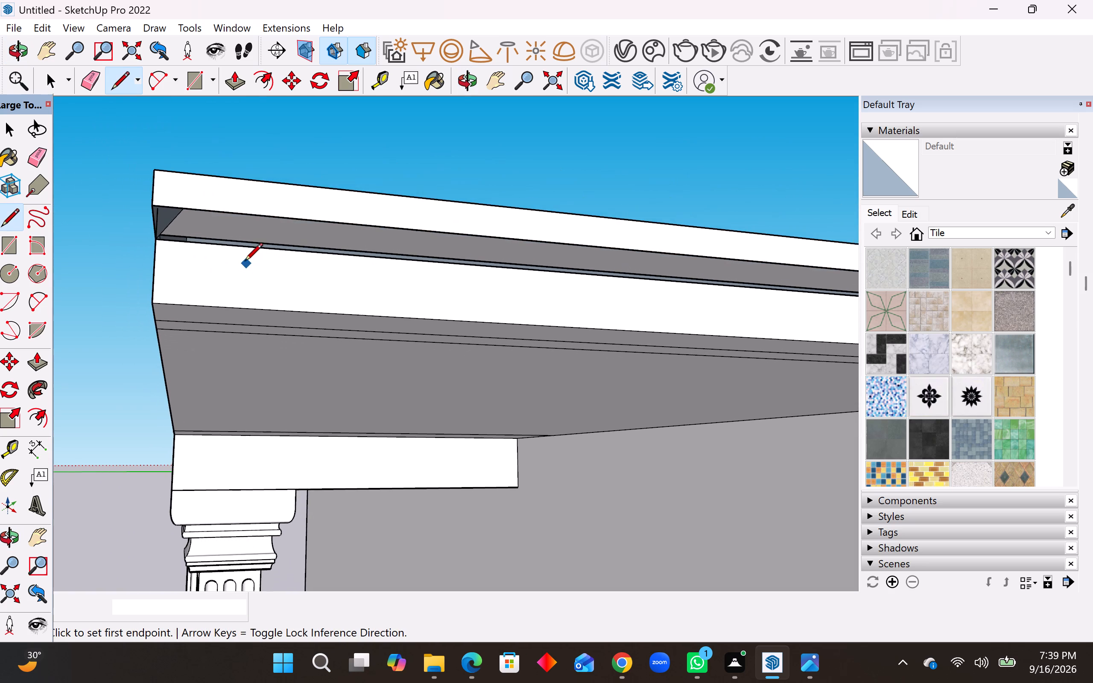
scroll(243, 254, "down", 4)
middle_click(243, 254)
middle_click_drag(246, 234, 222, 196)
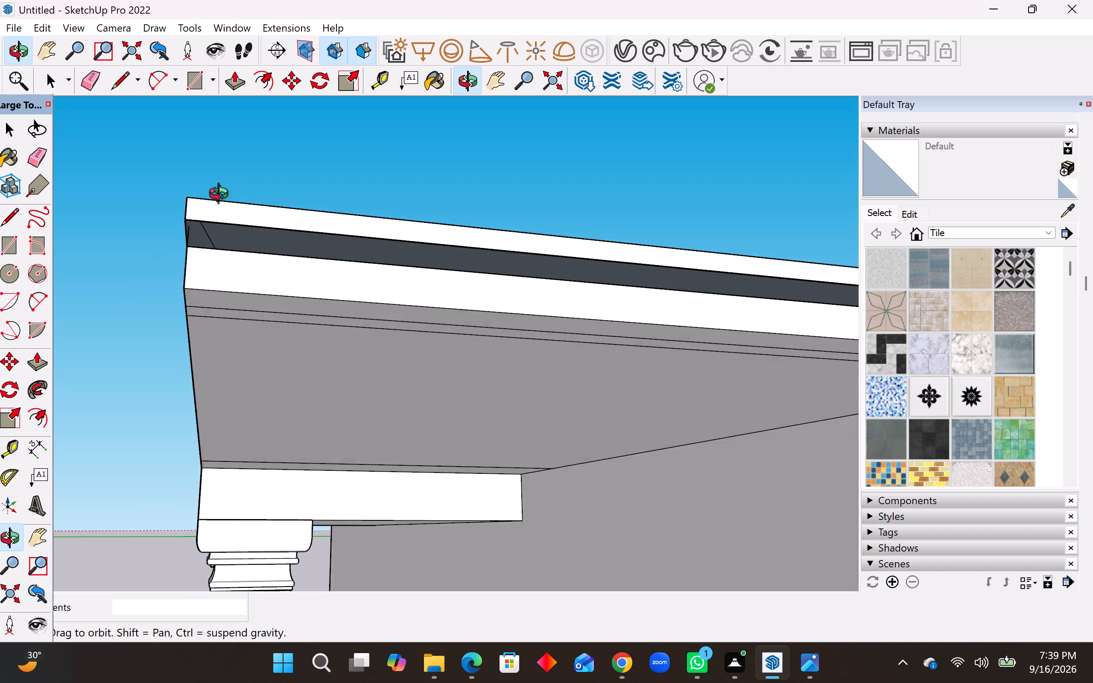
middle_click_drag(222, 196, 167, 242)
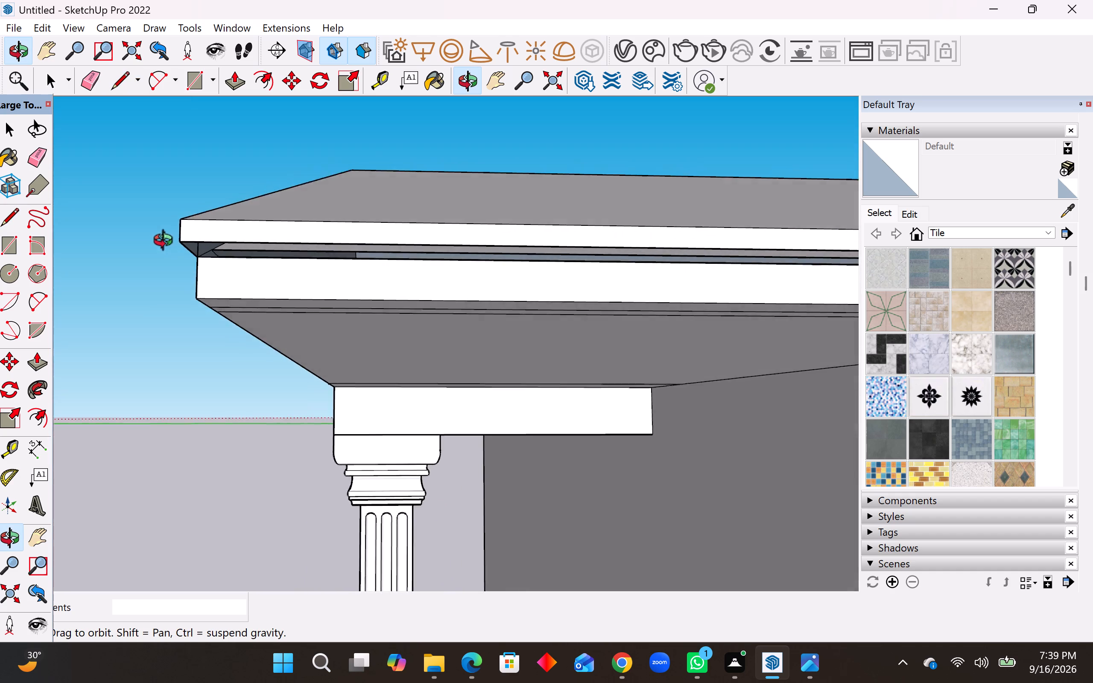
middle_click_drag(167, 242, 175, 208)
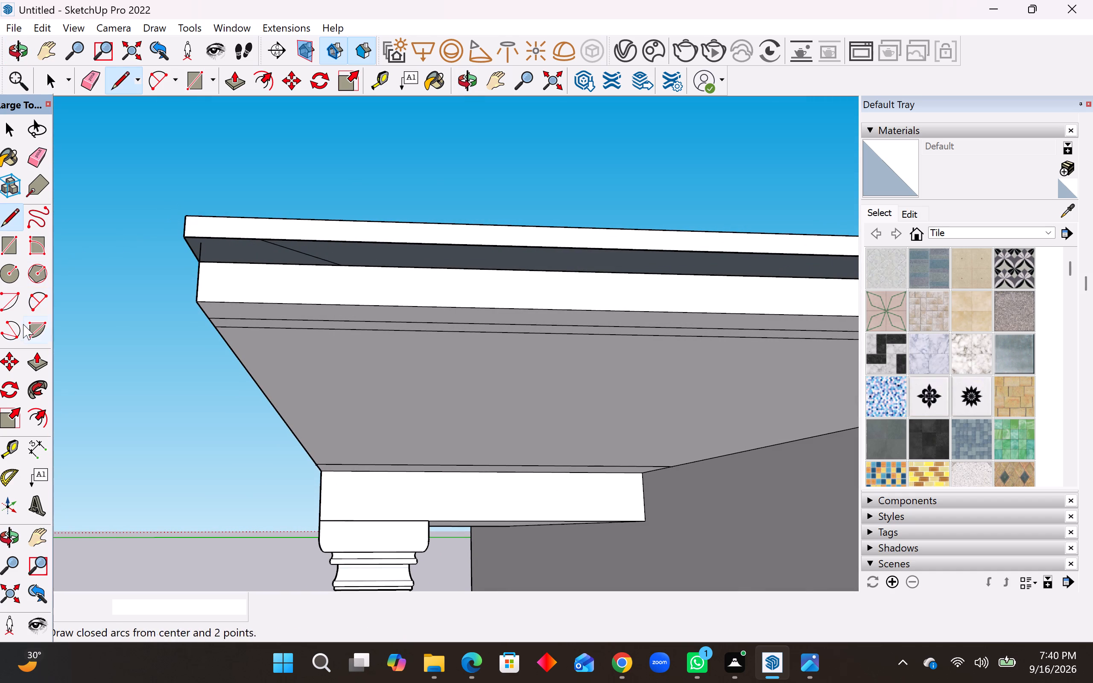
left_click(31, 361)
middle_click_drag(297, 249, 304, 237)
left_click(307, 201)
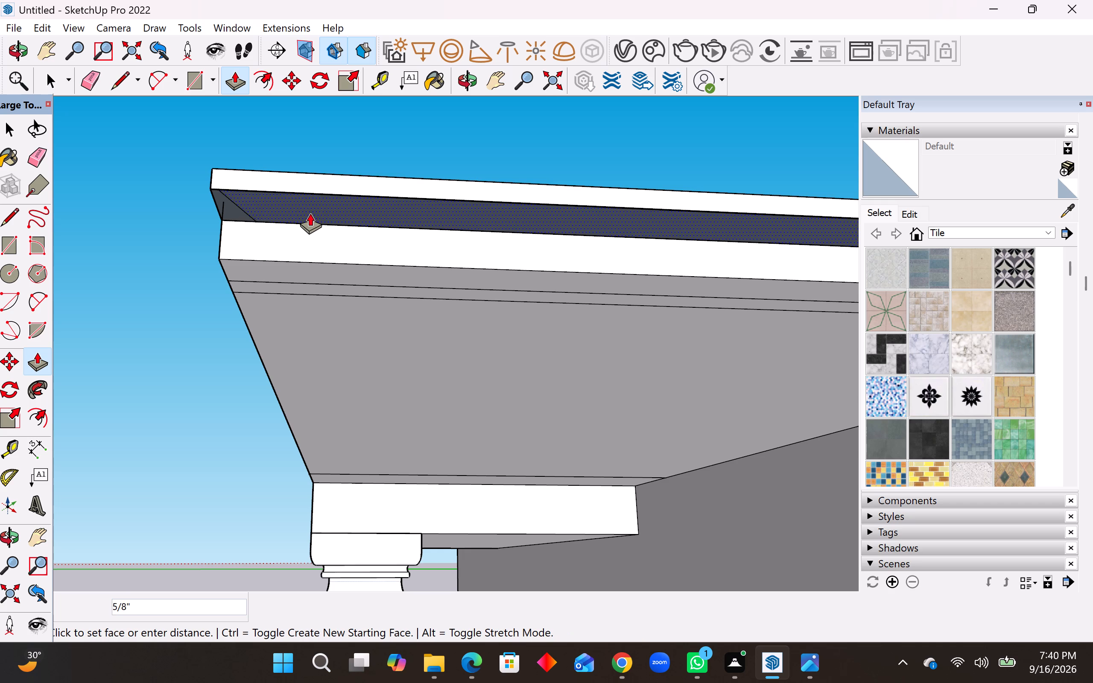
left_click(310, 227)
middle_click_drag(292, 225, 265, 240)
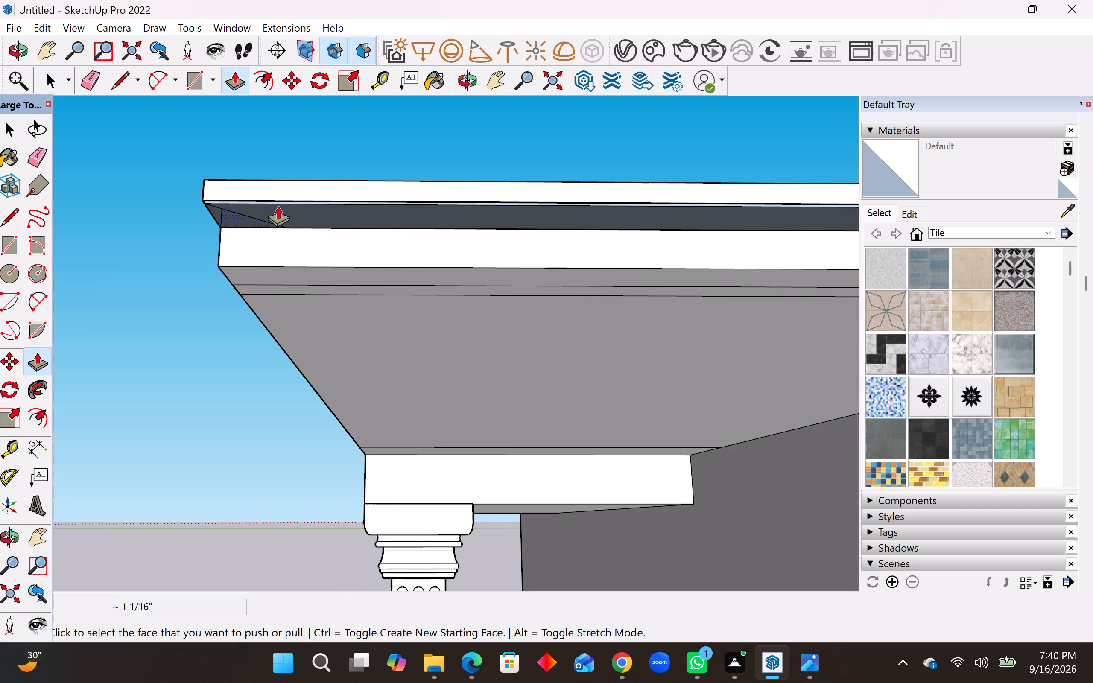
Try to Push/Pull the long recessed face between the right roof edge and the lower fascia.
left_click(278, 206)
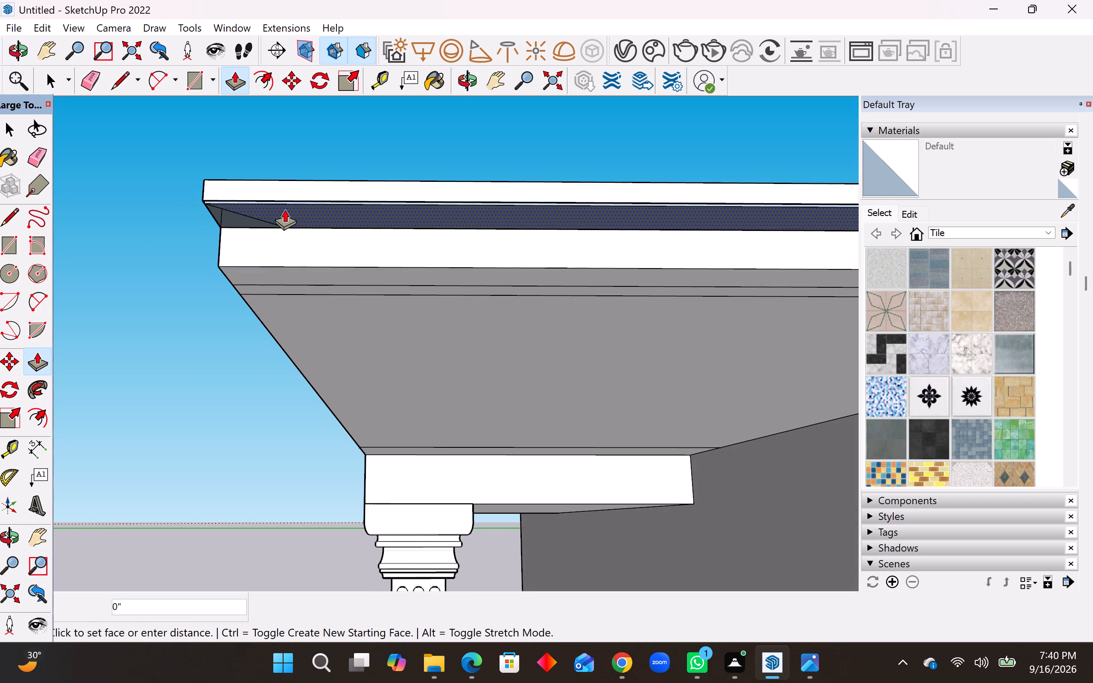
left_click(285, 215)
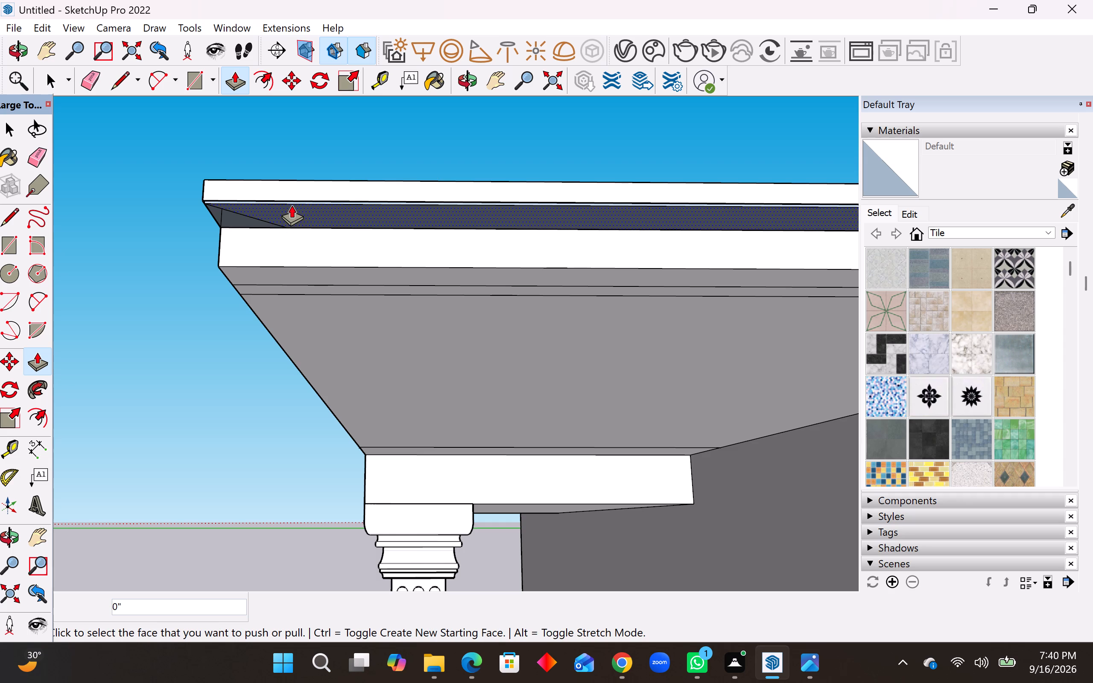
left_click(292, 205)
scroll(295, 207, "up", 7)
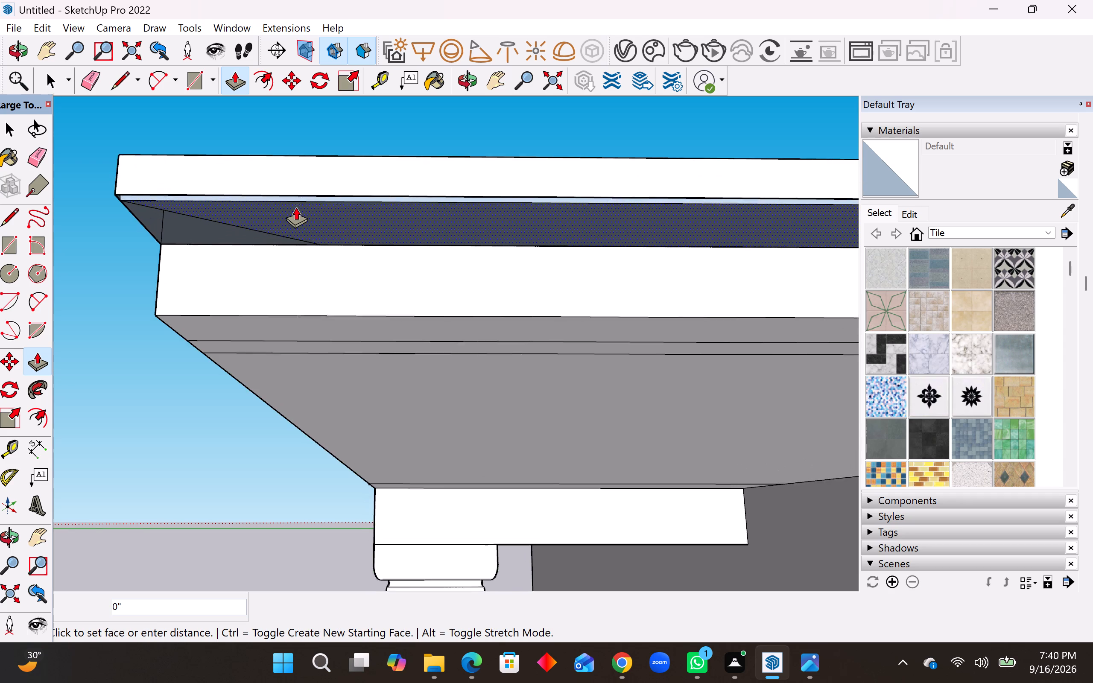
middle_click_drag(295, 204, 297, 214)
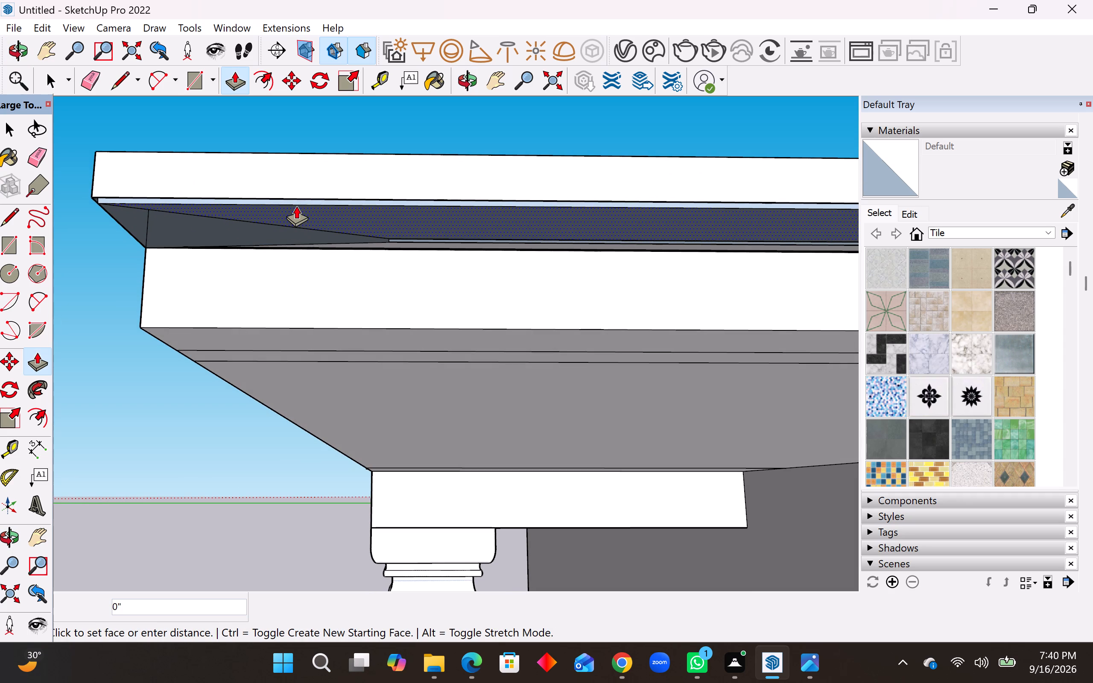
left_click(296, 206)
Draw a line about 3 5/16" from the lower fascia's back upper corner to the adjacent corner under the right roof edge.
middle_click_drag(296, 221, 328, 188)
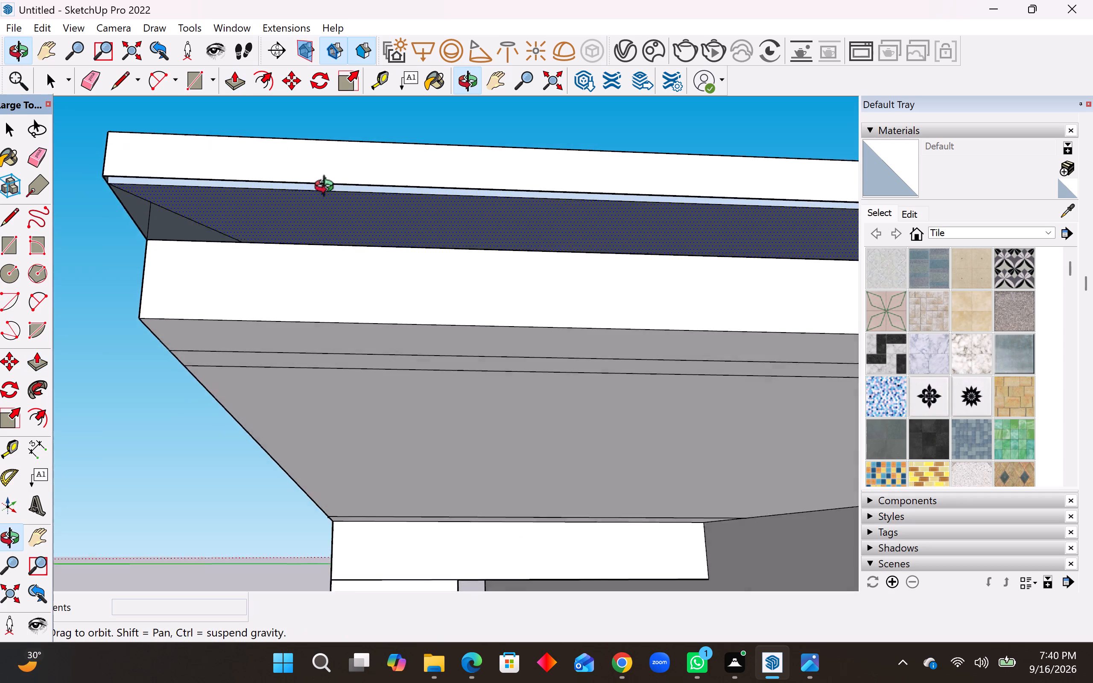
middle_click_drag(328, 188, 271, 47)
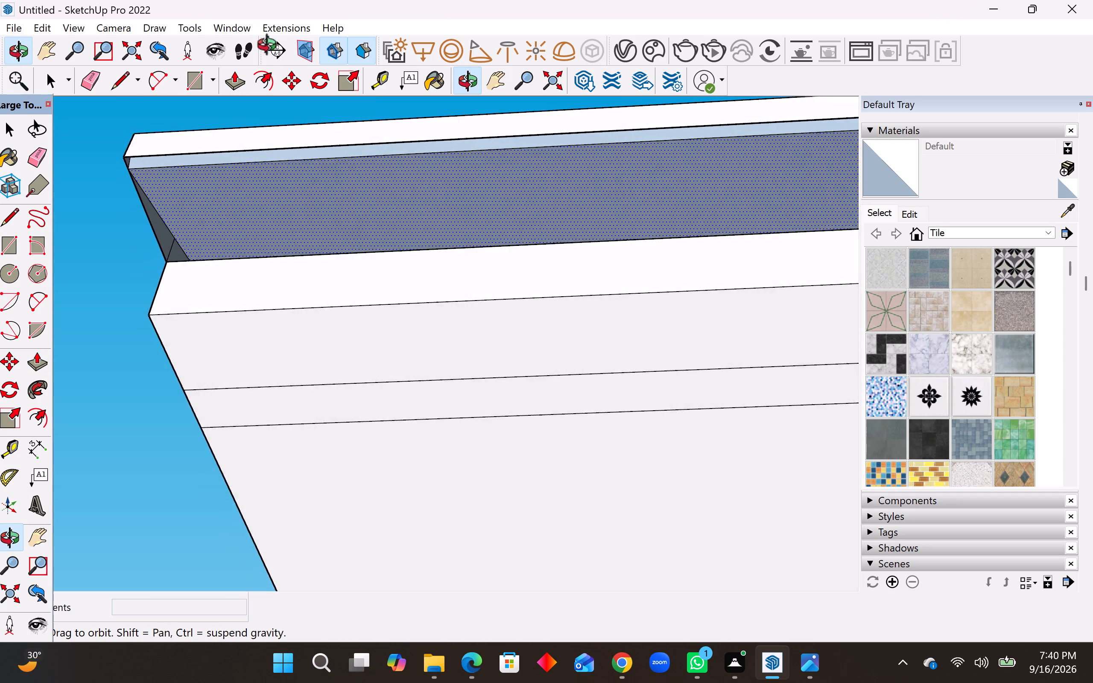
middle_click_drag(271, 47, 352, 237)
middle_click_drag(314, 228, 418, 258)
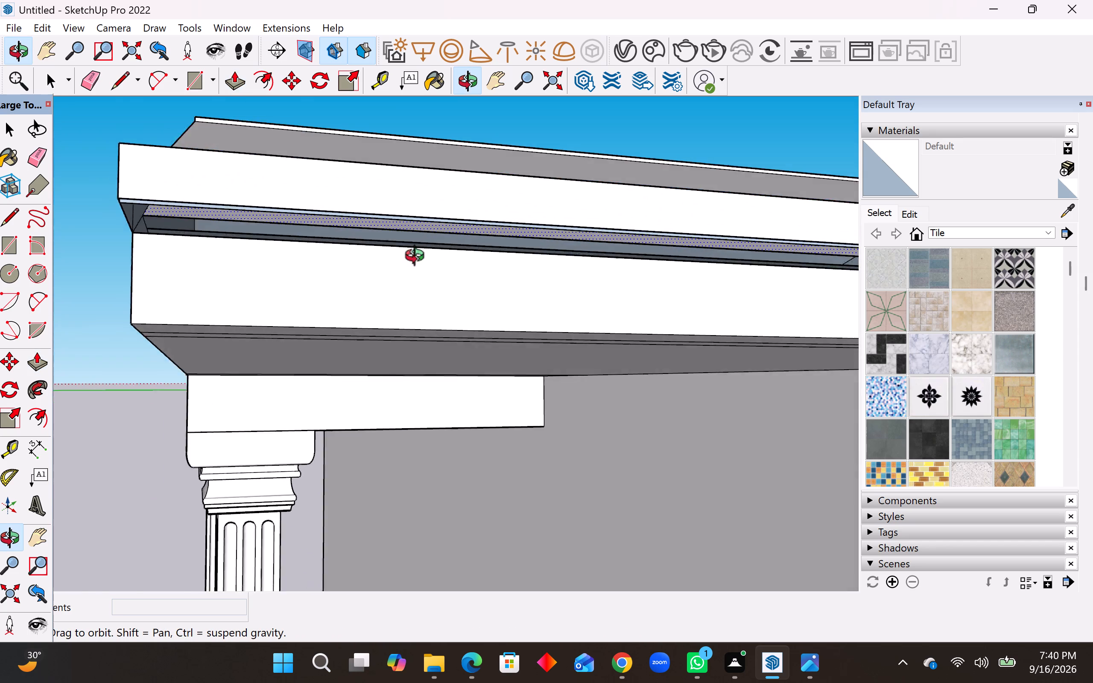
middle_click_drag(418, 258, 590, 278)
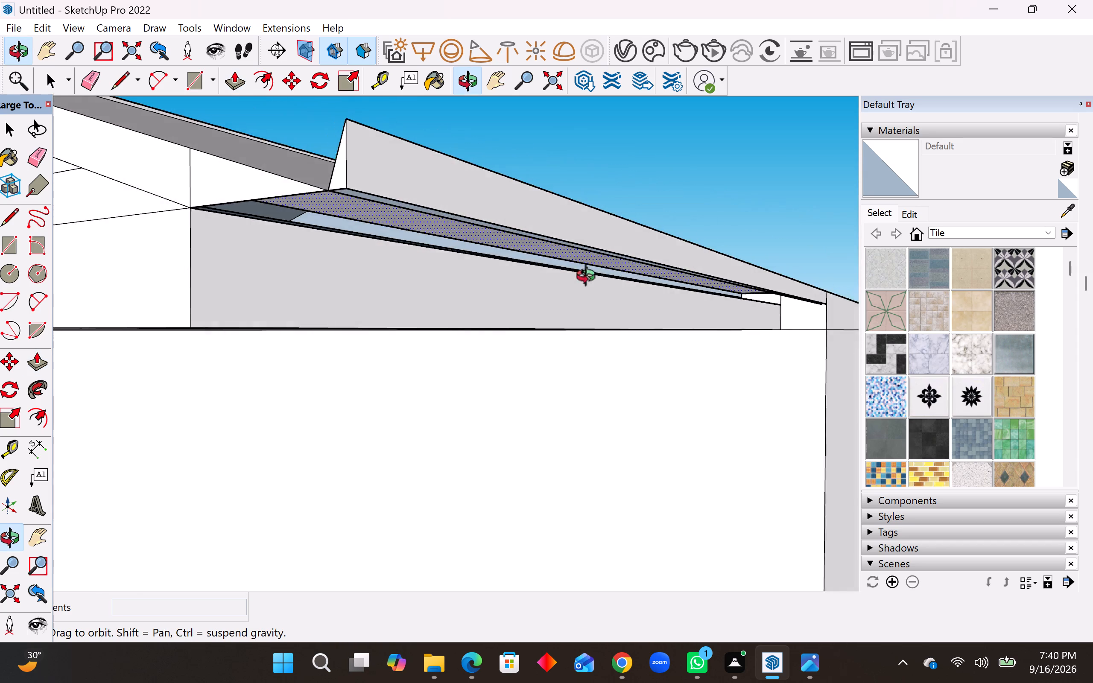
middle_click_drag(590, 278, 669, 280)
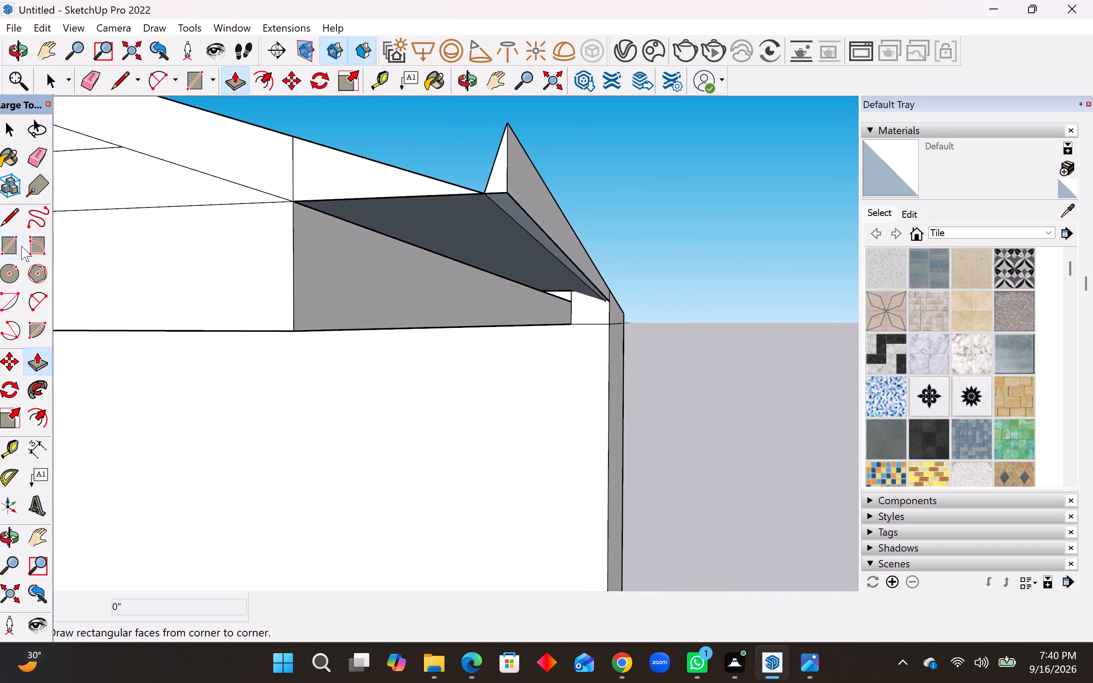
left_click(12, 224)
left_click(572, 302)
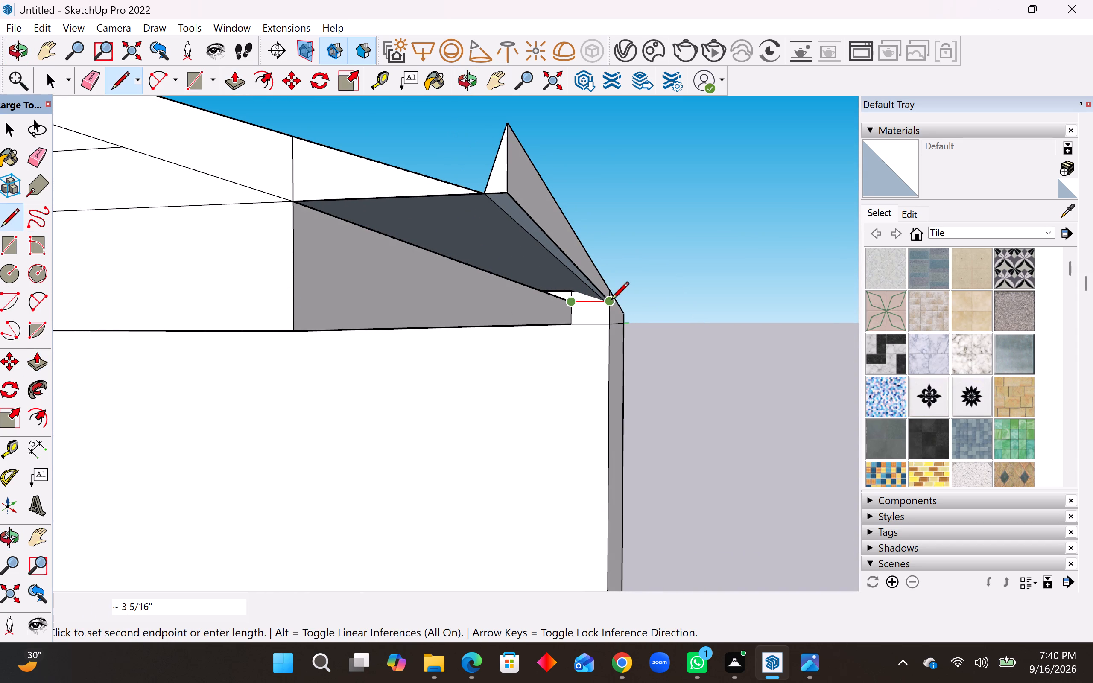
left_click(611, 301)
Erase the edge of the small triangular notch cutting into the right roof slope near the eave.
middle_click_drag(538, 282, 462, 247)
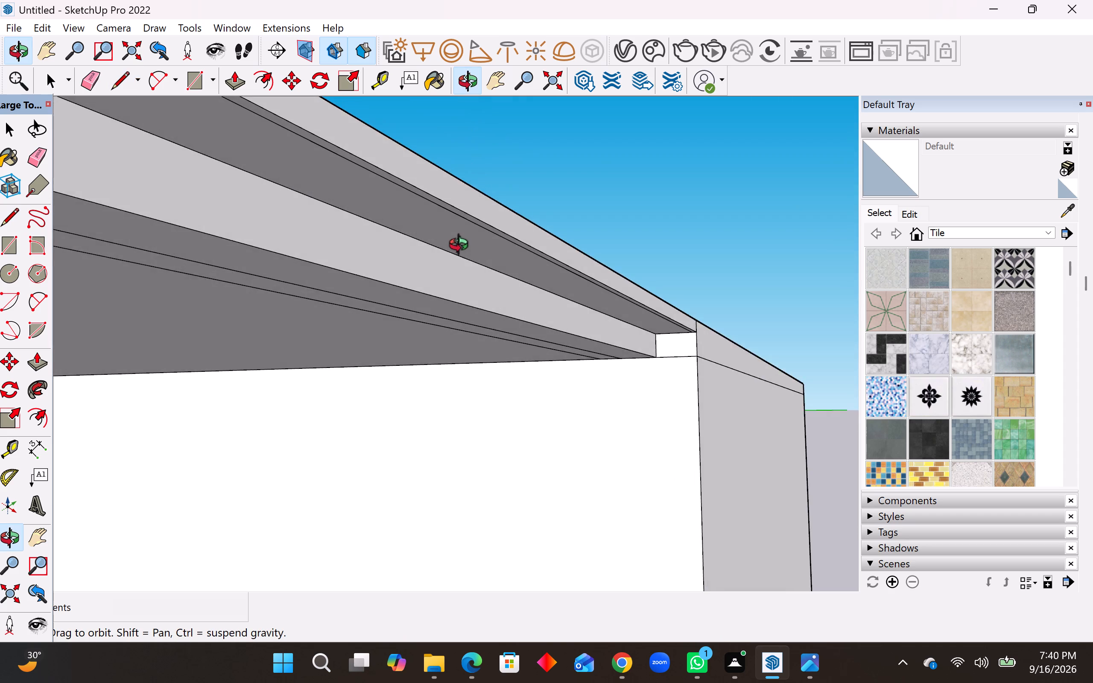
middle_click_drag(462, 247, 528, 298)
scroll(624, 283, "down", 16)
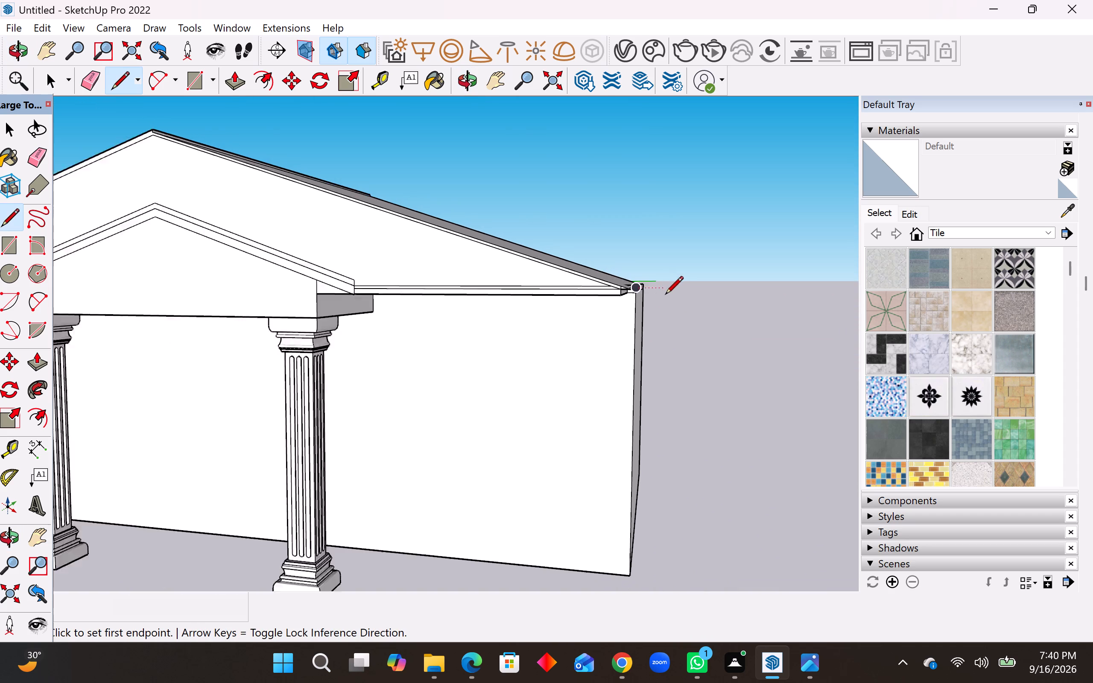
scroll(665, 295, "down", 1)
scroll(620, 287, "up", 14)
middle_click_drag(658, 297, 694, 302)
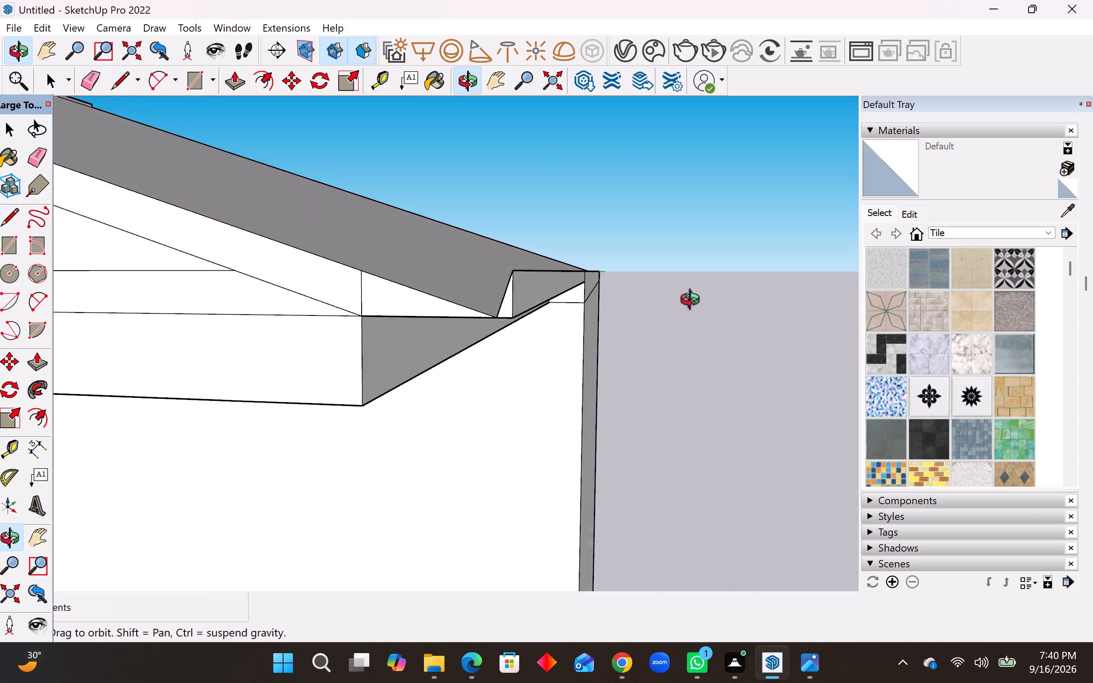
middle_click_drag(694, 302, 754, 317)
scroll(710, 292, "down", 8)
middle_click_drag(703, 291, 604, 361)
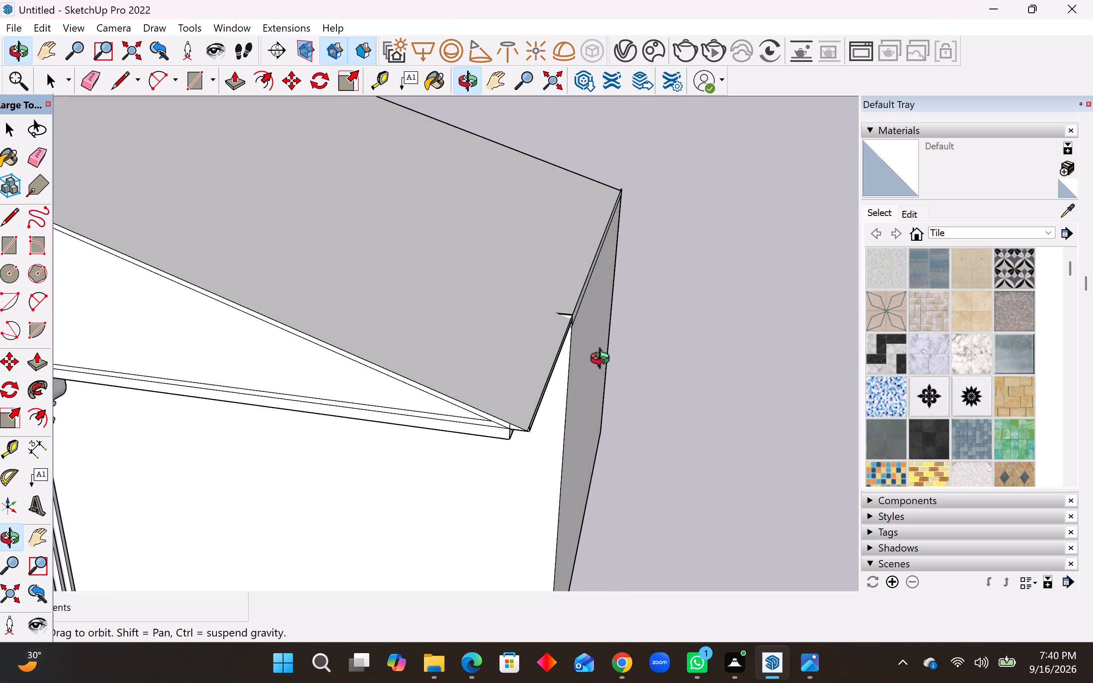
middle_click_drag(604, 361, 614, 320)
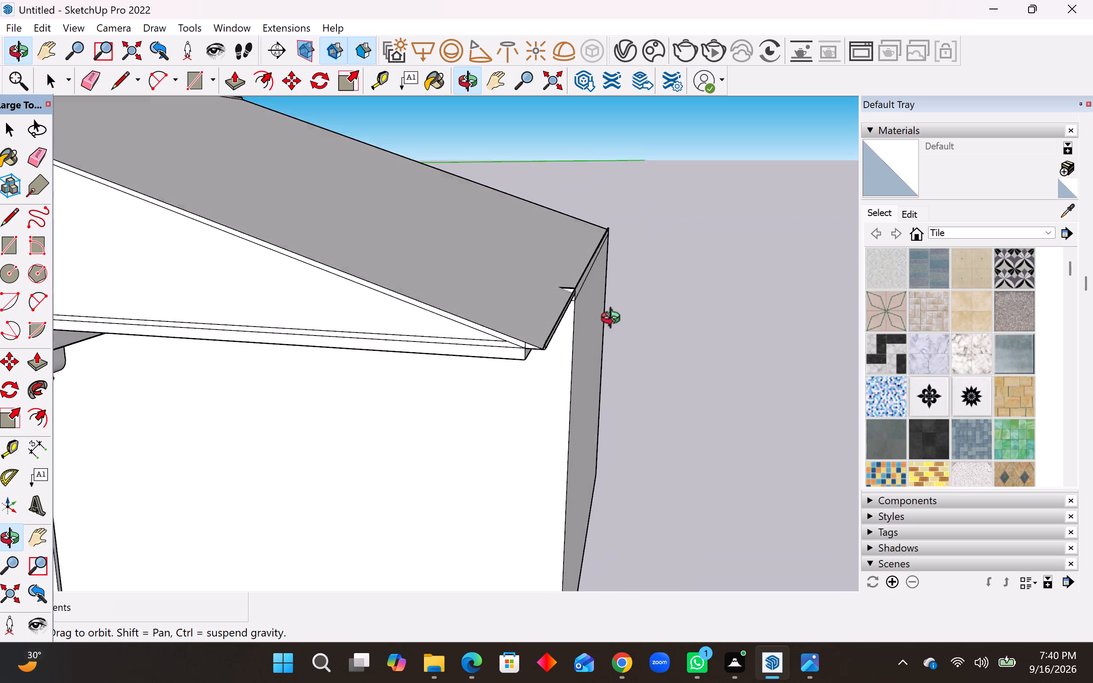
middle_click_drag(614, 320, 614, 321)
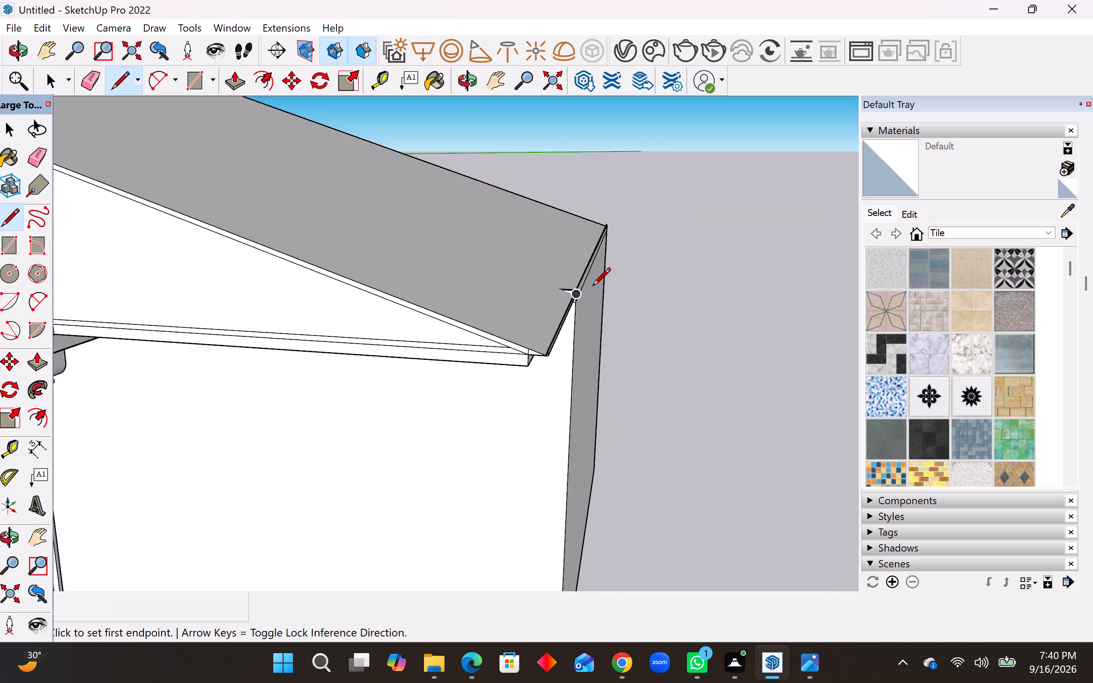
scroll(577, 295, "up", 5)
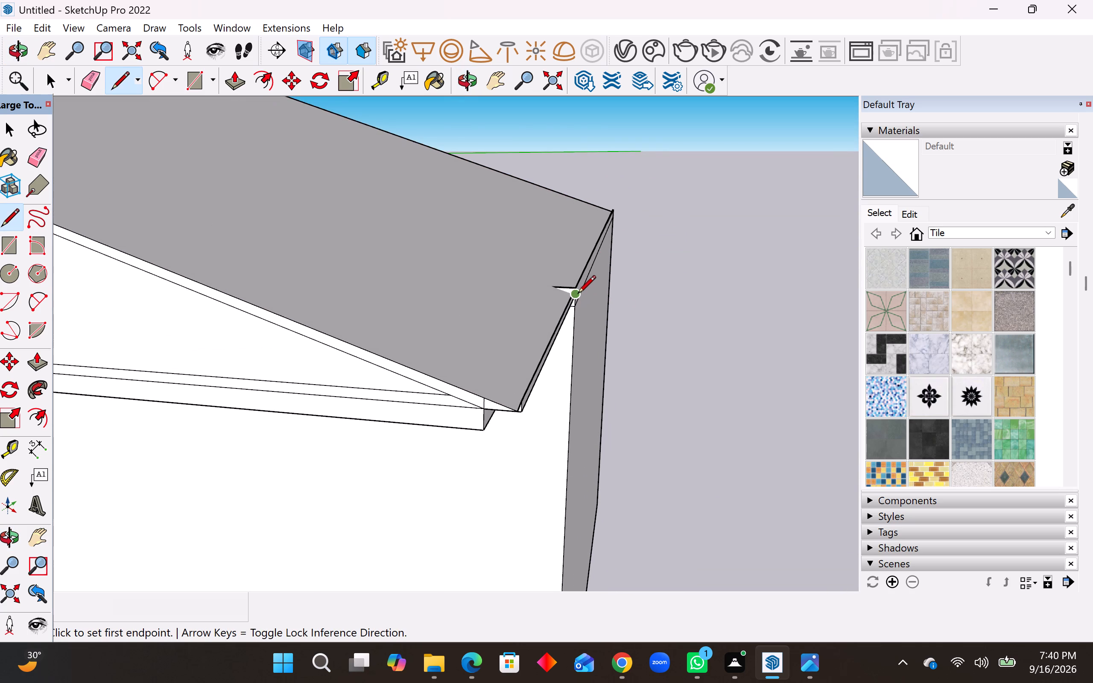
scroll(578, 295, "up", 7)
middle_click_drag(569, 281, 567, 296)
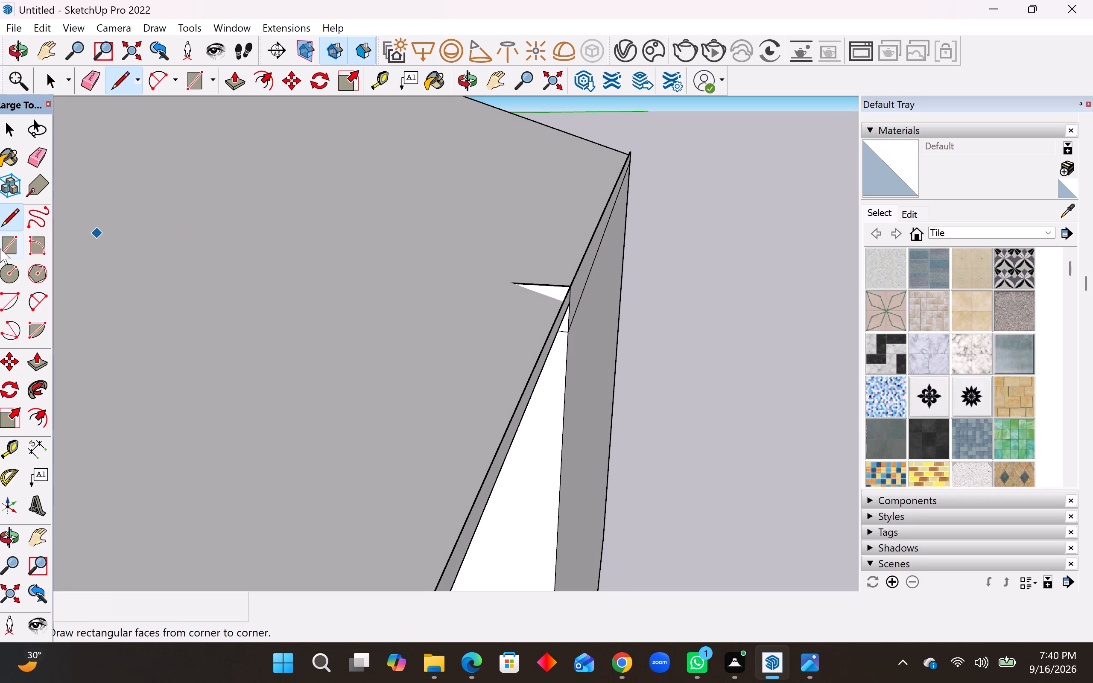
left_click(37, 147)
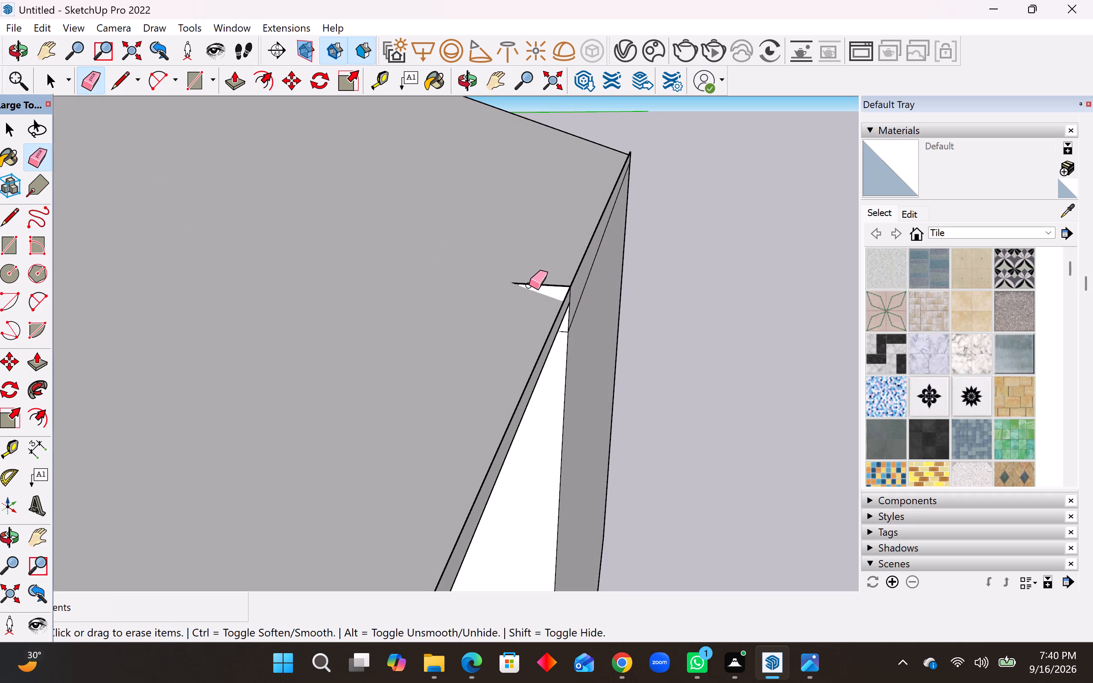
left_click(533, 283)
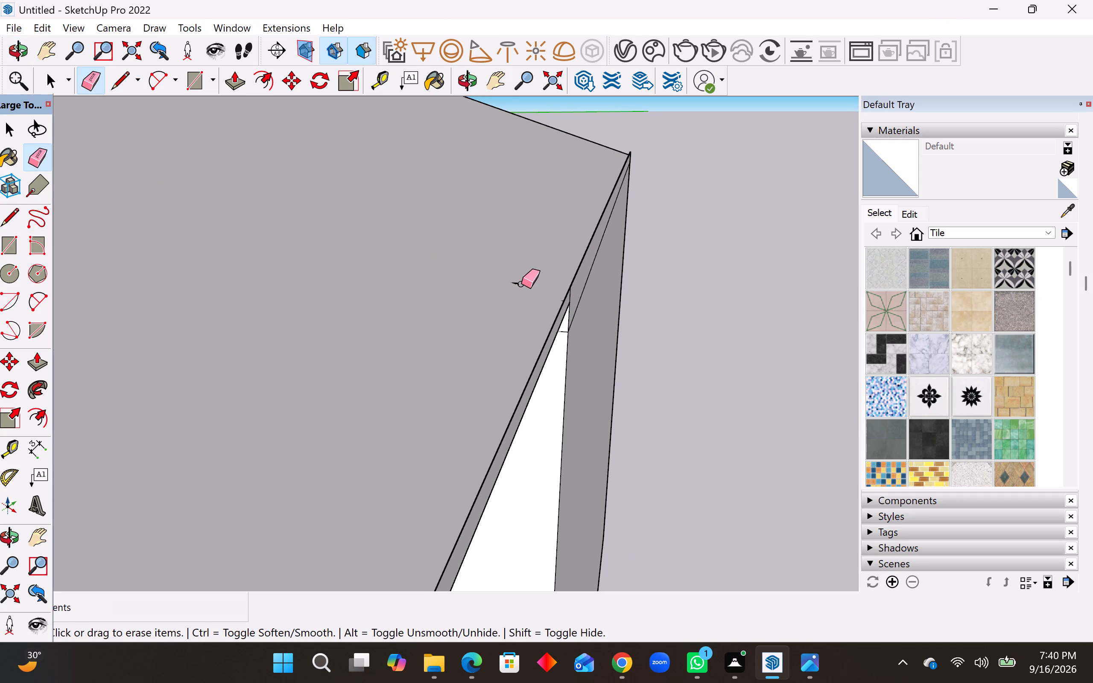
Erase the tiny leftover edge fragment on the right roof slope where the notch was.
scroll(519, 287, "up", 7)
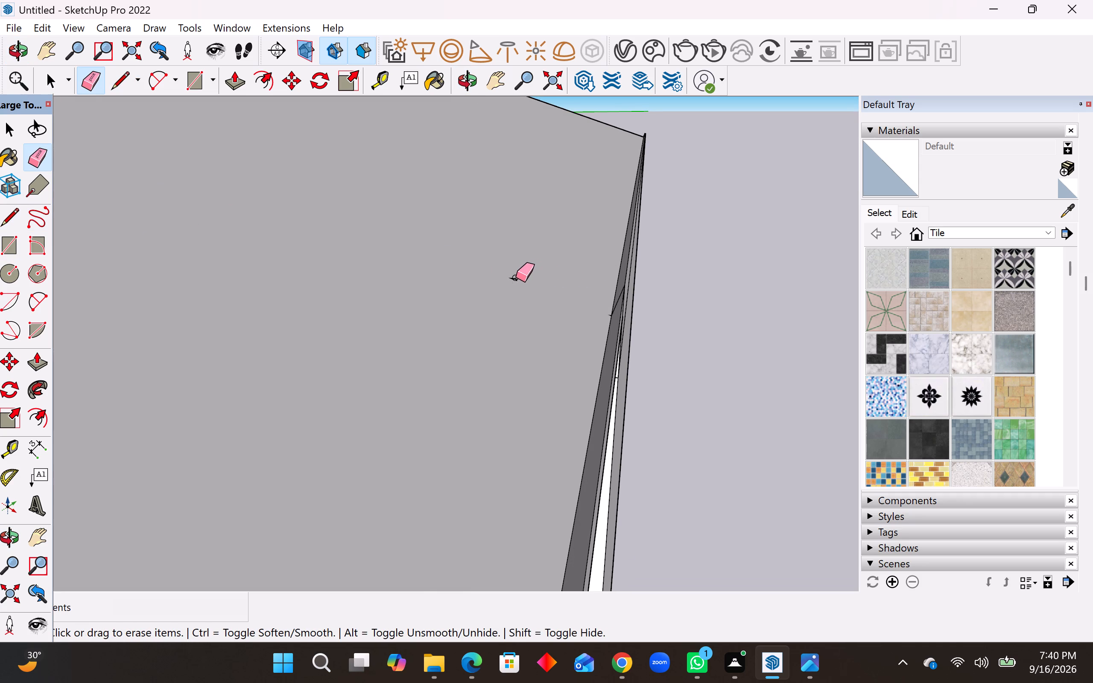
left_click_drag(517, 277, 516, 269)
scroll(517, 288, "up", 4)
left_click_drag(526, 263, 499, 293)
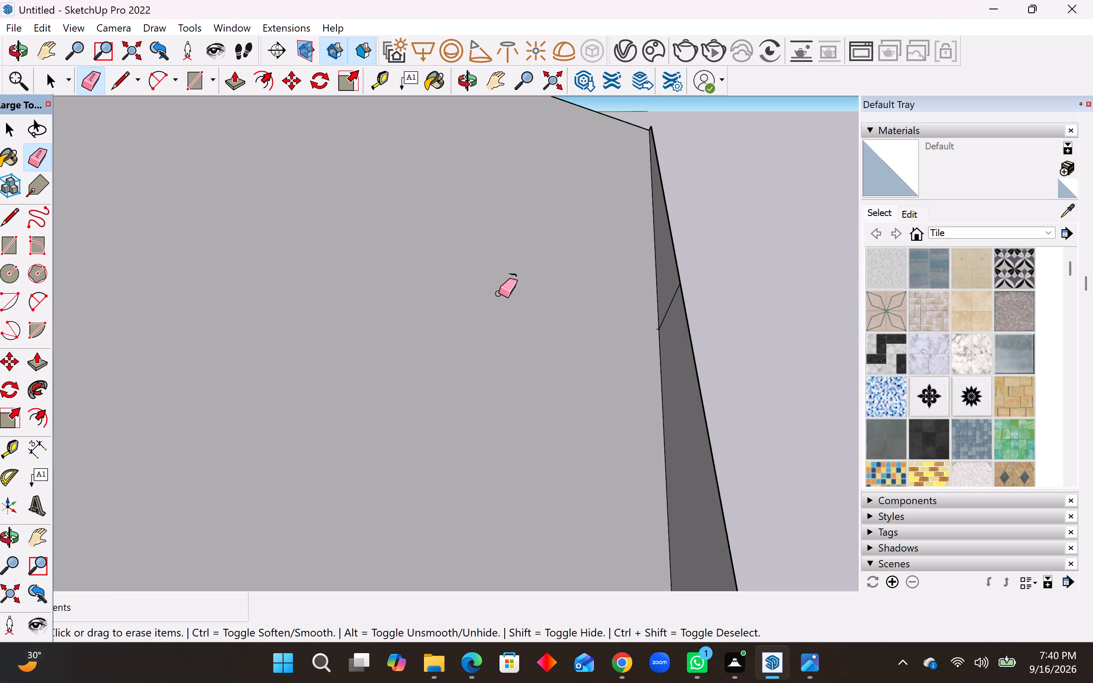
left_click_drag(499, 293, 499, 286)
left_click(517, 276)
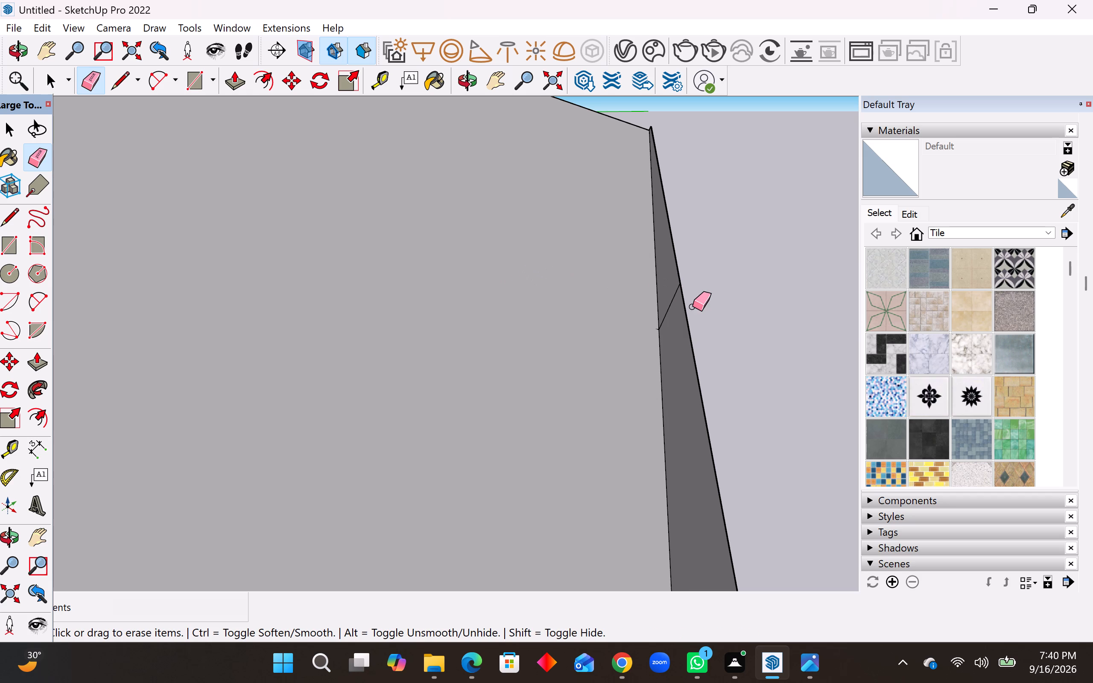
Examine the right roof edge and eave end from close up and from the front of the house.
middle_click_drag(693, 306, 684, 270)
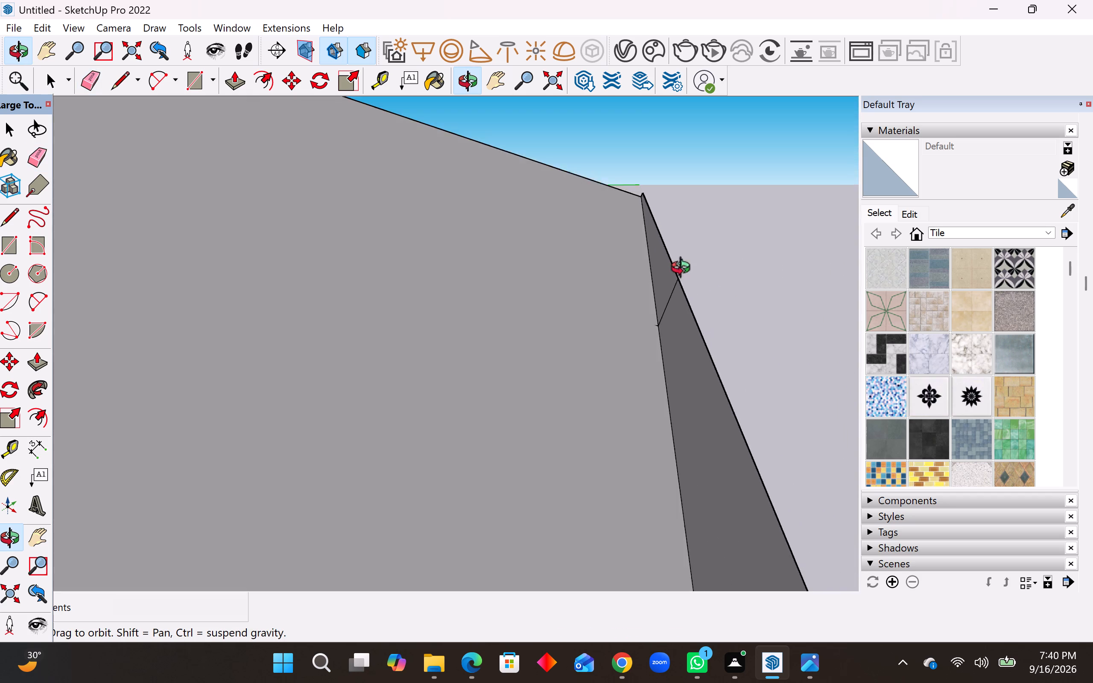
middle_click_drag(684, 270, 658, 247)
scroll(761, 318, "down", 15)
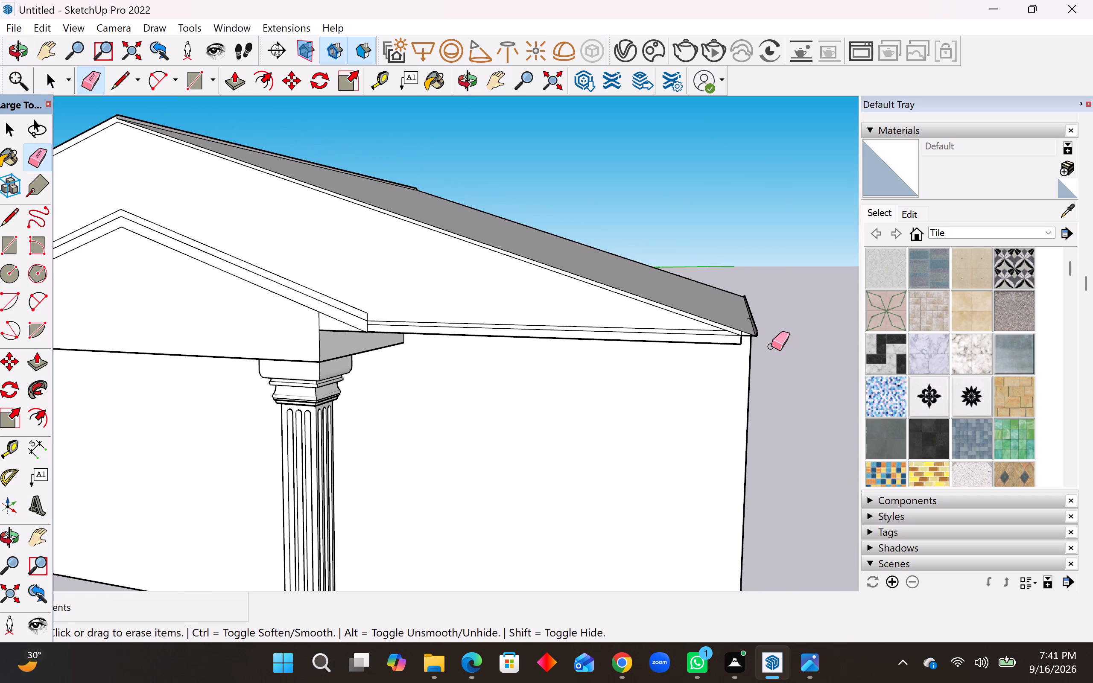
scroll(771, 346, "down", 10)
middle_click_drag(735, 303, 797, 284)
scroll(777, 308, "up", 2)
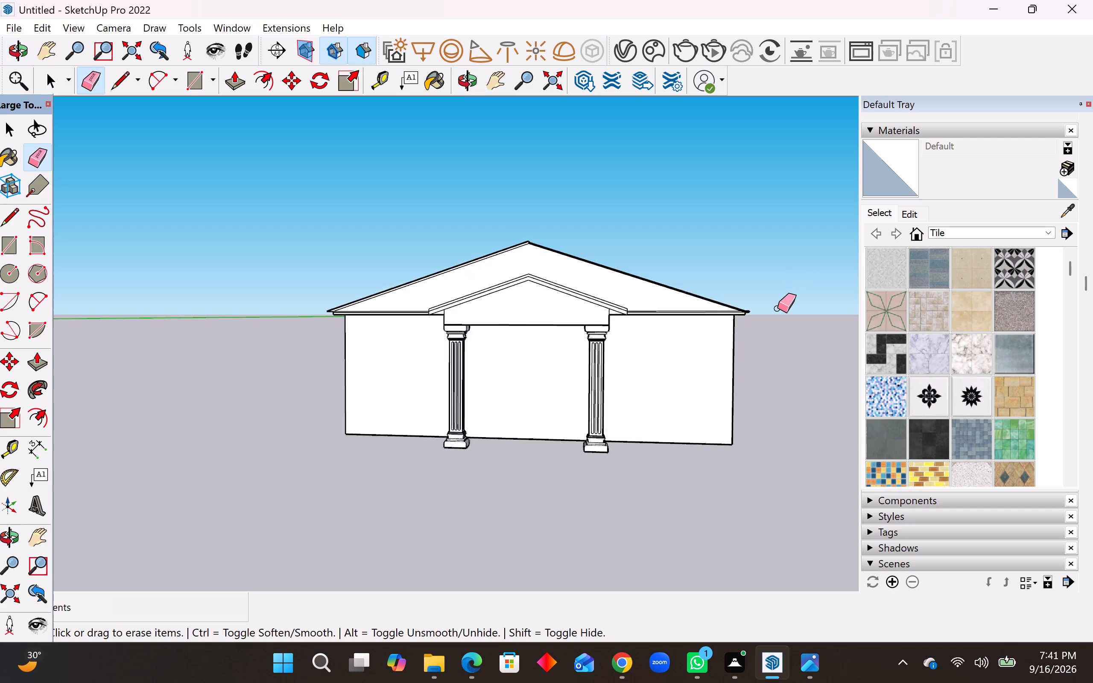
scroll(777, 308, "up", 16)
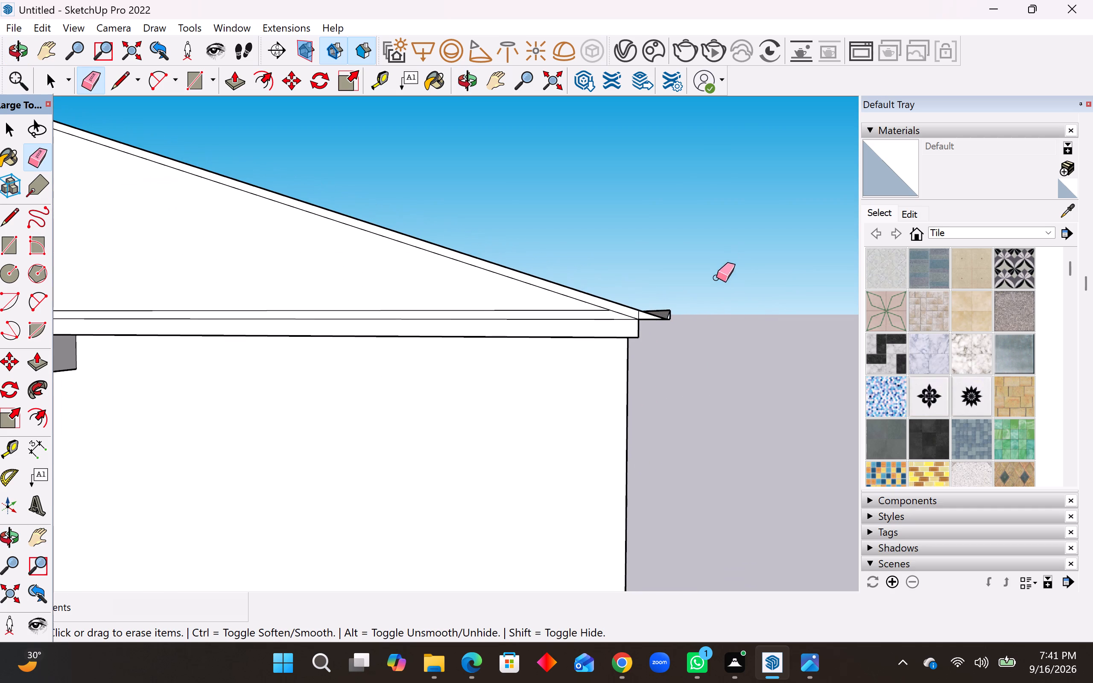
middle_click_drag(689, 316, 728, 387)
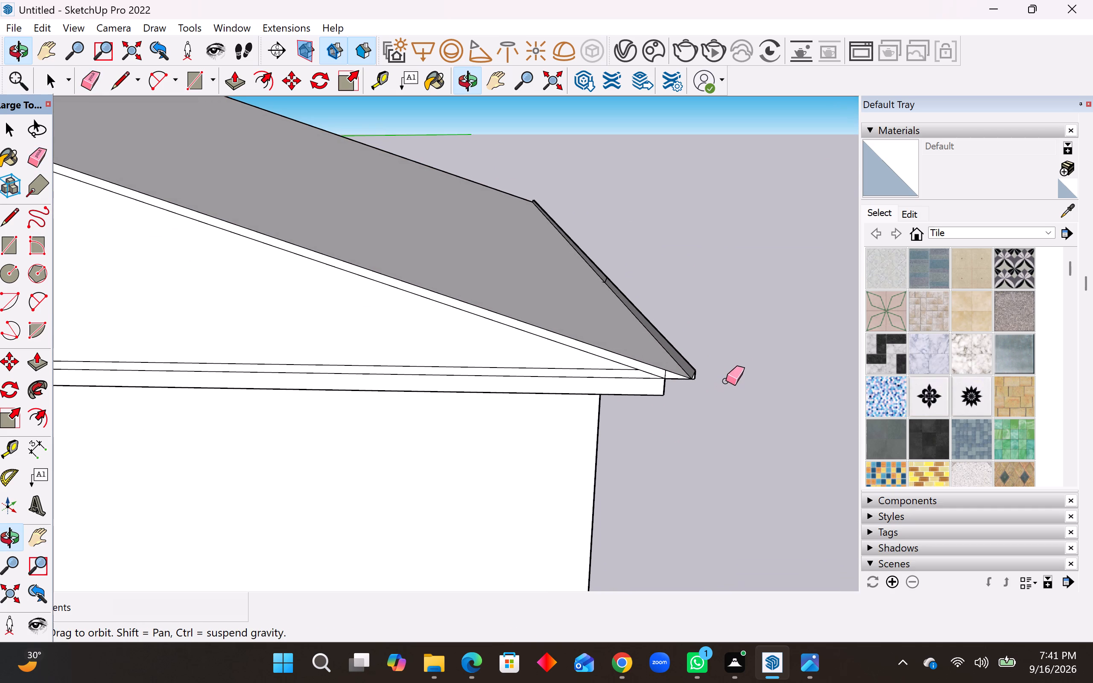
Undo the erased notch edges, the short connecting line and the Push/Pull under the right roof edge.
key("ctrl+z")
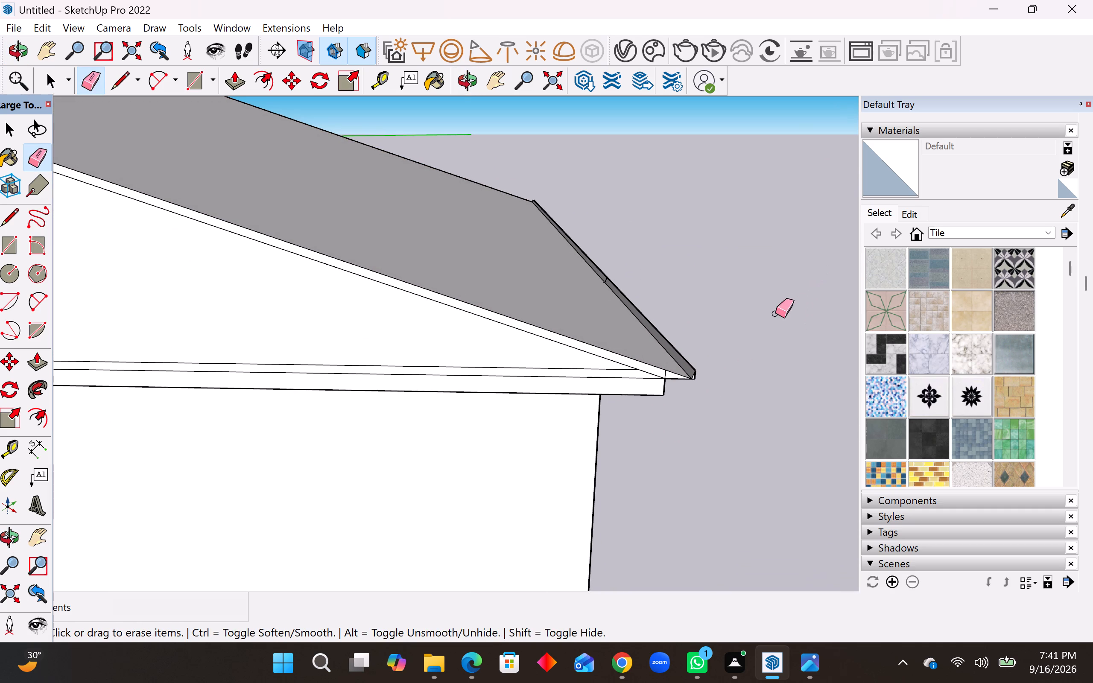
key("space")
left_click(790, 295)
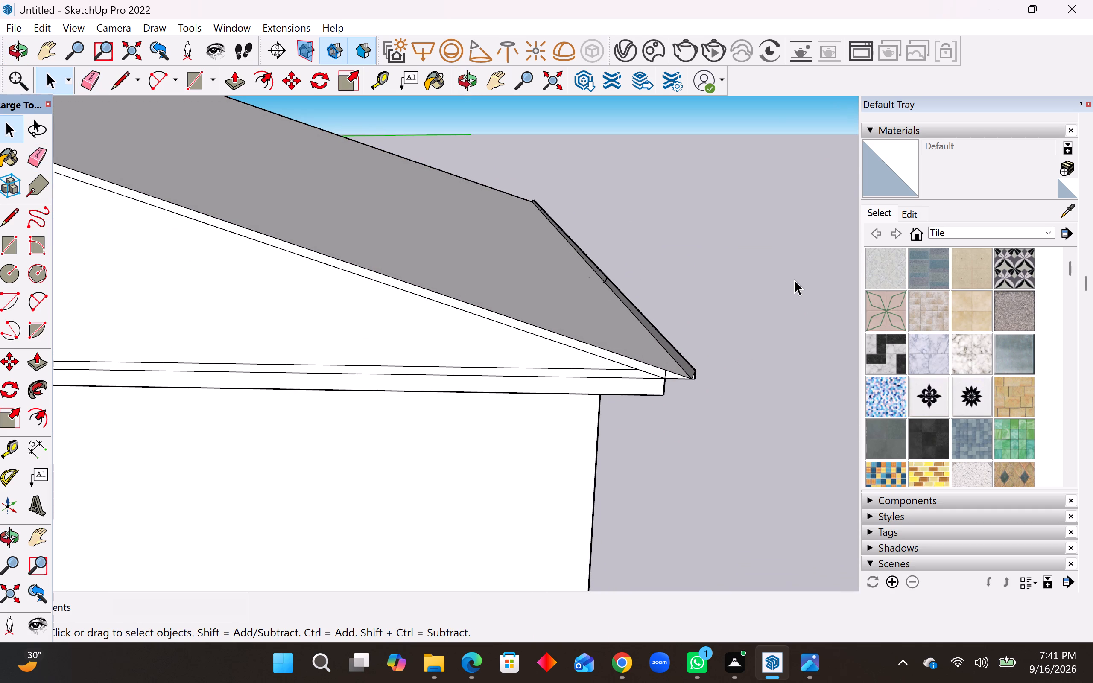
key("ctrl+z")
key("ctrl+z")
key("ctrl+z")
key("ctrl+z")
key("ctrl+z")
key("ctrl+z")
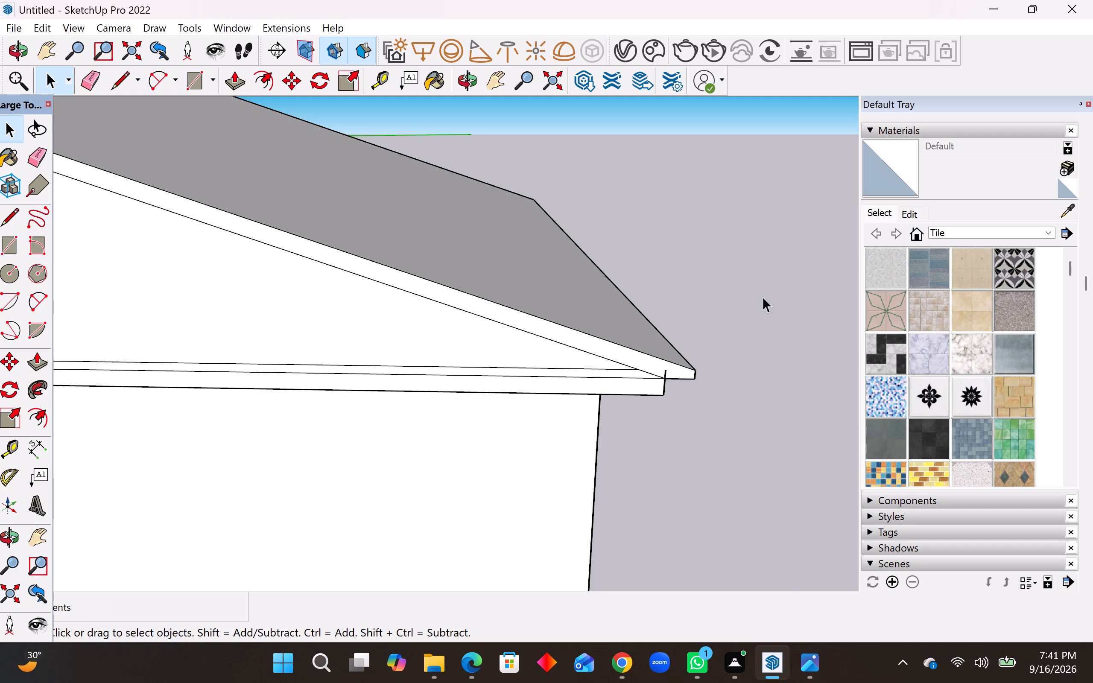
Erase the short vertical edge stub at the right end of the front eave, where the fascia meets the sloping roof edge.
middle_click_drag(758, 298, 723, 235)
scroll(739, 250, "down", 2)
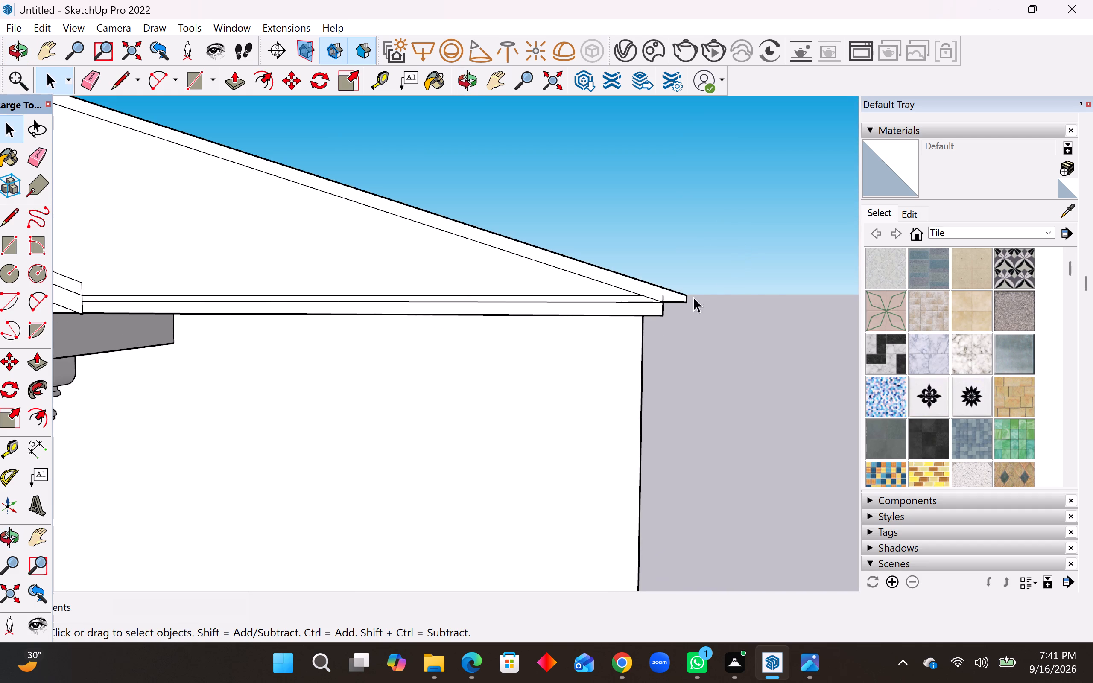
middle_click_drag(747, 284, 650, 336)
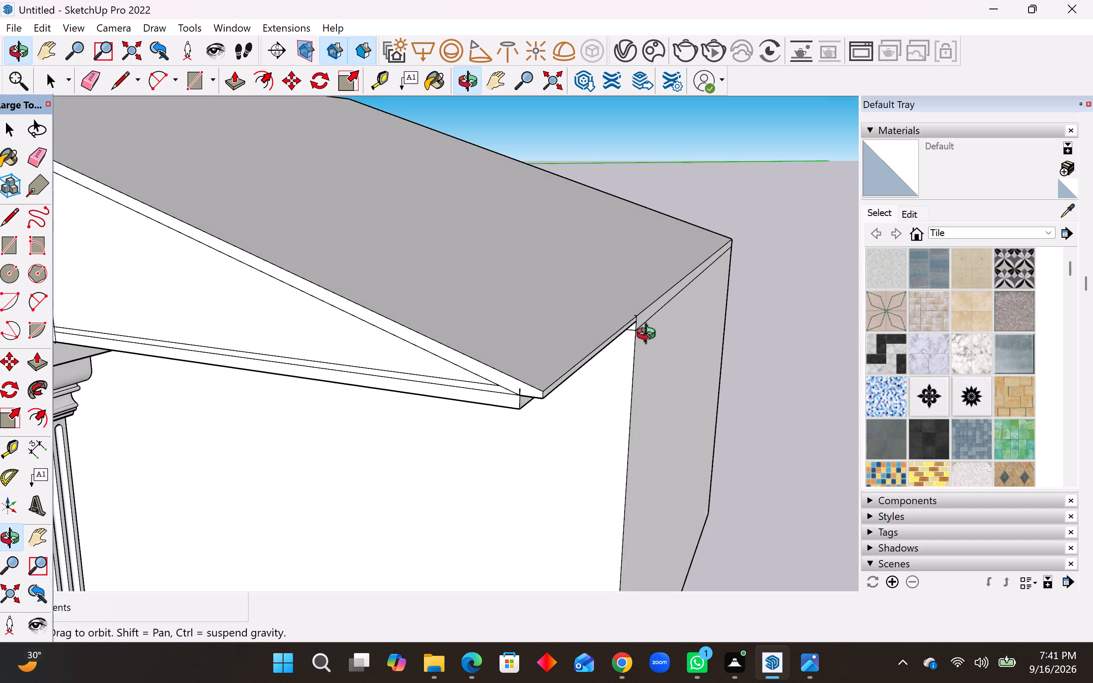
middle_click_drag(650, 336, 646, 317)
scroll(646, 299, "up", 10)
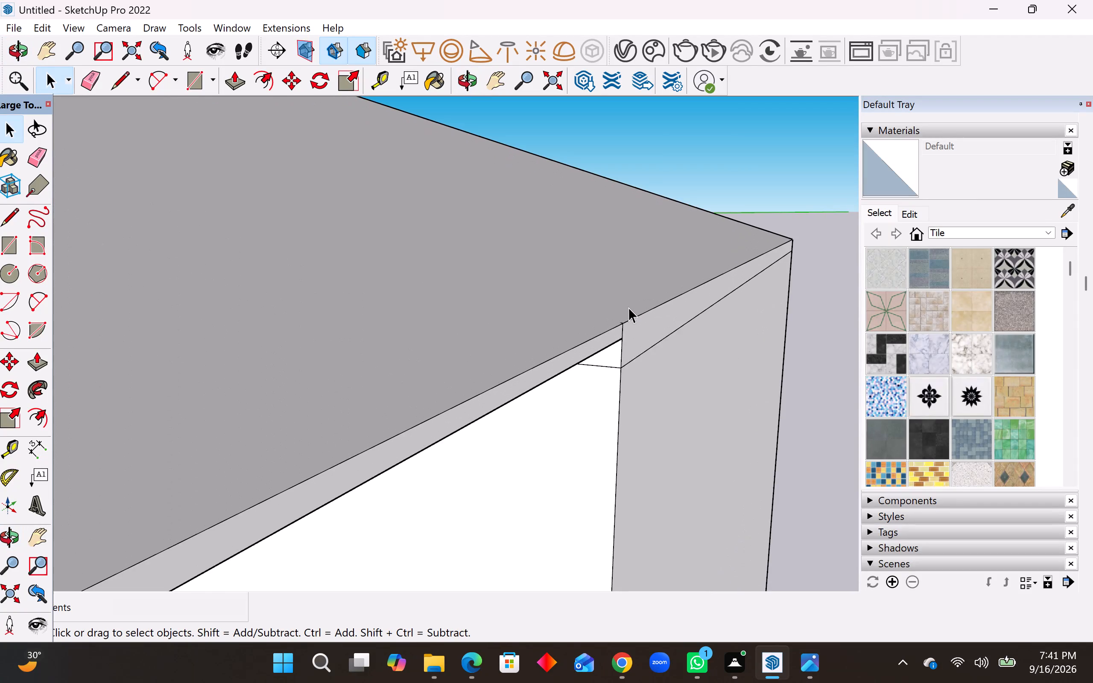
scroll(628, 307, "up", 1)
scroll(660, 295, "down", 13)
middle_click_drag(665, 315, 732, 305)
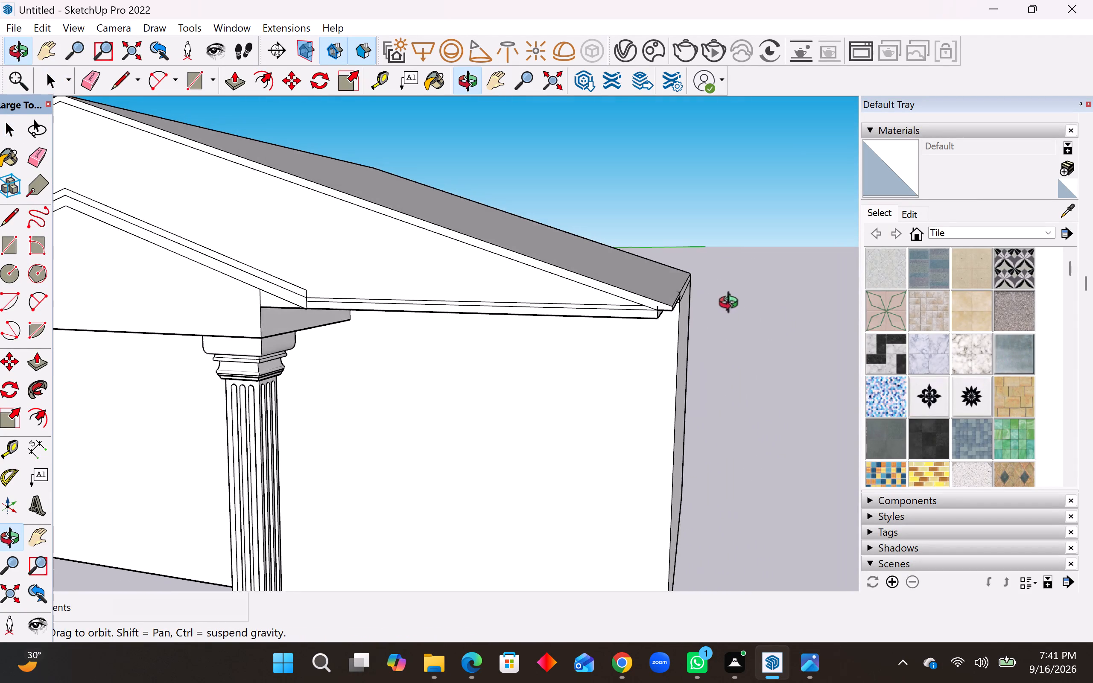
middle_click_drag(732, 305, 746, 306)
left_click(29, 151)
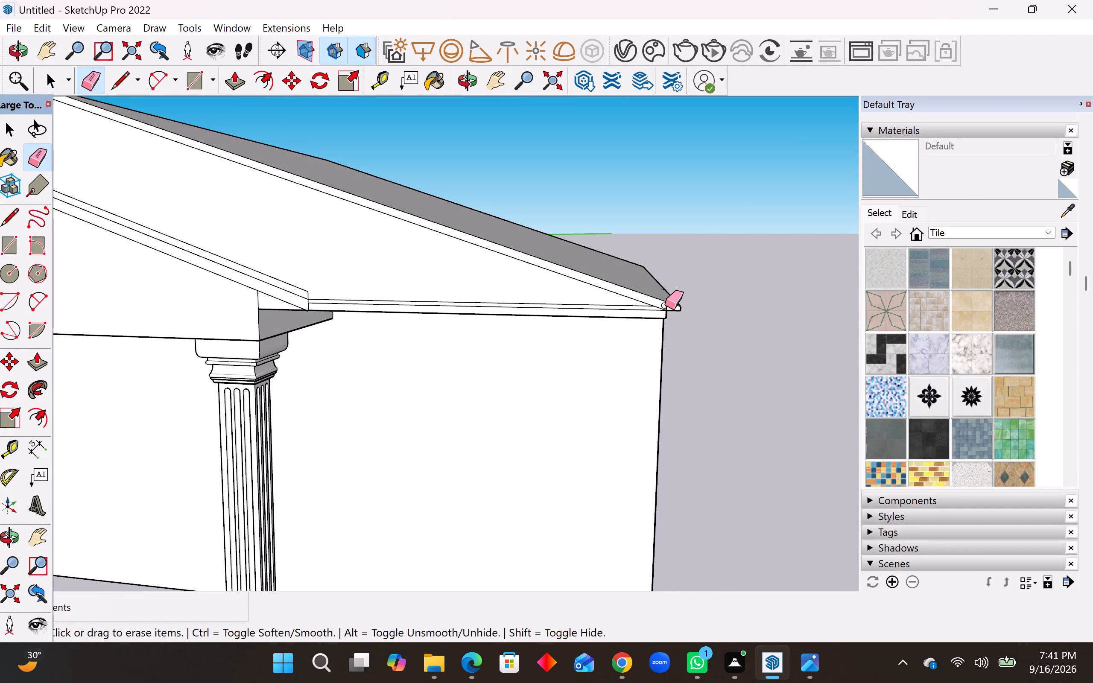
scroll(665, 305, "up", 8)
left_click(668, 308)
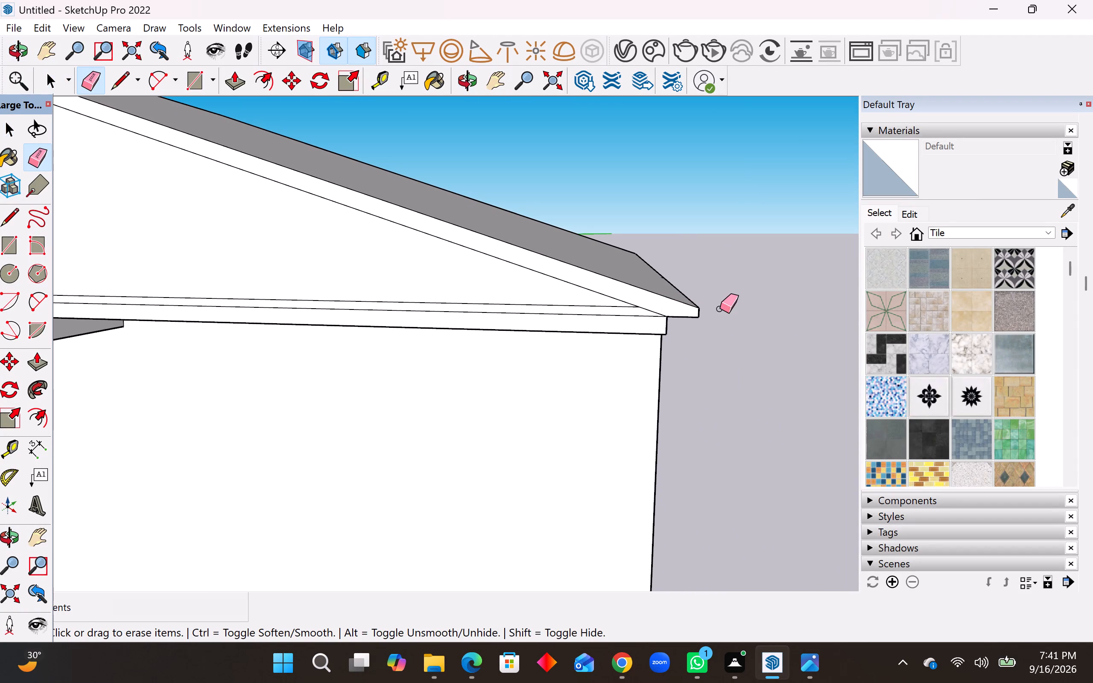
Examine the eave undersides, the right eave end and the whole front of the house from below and from both sides.
scroll(722, 306, "down", 10)
middle_click_drag(734, 298, 583, 211)
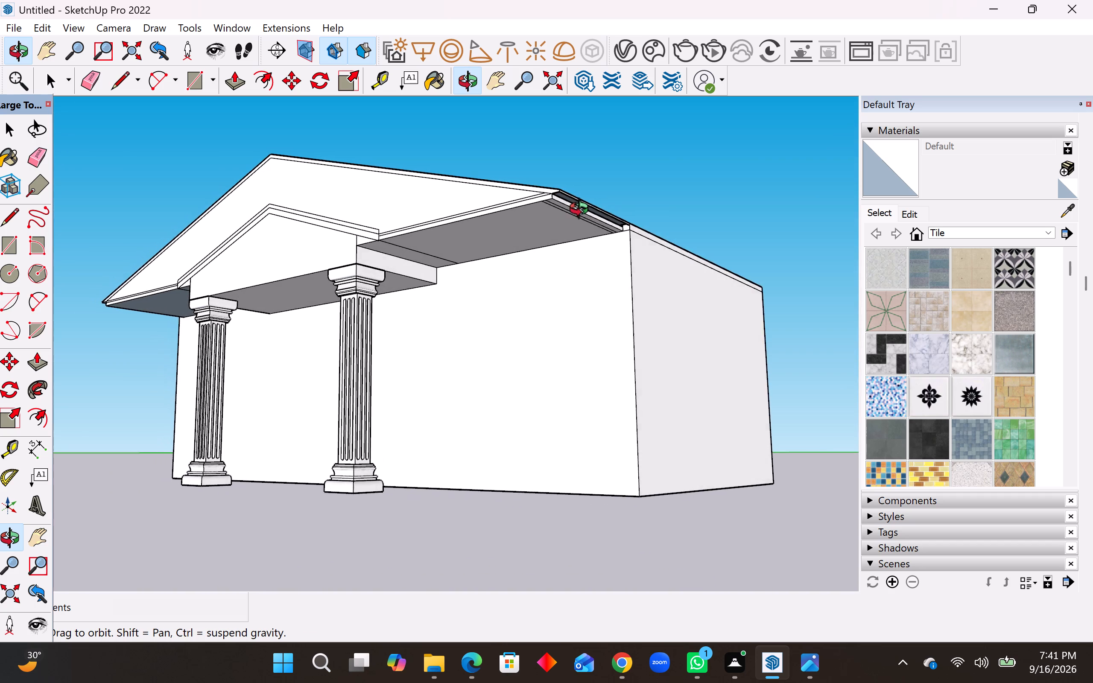
middle_click_drag(583, 211, 838, 149)
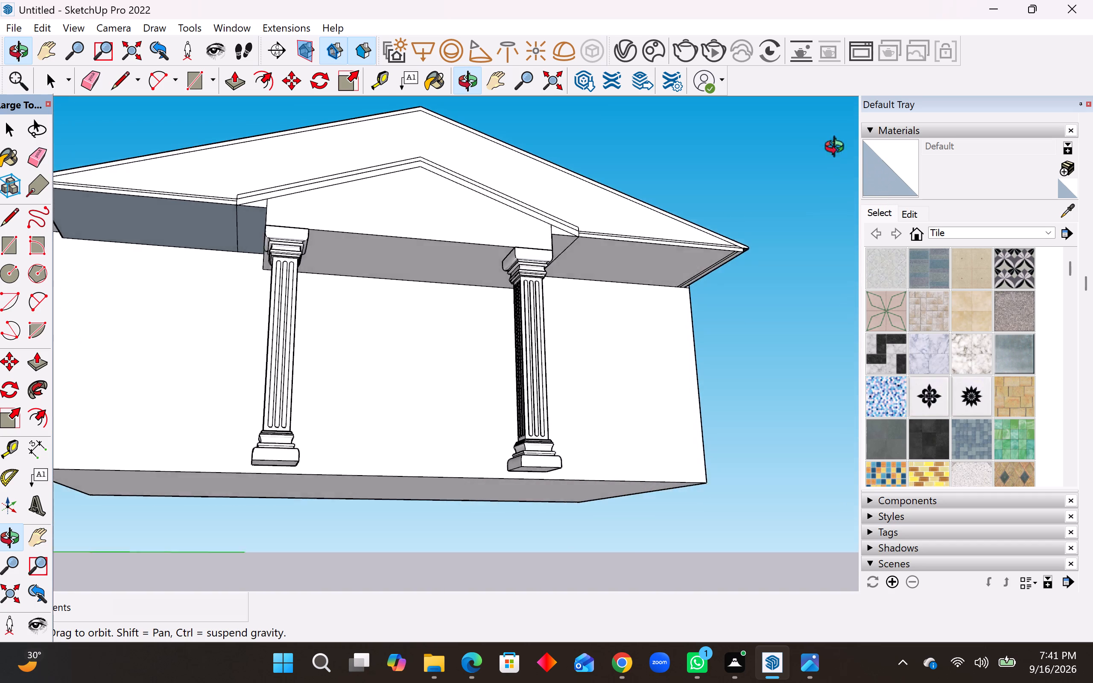
middle_click_drag(838, 149, 970, 148)
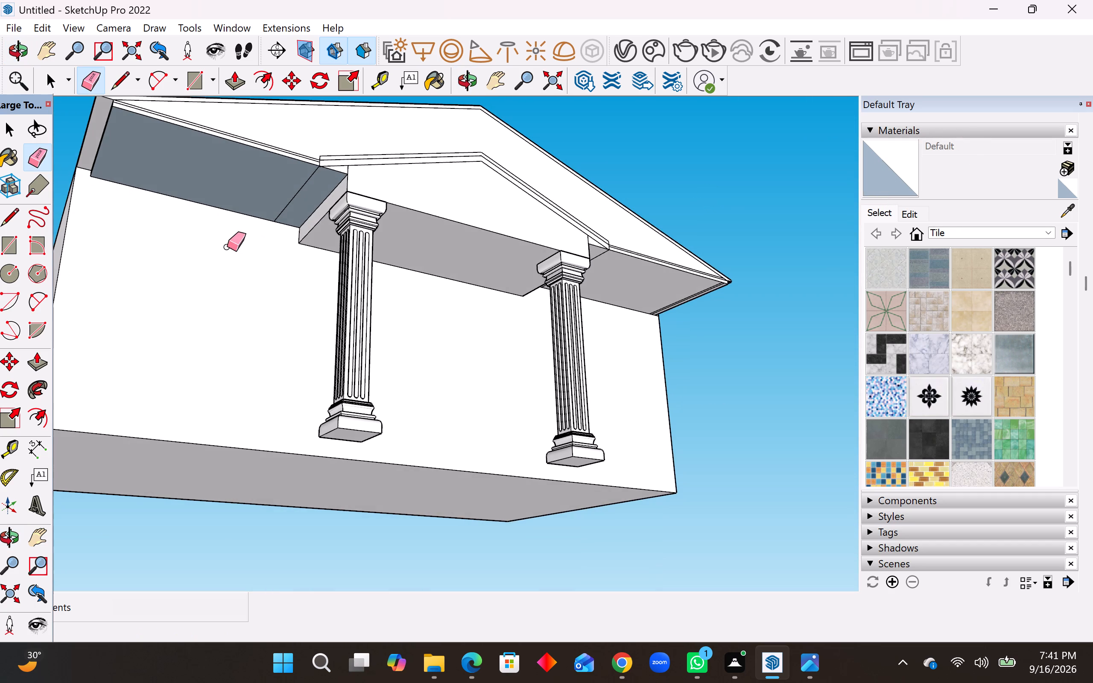
middle_click_drag(226, 239, 283, 301)
scroll(283, 301, "down", 1)
middle_click_drag(283, 290, 66, 252)
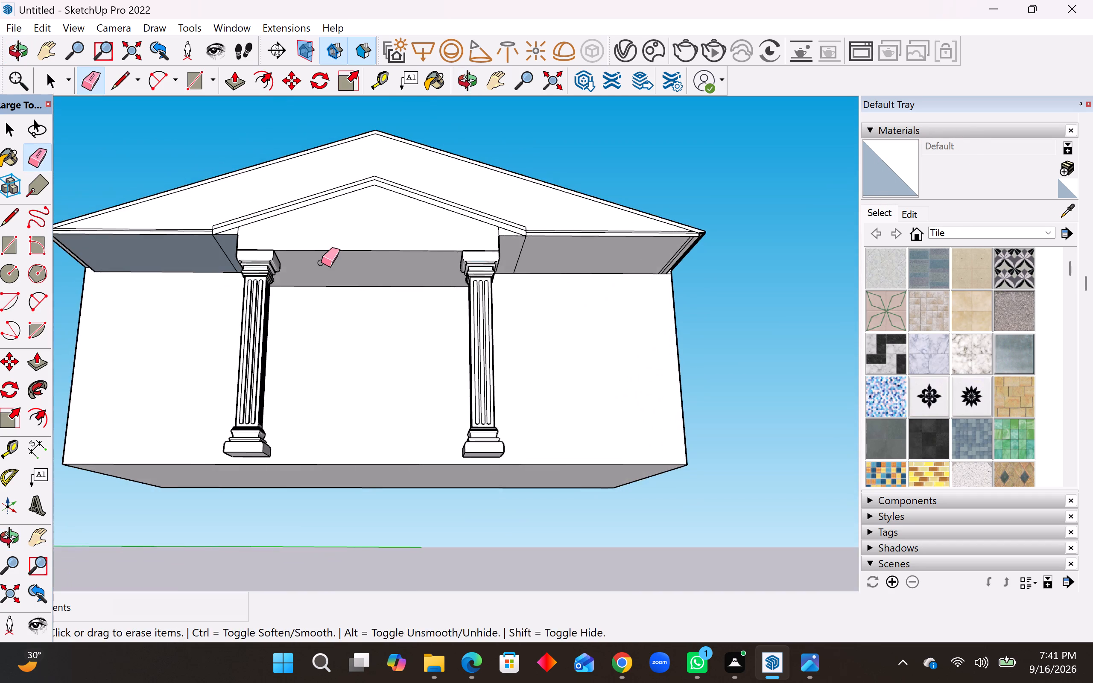
middle_click_drag(450, 252, 312, 232)
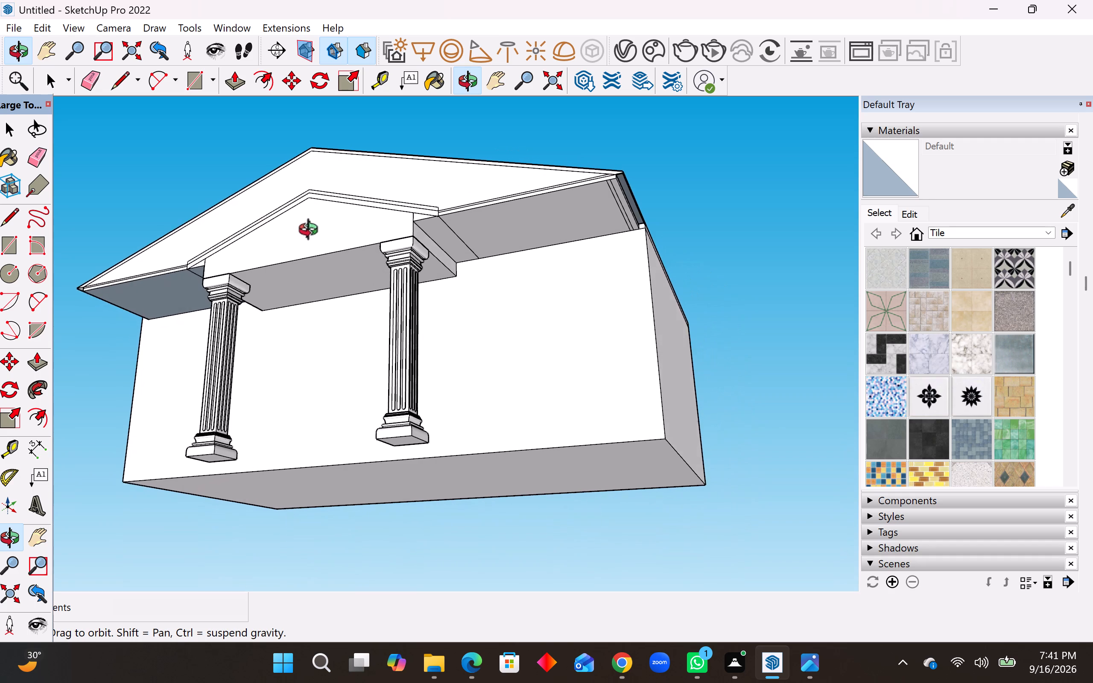
middle_click_drag(312, 232, 384, 273)
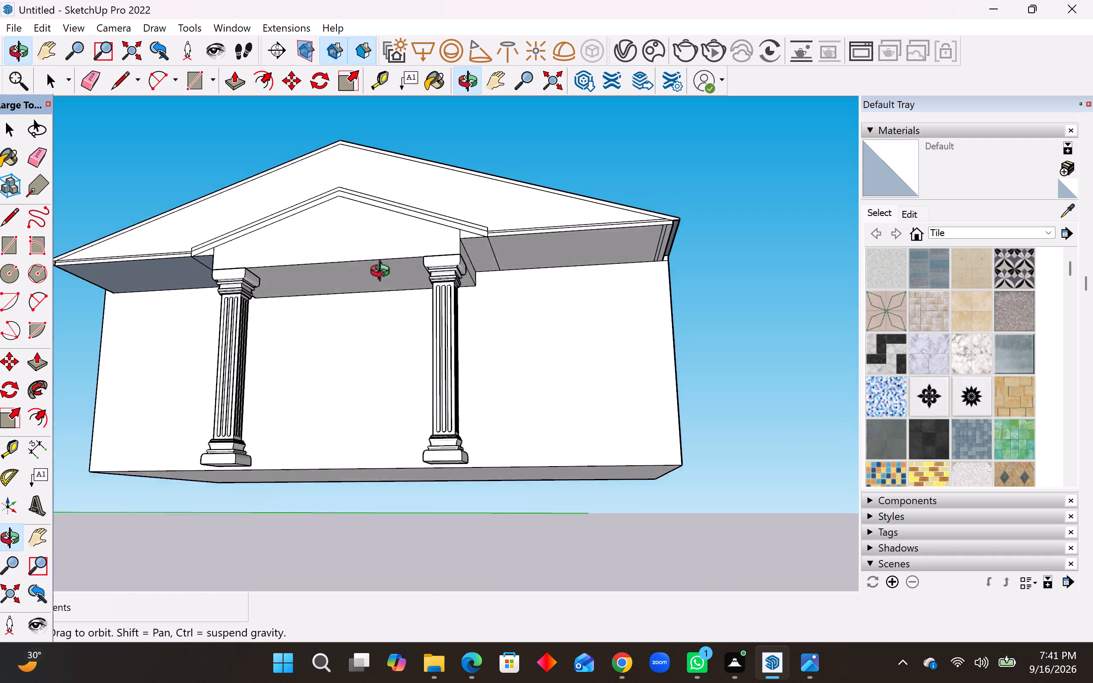
middle_click_drag(384, 273, 383, 307)
scroll(640, 280, "up", 4)
scroll(693, 252, "up", 3)
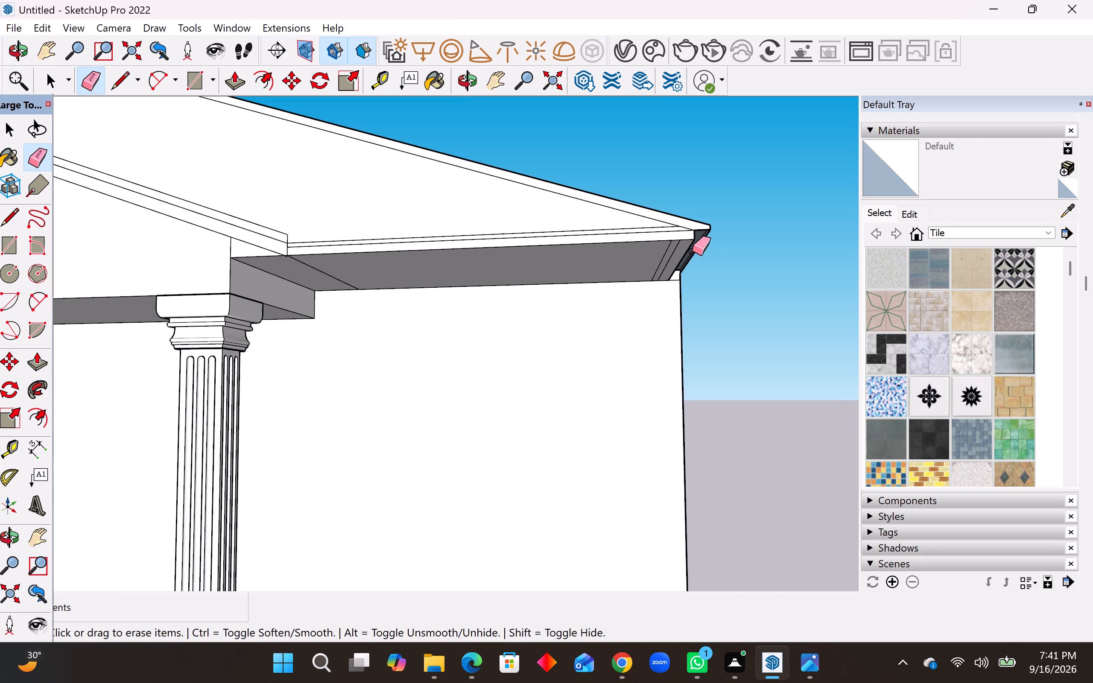
middle_click_drag(694, 248, 698, 261)
scroll(684, 273, "down", 2)
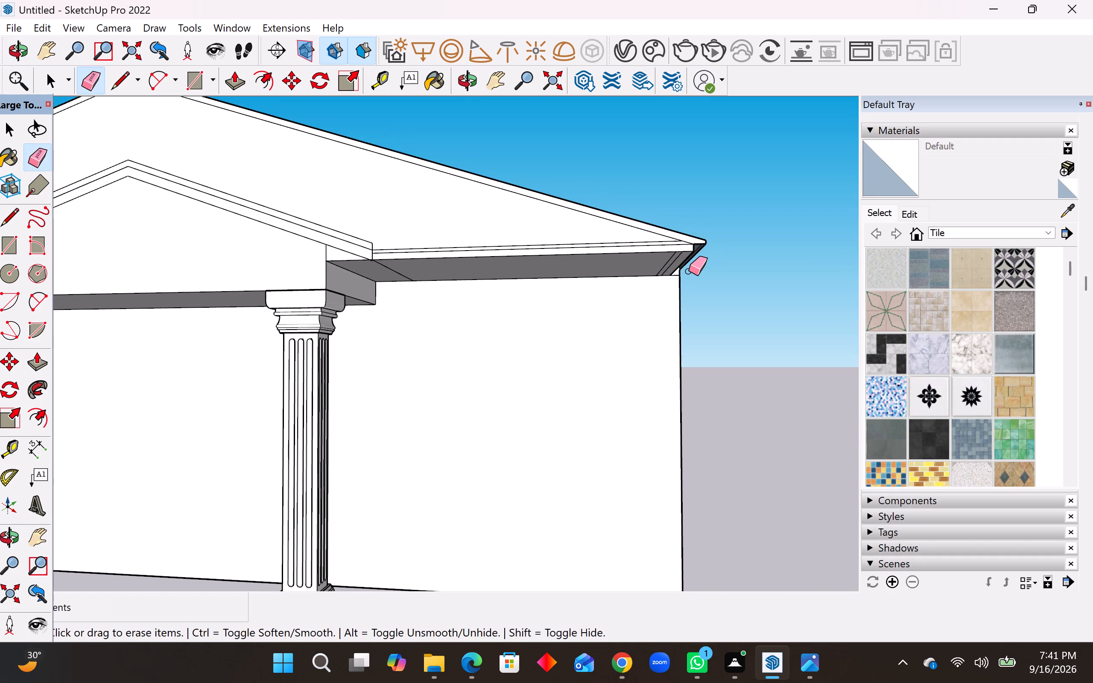
middle_click_drag(695, 268, 611, 271)
scroll(652, 279, "down", 5)
scroll(656, 281, "up", 1)
scroll(656, 281, "down", 4)
middle_click_drag(647, 287, 718, 304)
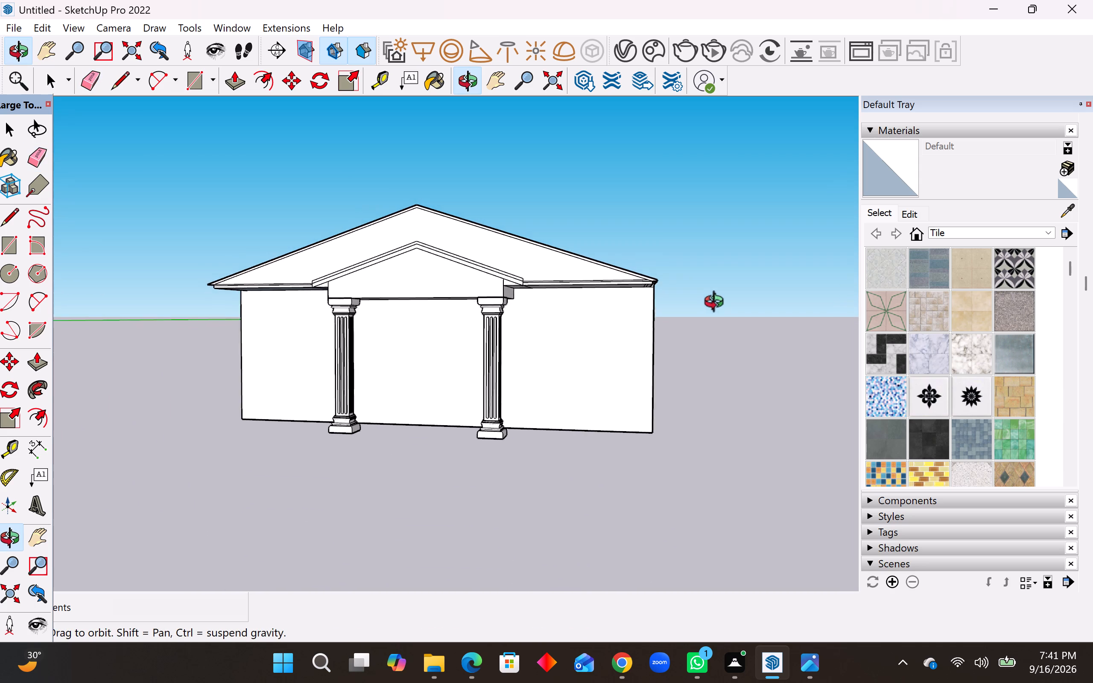
middle_click_drag(718, 304, 805, 302)
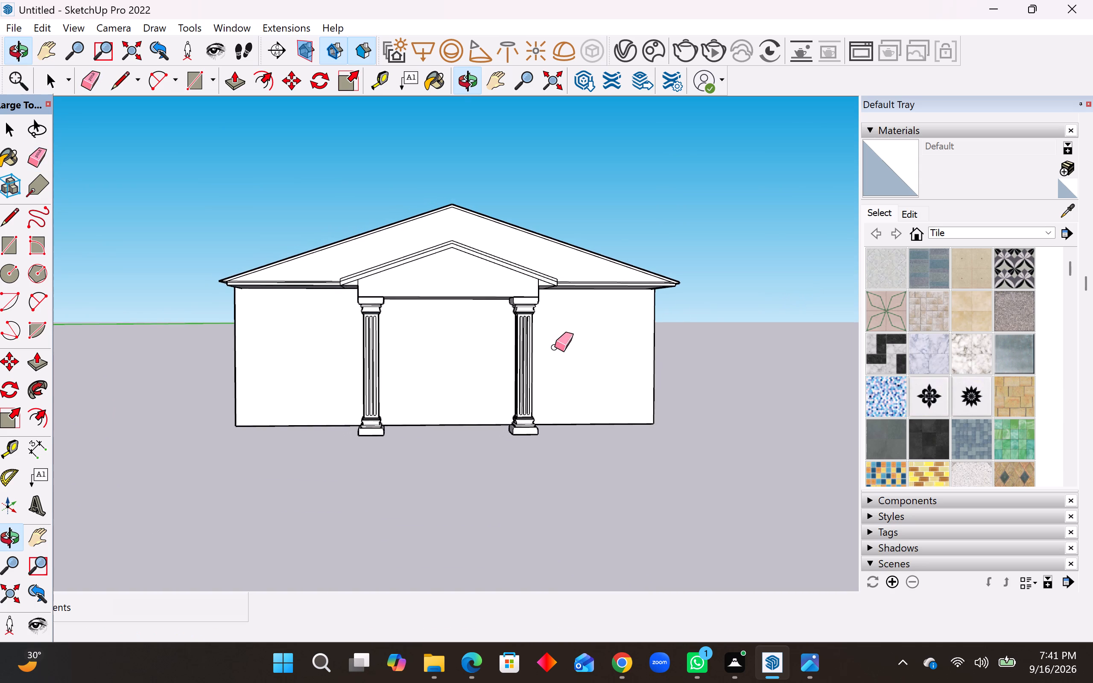
Draw lines outward from one bottom front wall corner, along the front past the pillars and back to the other corner, forming a porch floor face.
middle_click_drag(555, 347, 815, 299)
middle_click_drag(634, 312, 801, 276)
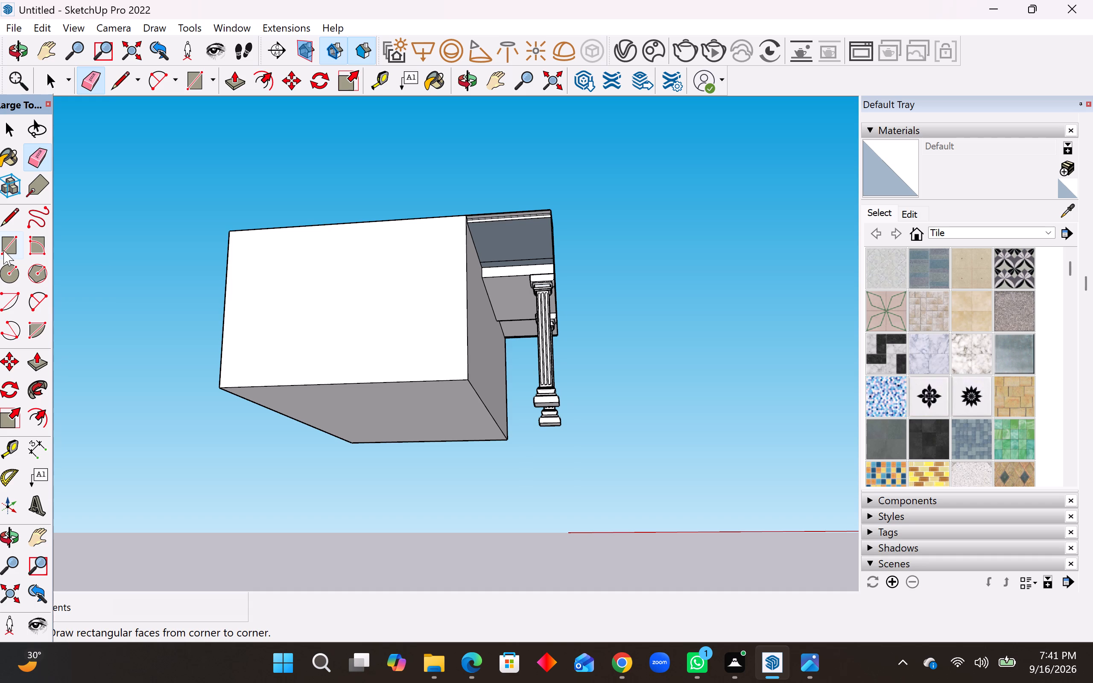
left_click(3, 250)
left_click(15, 207)
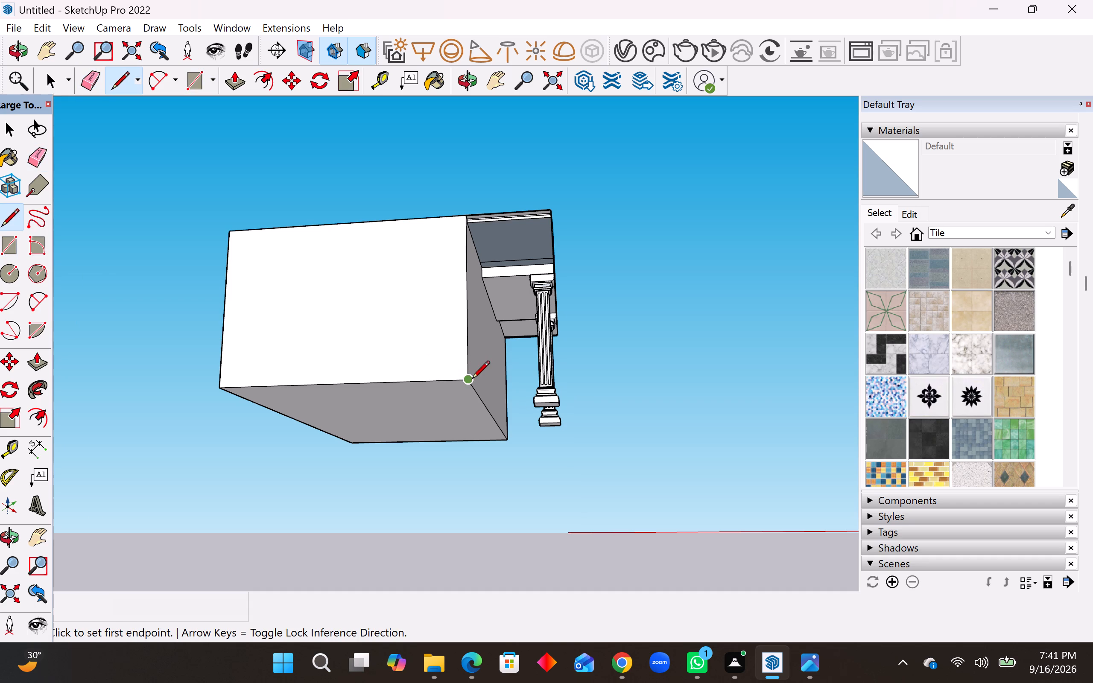
left_click(472, 380)
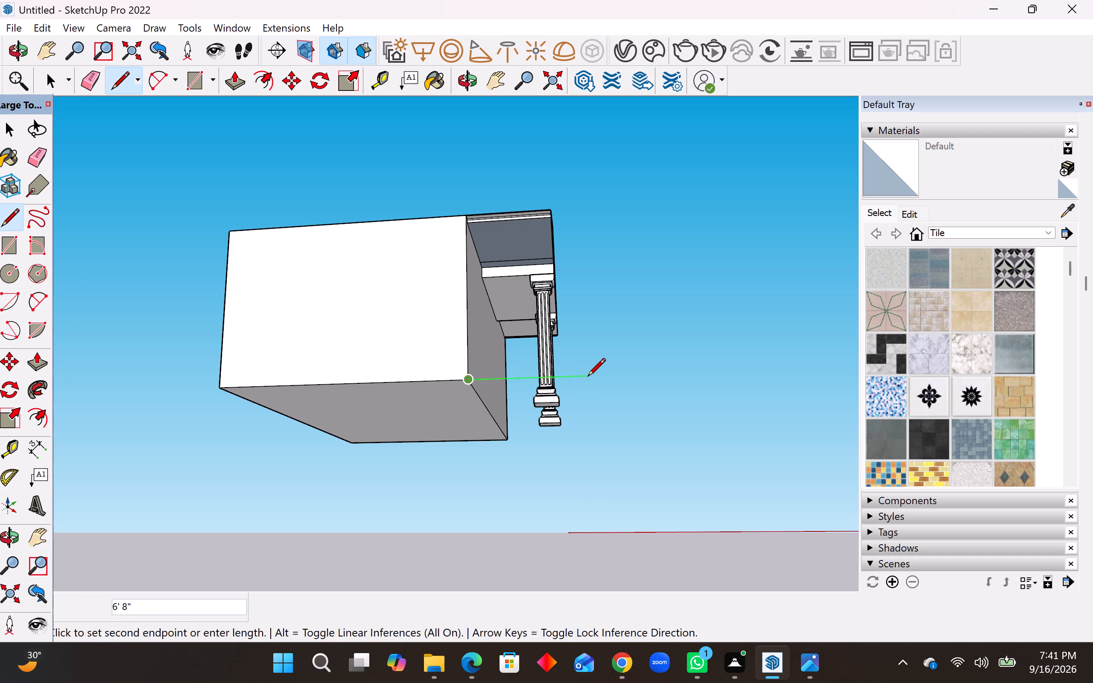
left_click(598, 377)
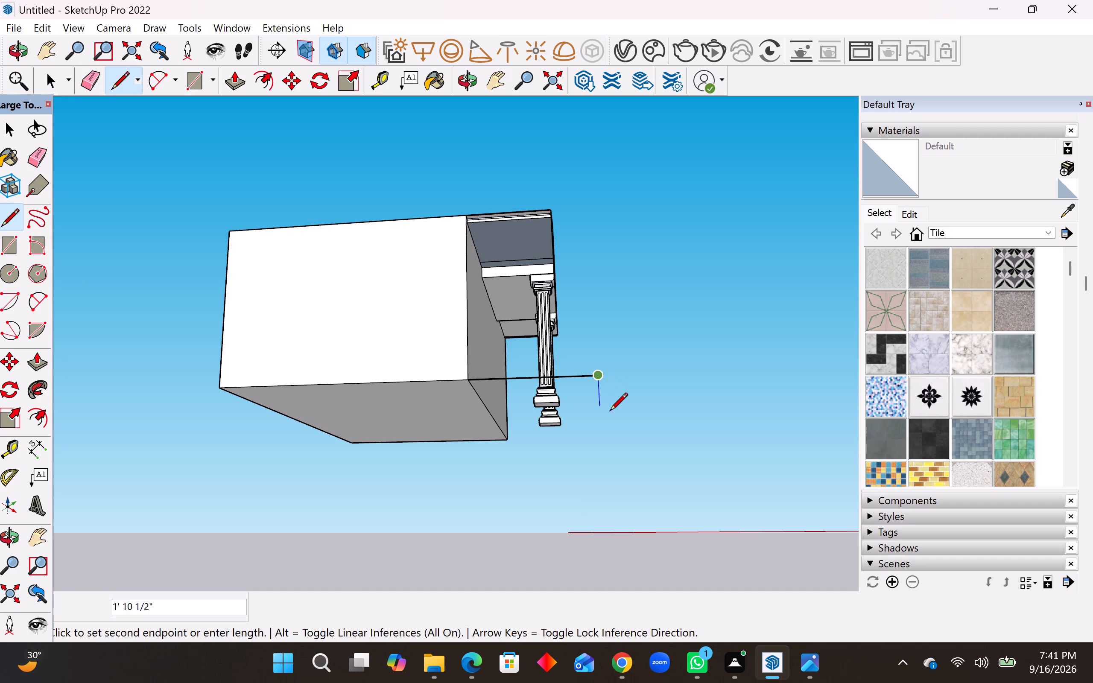
middle_click_drag(618, 451, 575, 327)
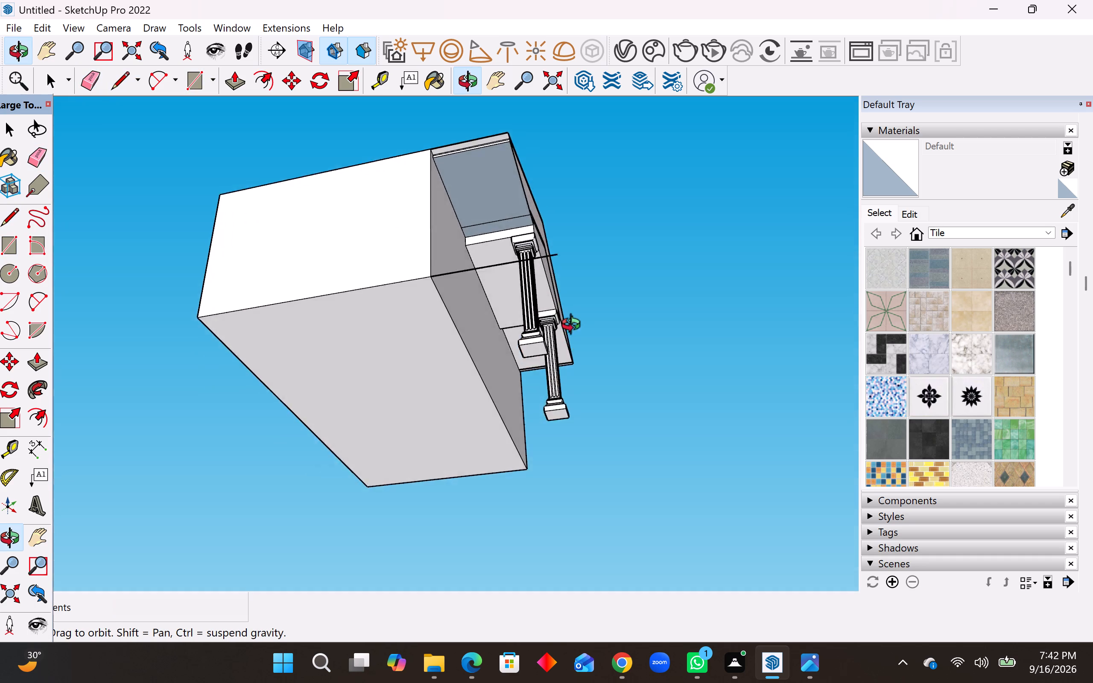
middle_click_drag(575, 327, 594, 303)
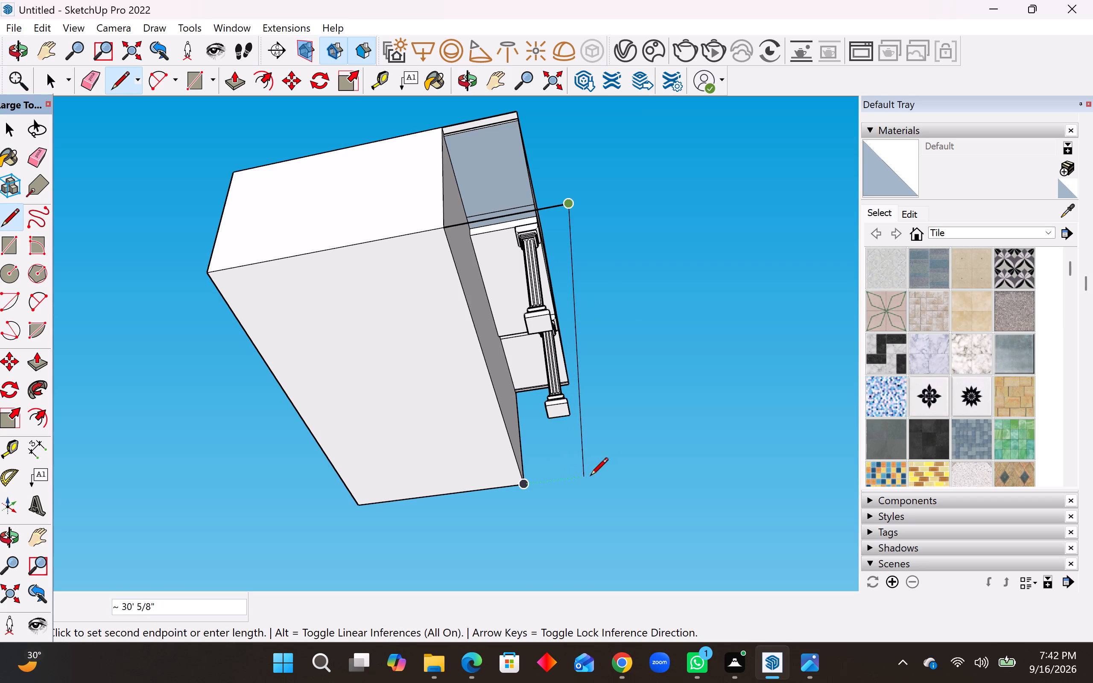
left_click(613, 472)
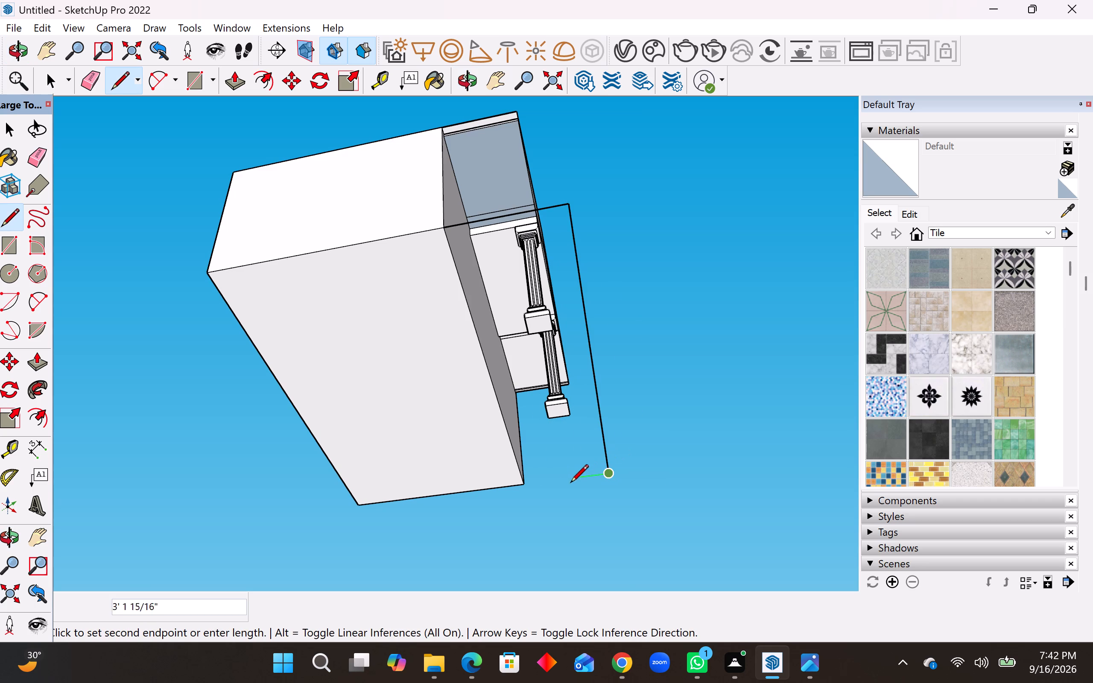
left_click(527, 489)
Examine the porch floor face against the pillars and front wall from above and from the front.
middle_click_drag(543, 453, 543, 453)
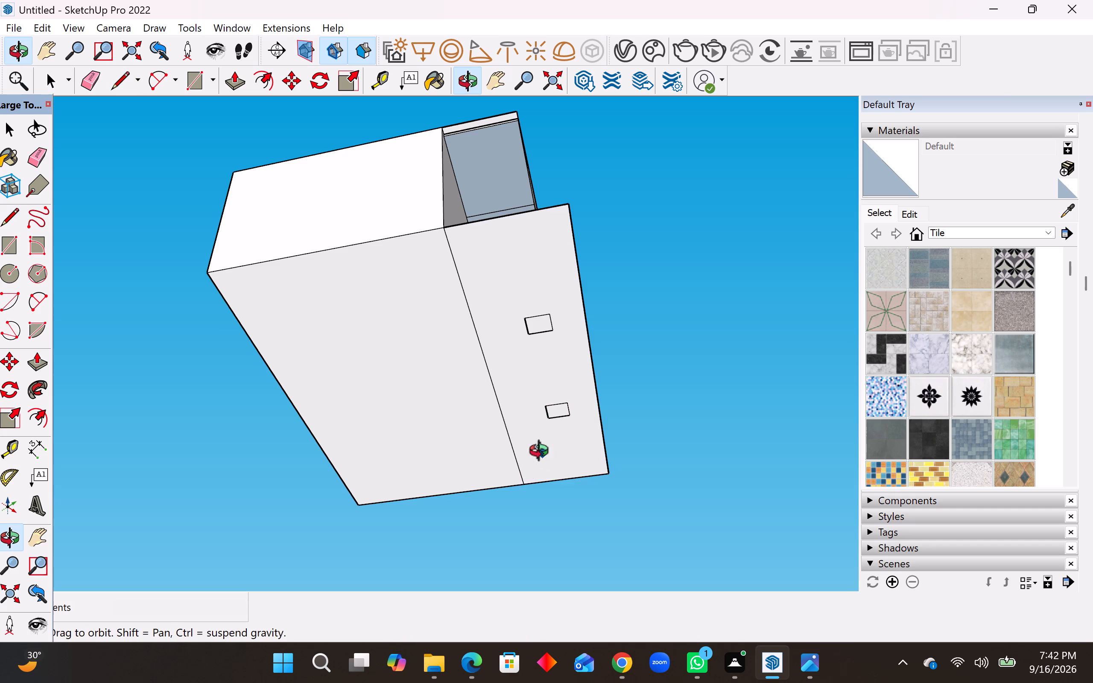
middle_click_drag(543, 453, 338, 568)
middle_click_drag(450, 370, 355, 499)
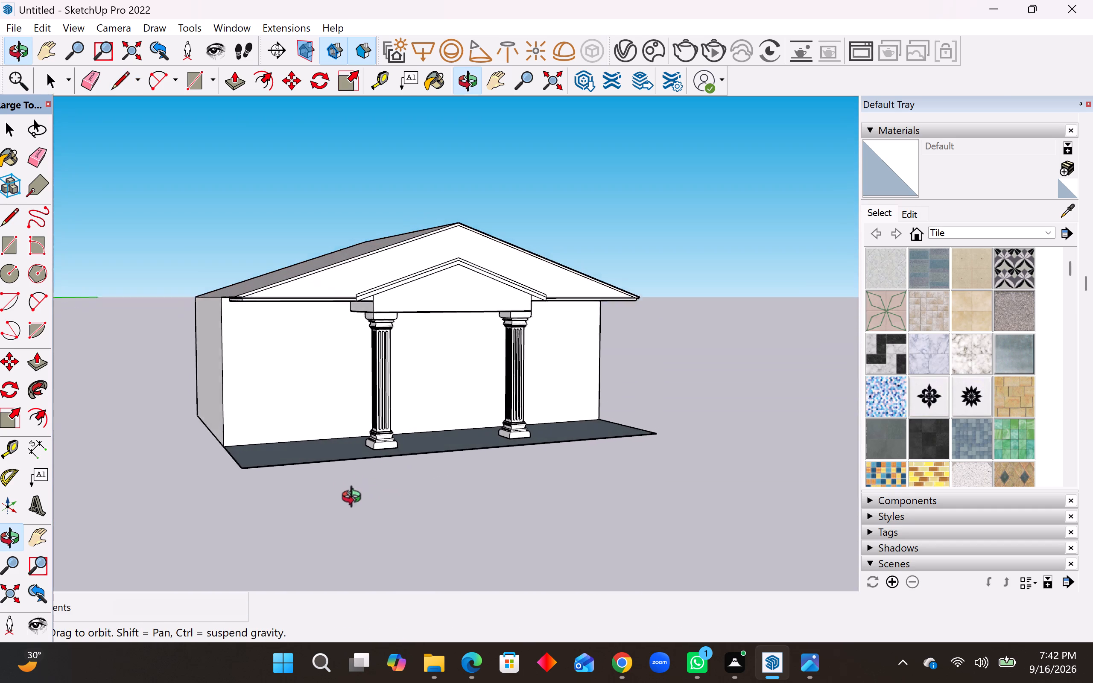
middle_click_drag(355, 499, 349, 504)
middle_click_drag(390, 447, 296, 528)
middle_click_drag(581, 413, 592, 490)
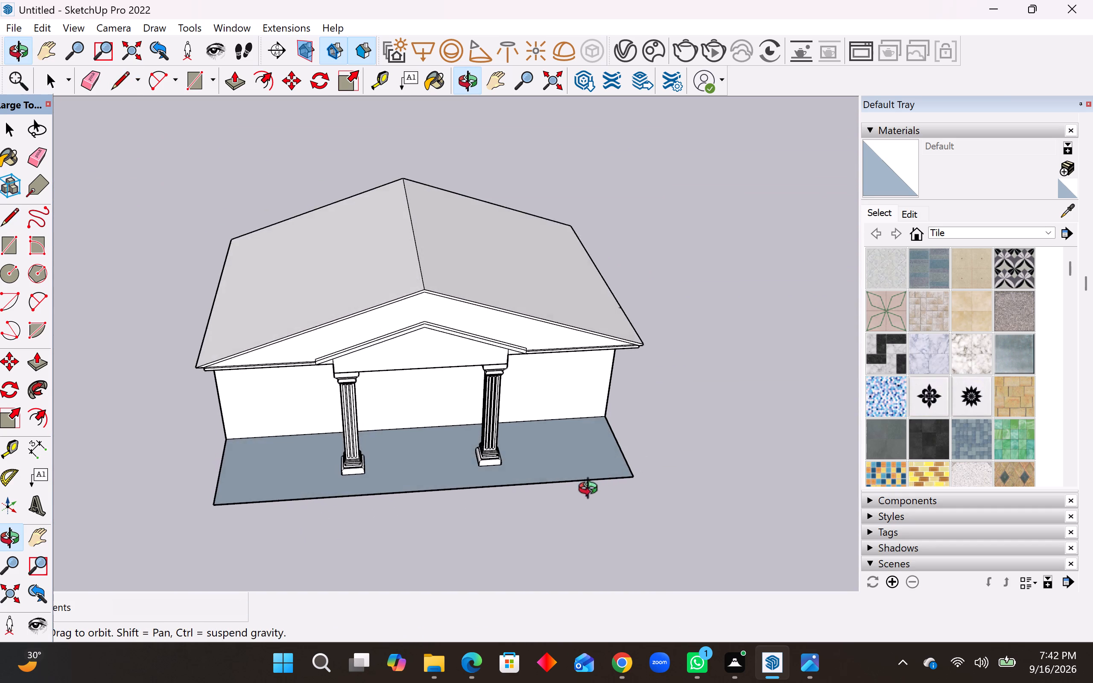
middle_click_drag(592, 490, 592, 491)
scroll(589, 482, "down", 1)
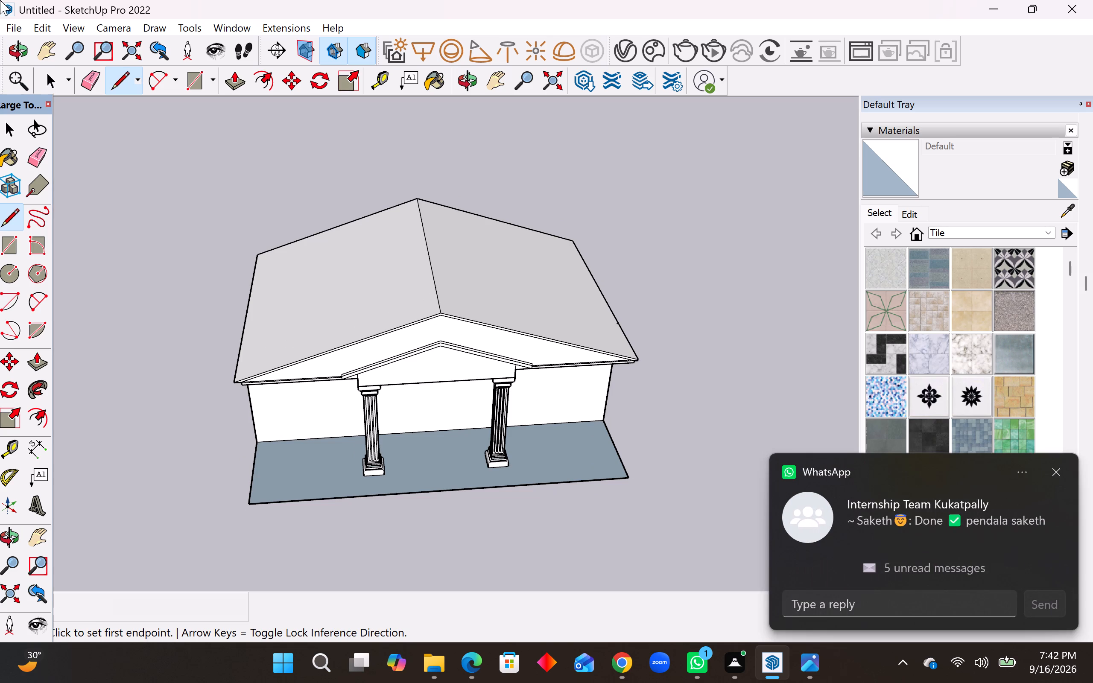
middle_click_drag(521, 500, 520, 498)
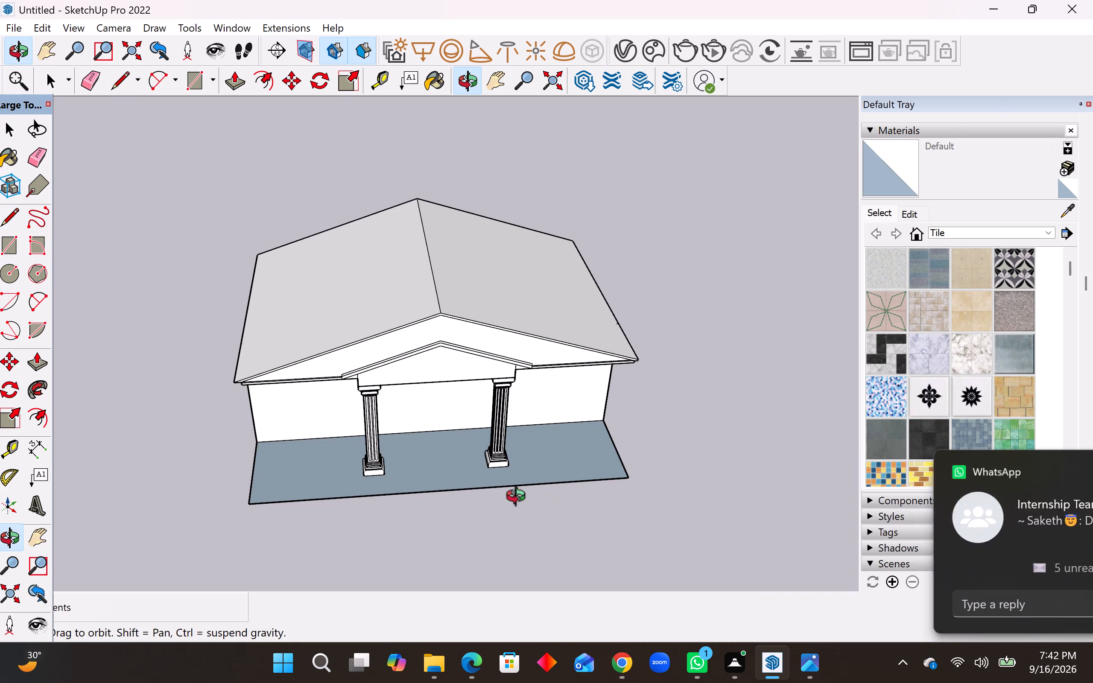
middle_click_drag(520, 498, 497, 375)
scroll(363, 466, "up", 5)
middle_click_drag(410, 455, 406, 437)
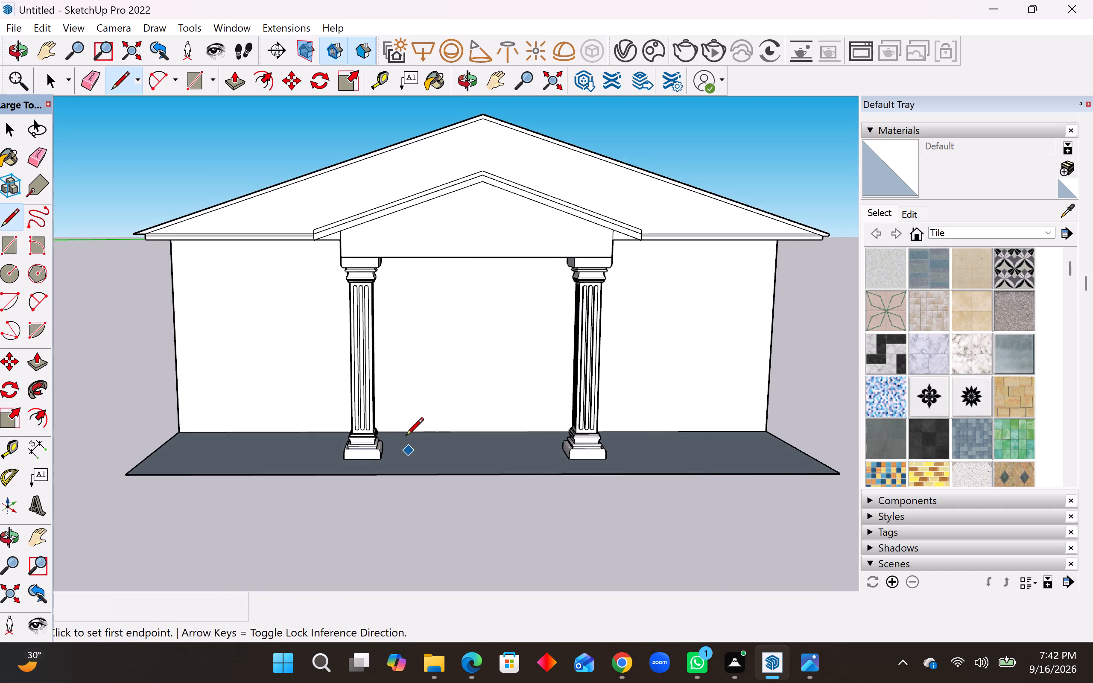
middle_click_drag(425, 461, 409, 413)
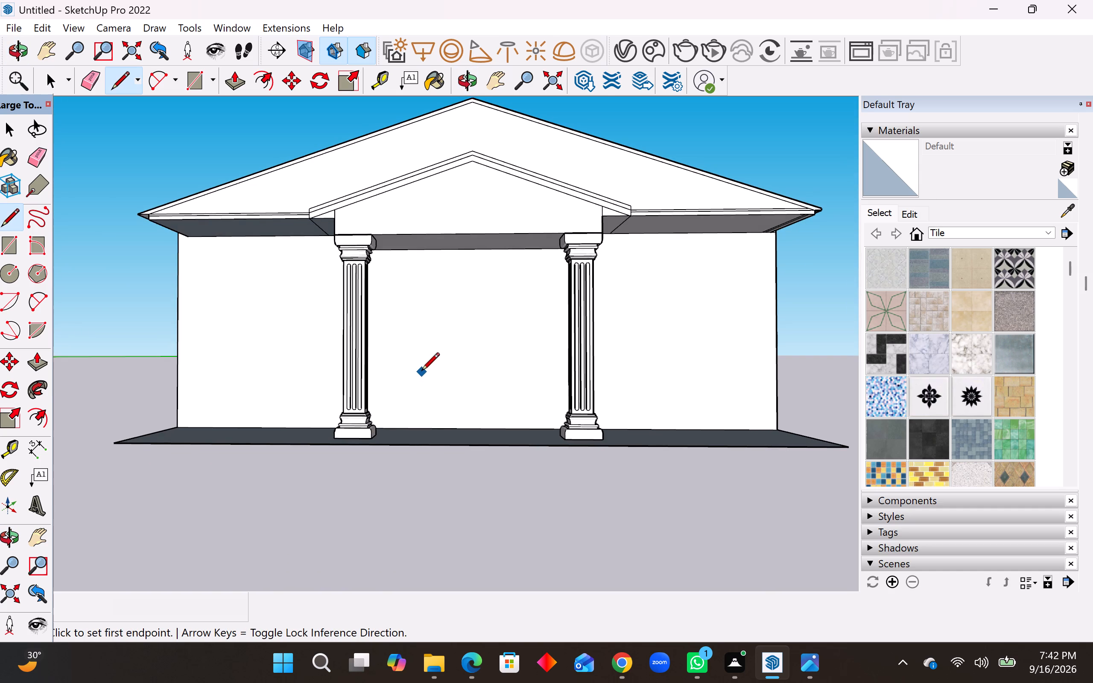
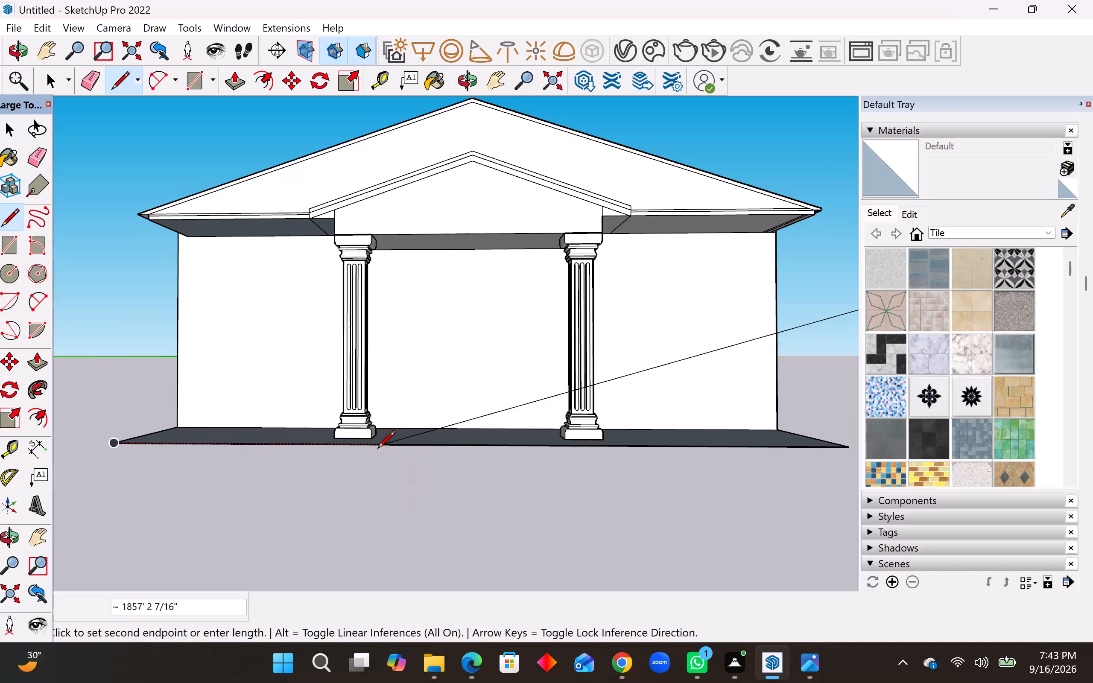
Examine the two porch columns and the blank front wall behind them.
key("Escape")
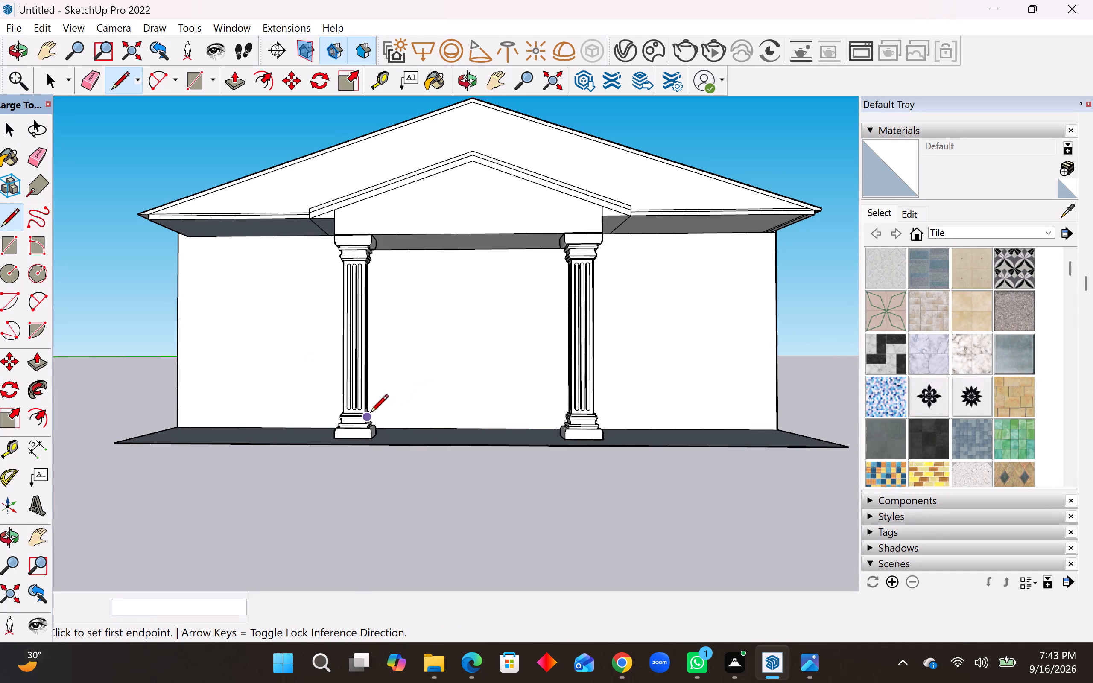
middle_click_drag(369, 413, 421, 565)
middle_click_drag(392, 467, 383, 466)
scroll(424, 454, "up", 7)
middle_click_drag(409, 474, 368, 435)
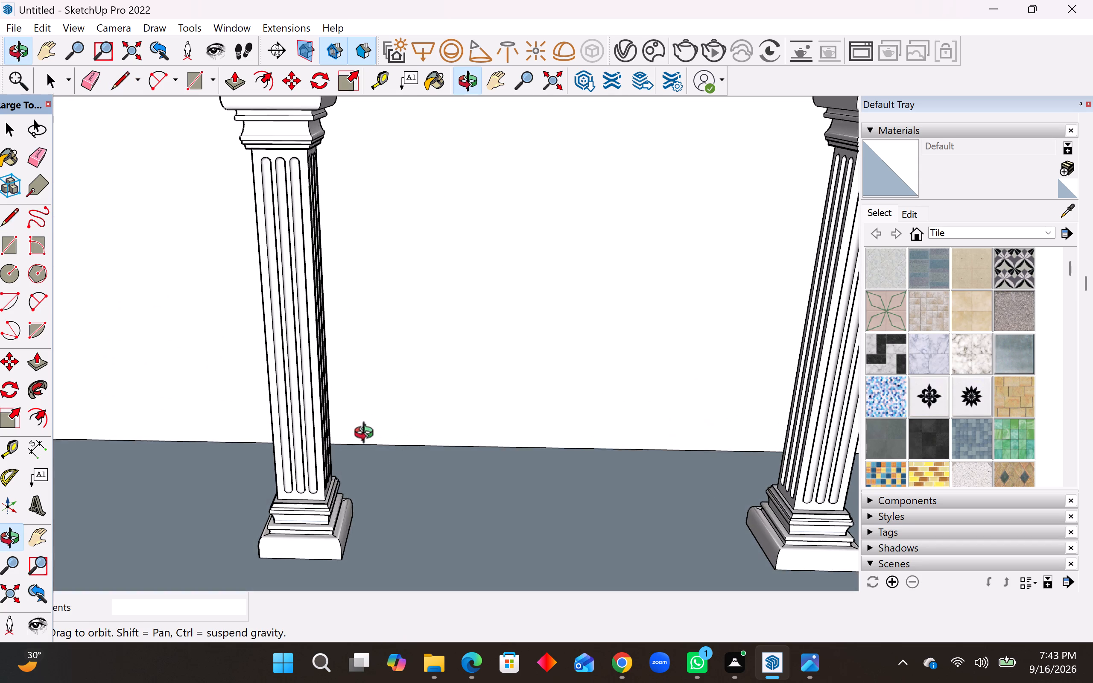
middle_click_drag(368, 435, 366, 416)
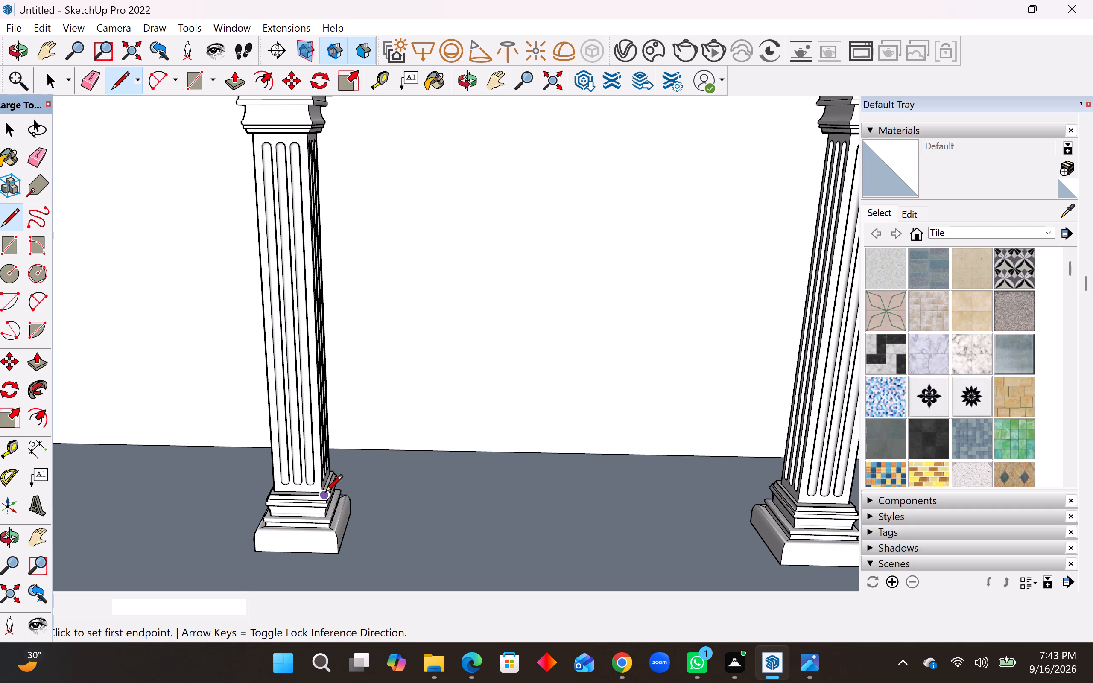
scroll(325, 493, "down", 3)
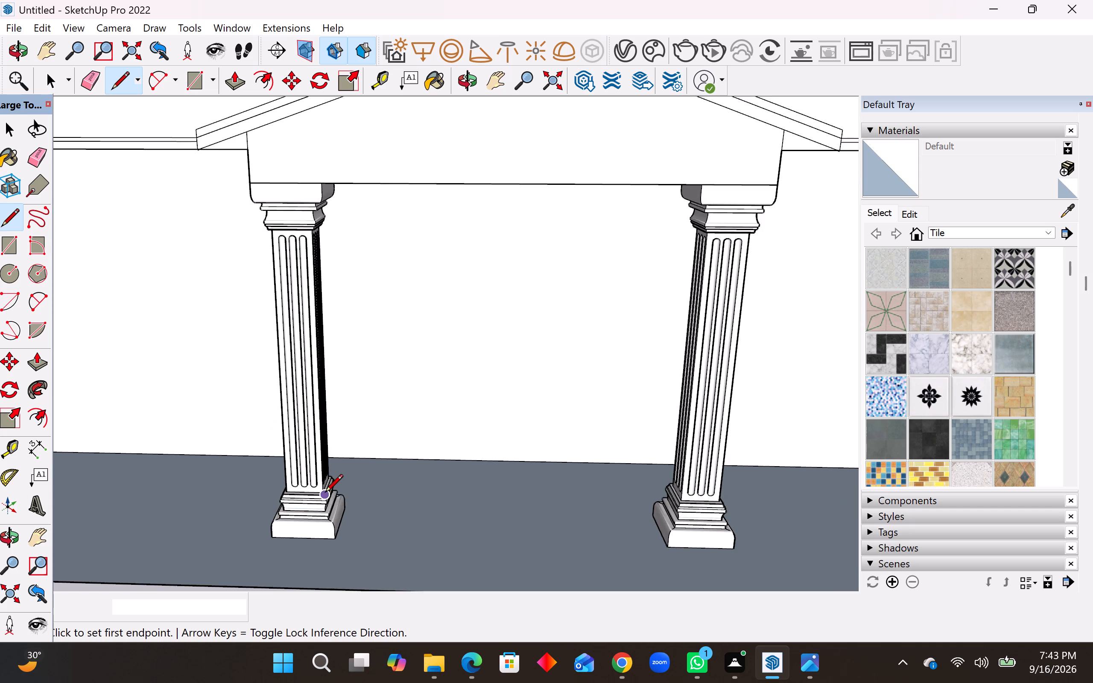
scroll(325, 493, "down", 4)
middle_click_drag(336, 486, 368, 409)
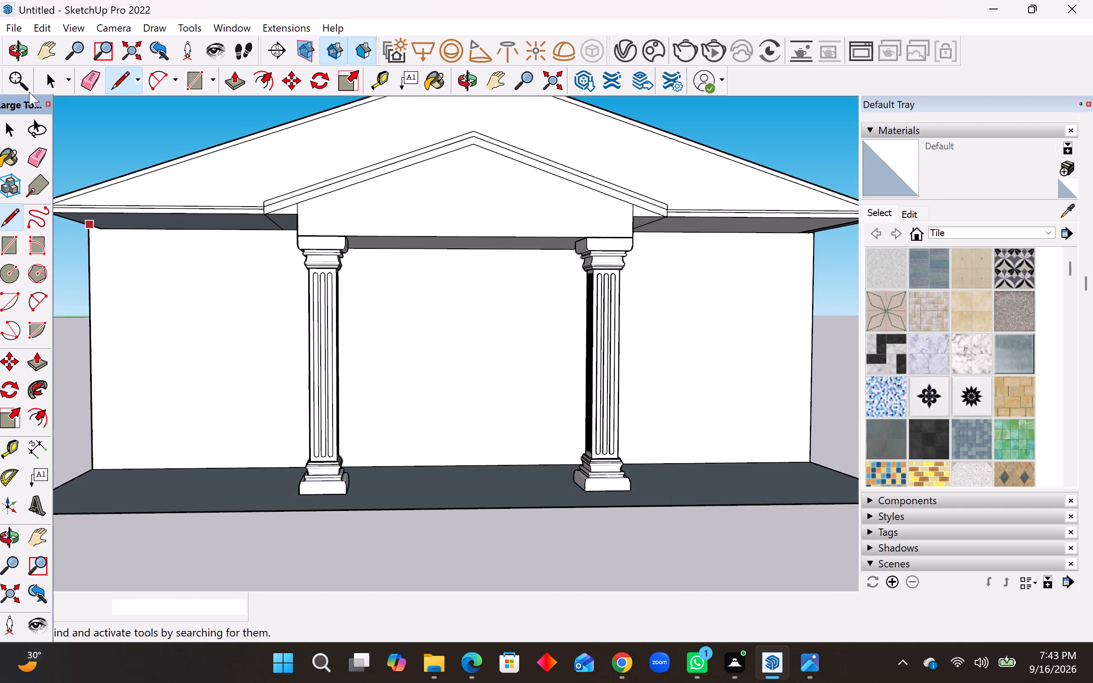
Import the maindoor model from the Downloads folder.
left_click(18, 29)
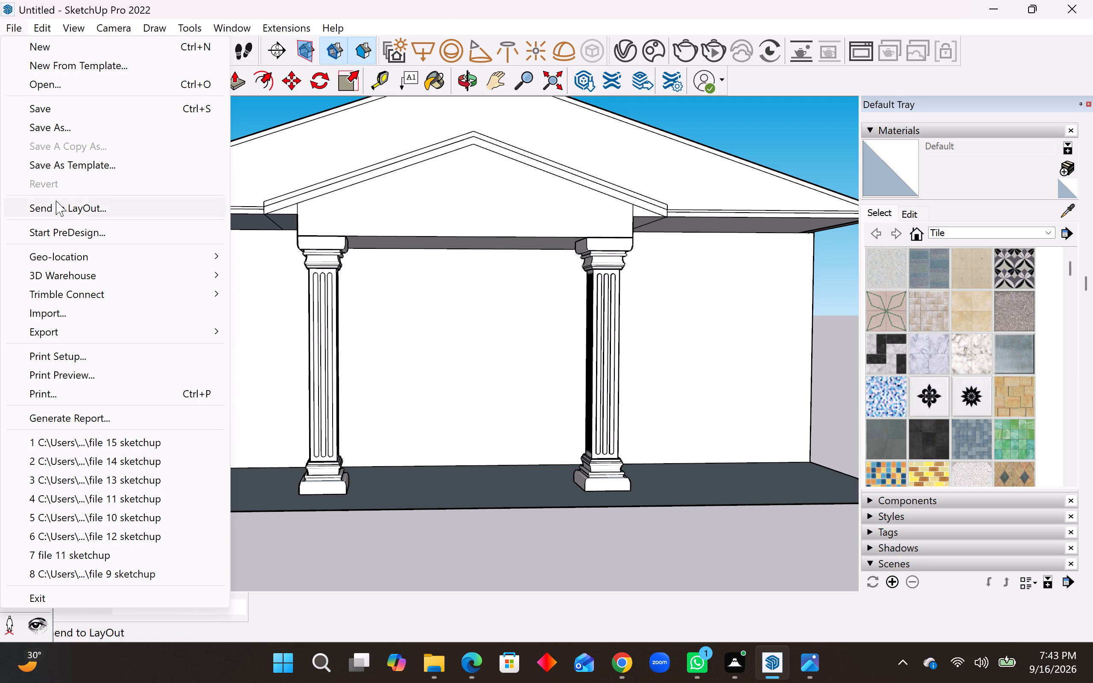
left_click(60, 316)
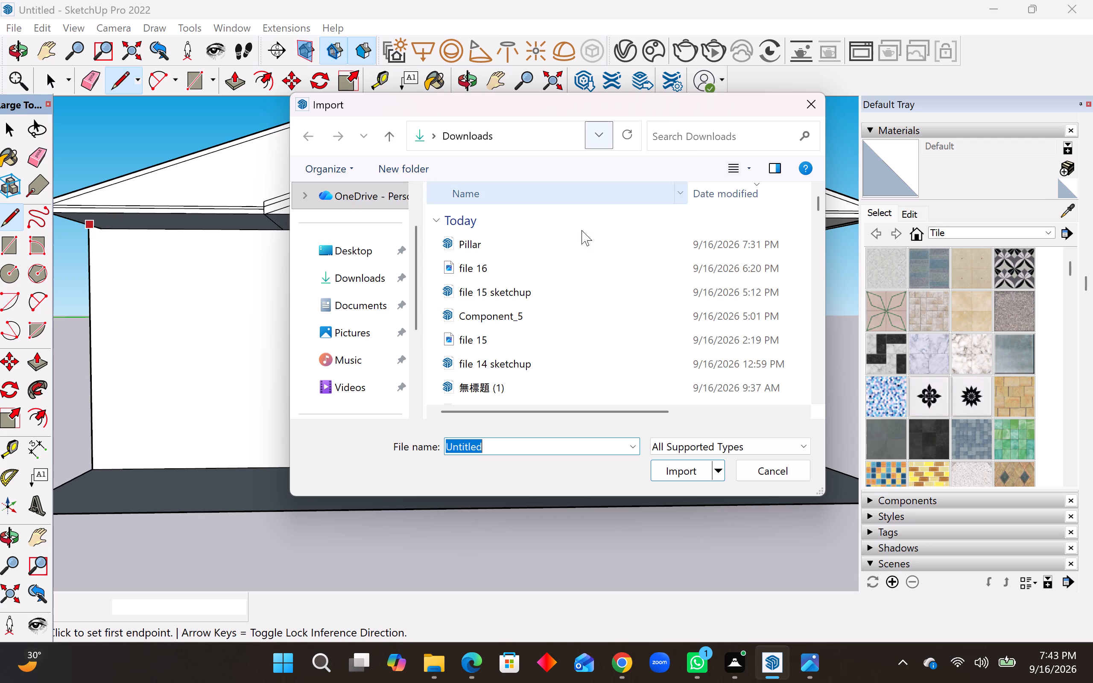
scroll(583, 284, "down", 3)
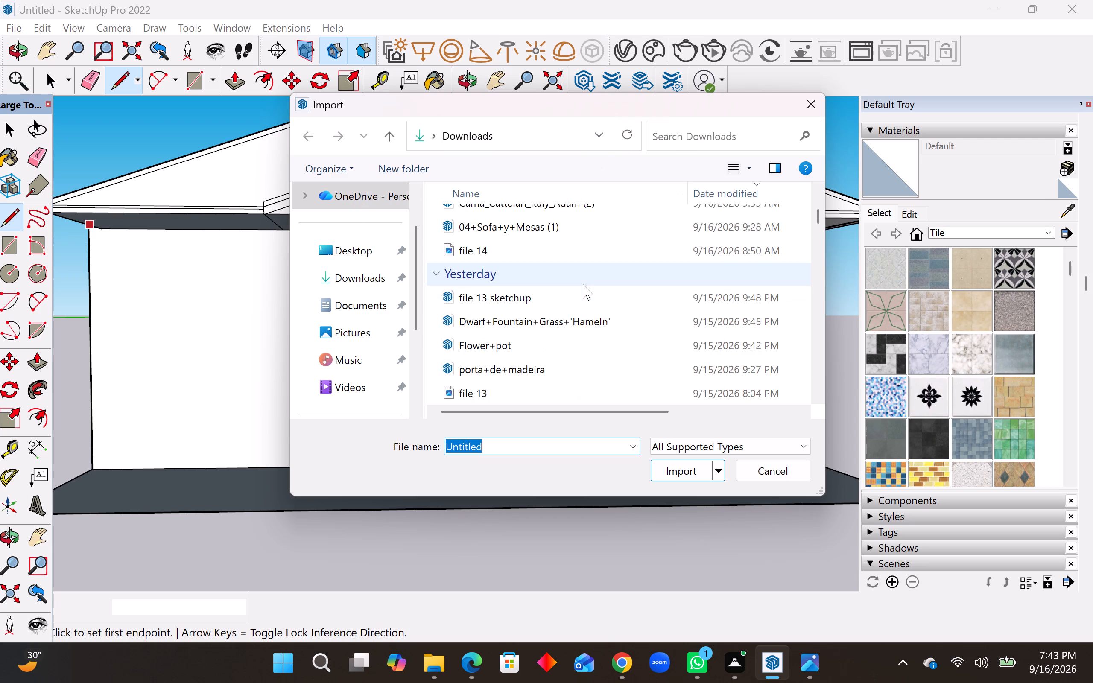
scroll(583, 284, "down", 4)
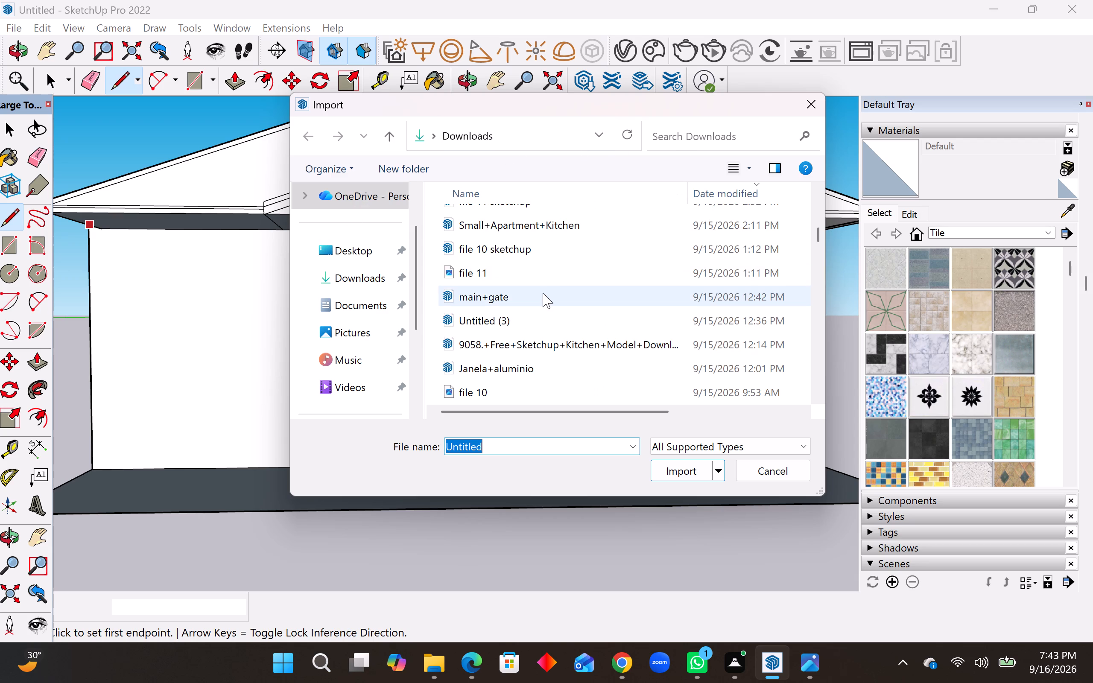
scroll(542, 323, "down", 1)
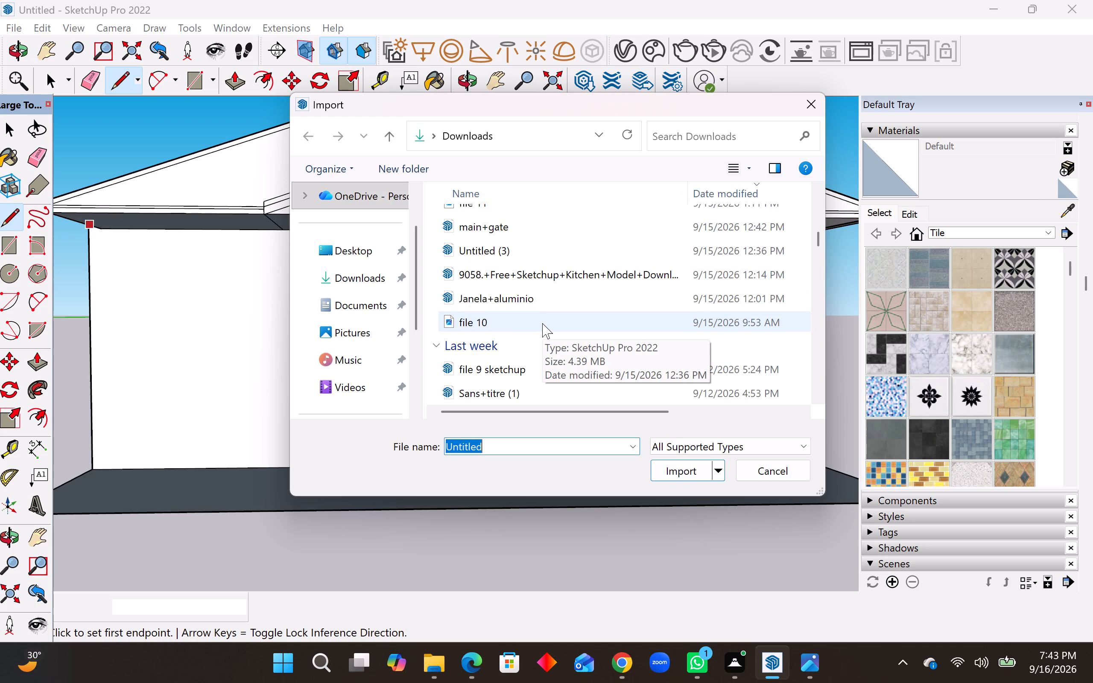
scroll(542, 323, "down", 1)
left_click(529, 342)
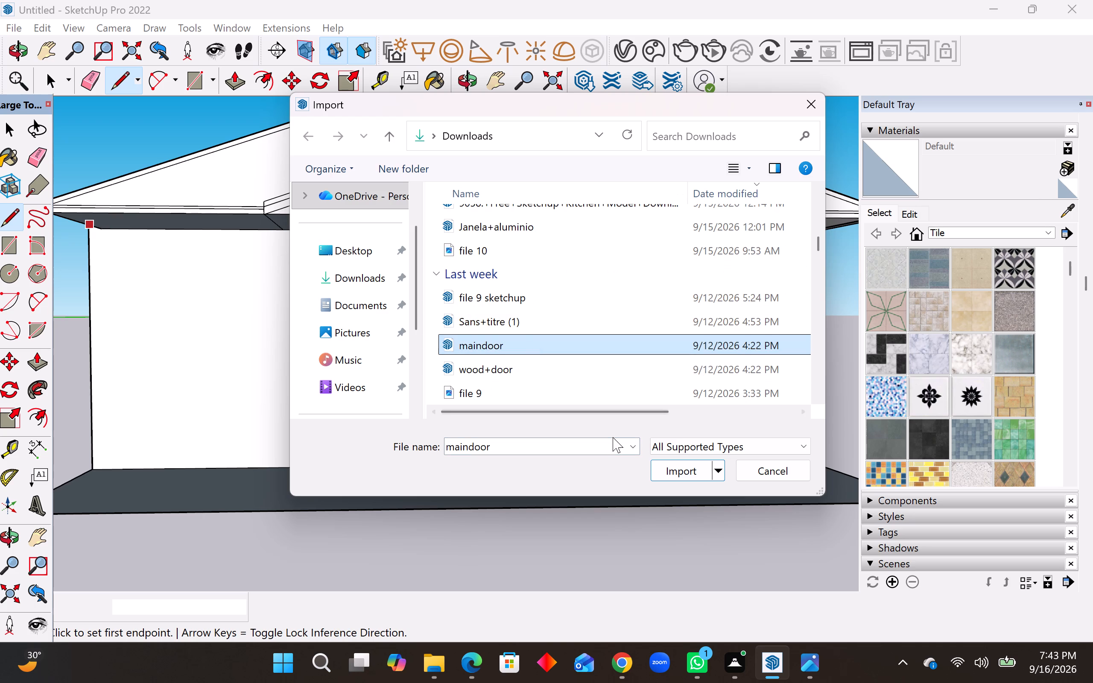
left_click(661, 474)
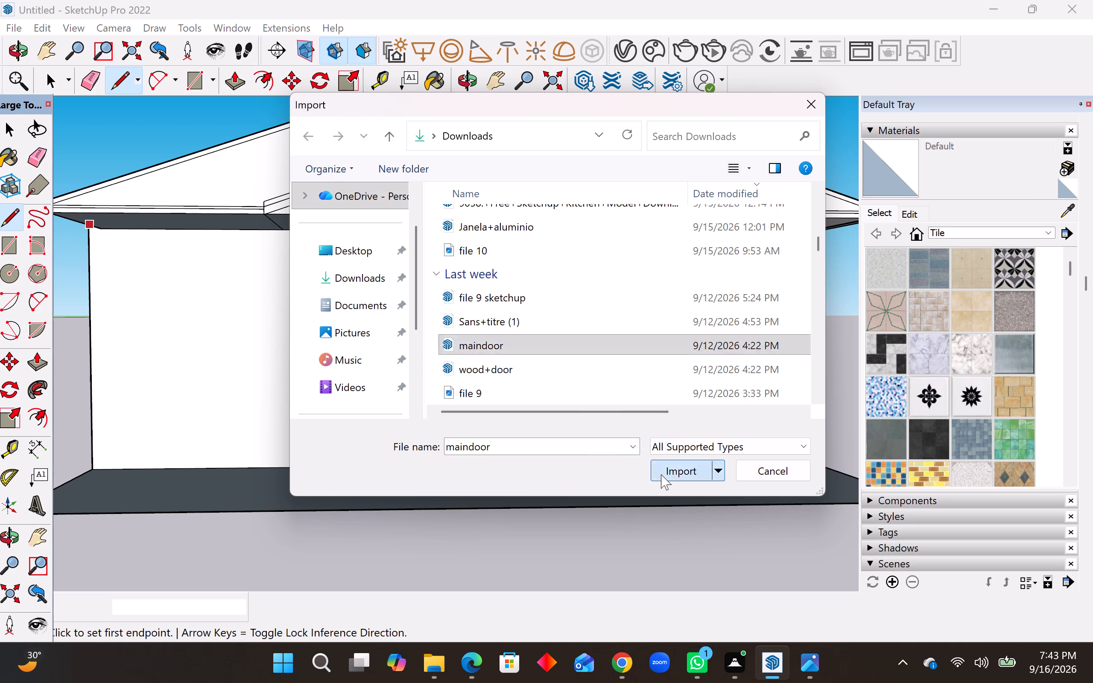
left_click(718, 236)
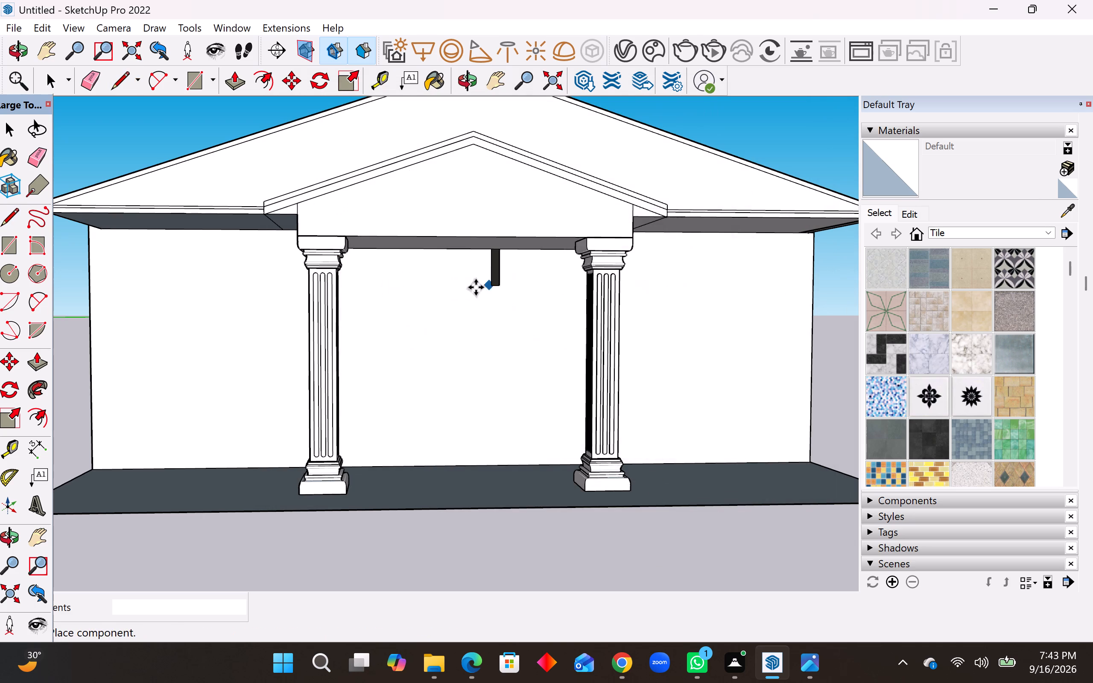
Place the imported door on open ground beside the building, clear of the roof.
scroll(469, 292, "down", 8)
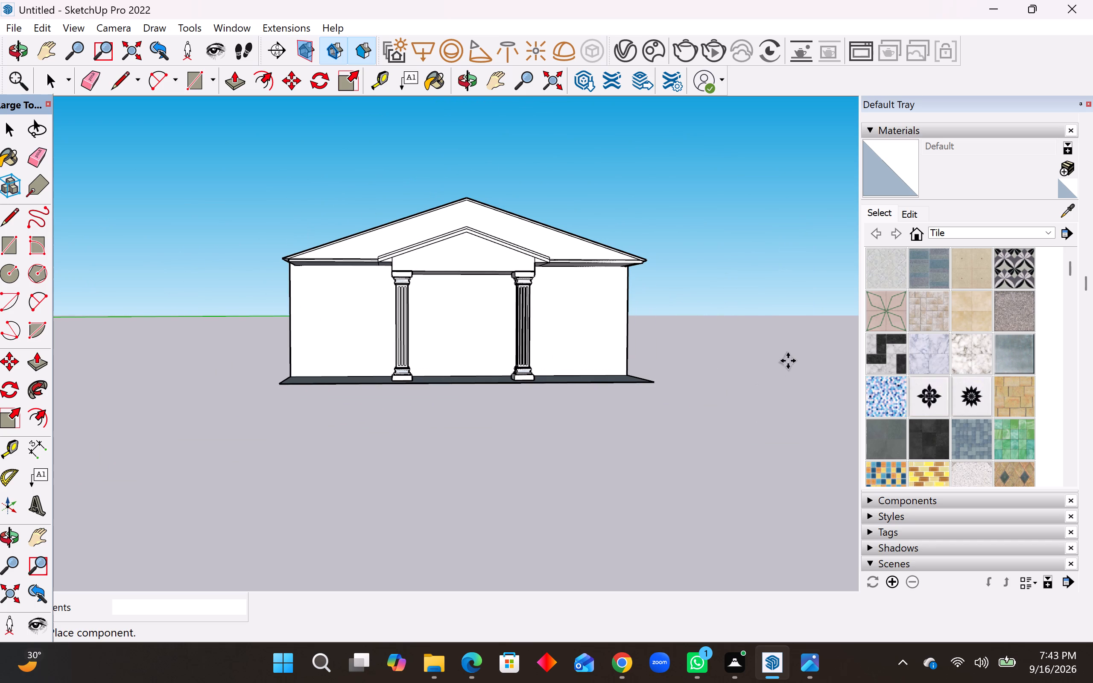
middle_click_drag(698, 241, 613, 409)
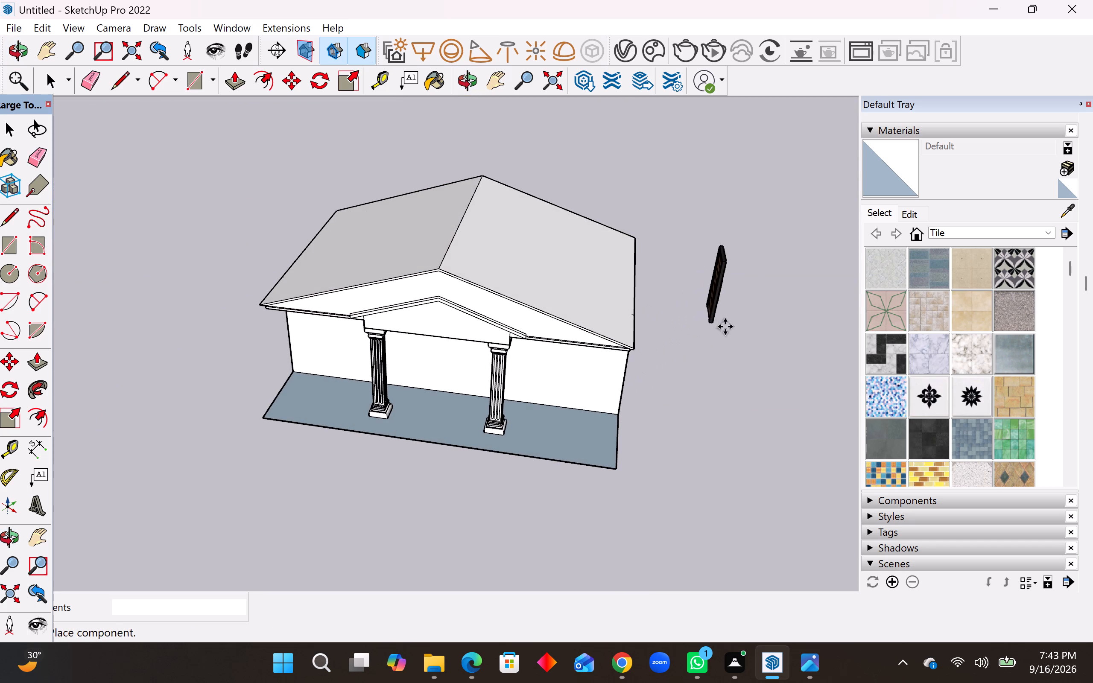
left_click(739, 331)
Rotate the imported door 90 degrees about the vertical axis.
middle_click_drag(740, 331, 856, 301)
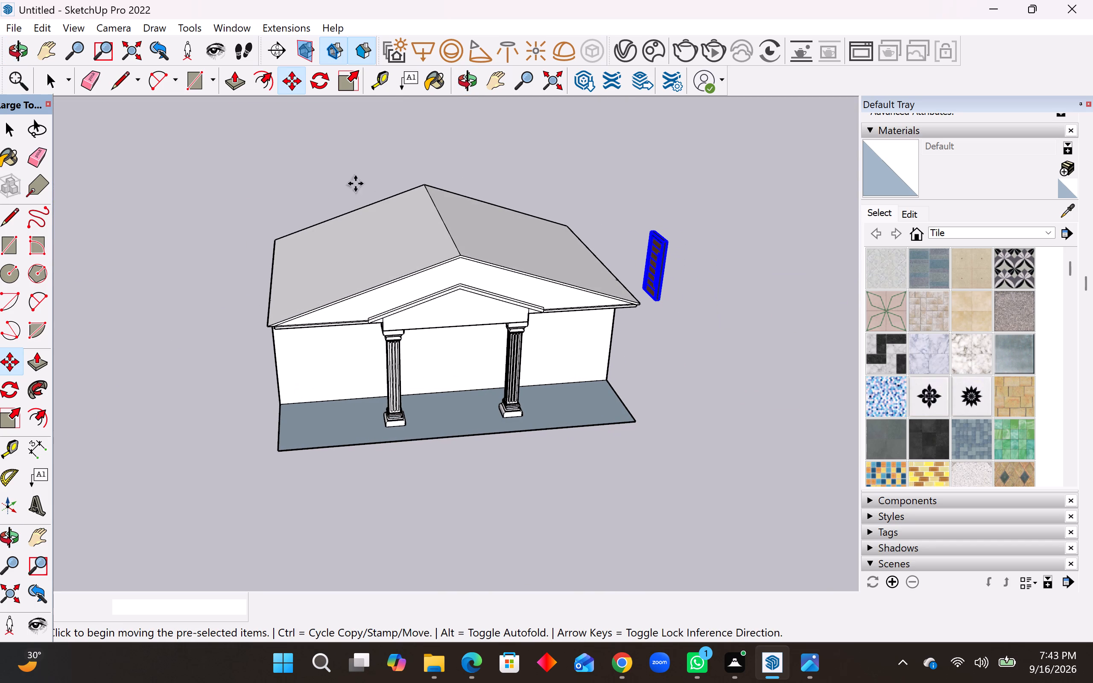
left_click(6, 386)
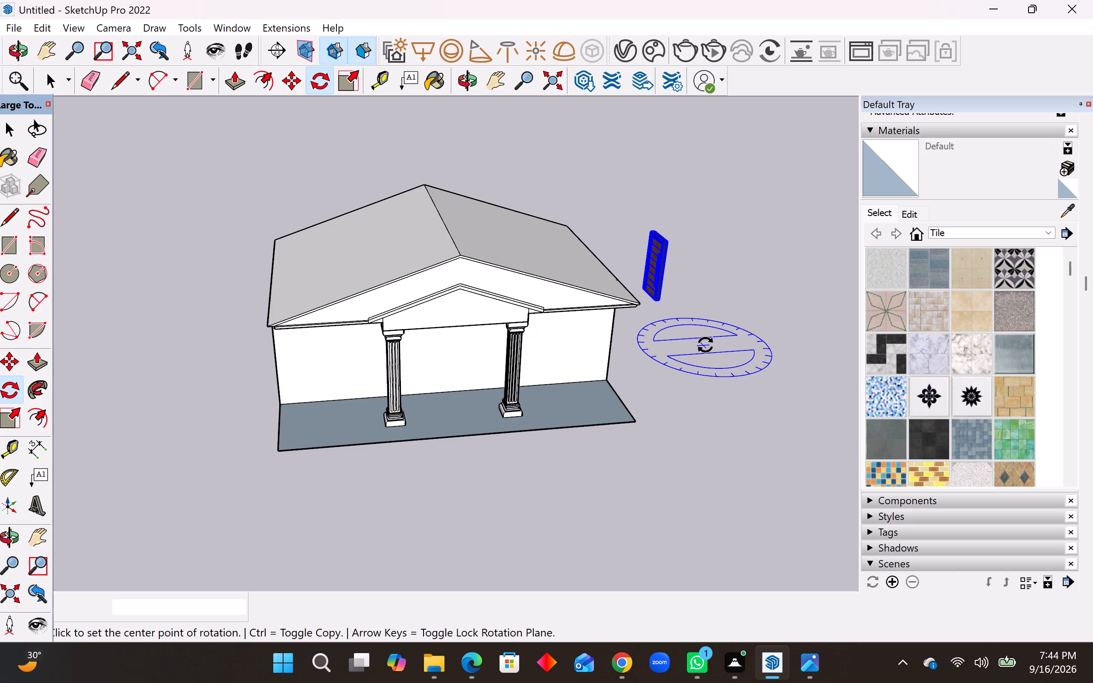
left_click(706, 345)
left_click(772, 341)
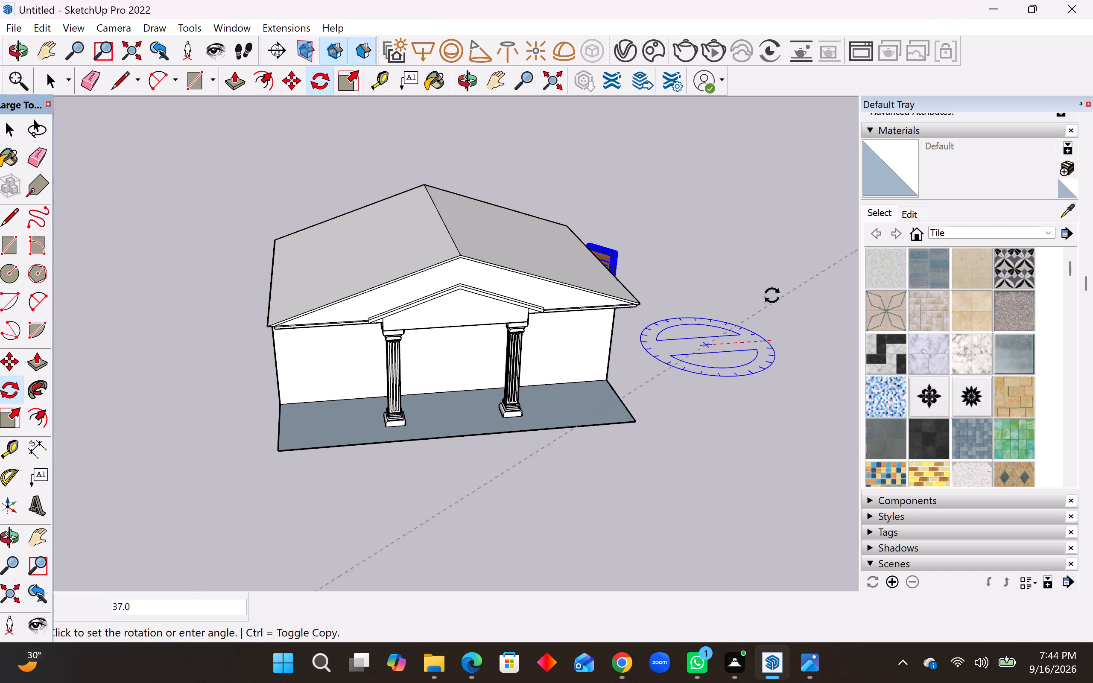
middle_click_drag(669, 258, 554, 304)
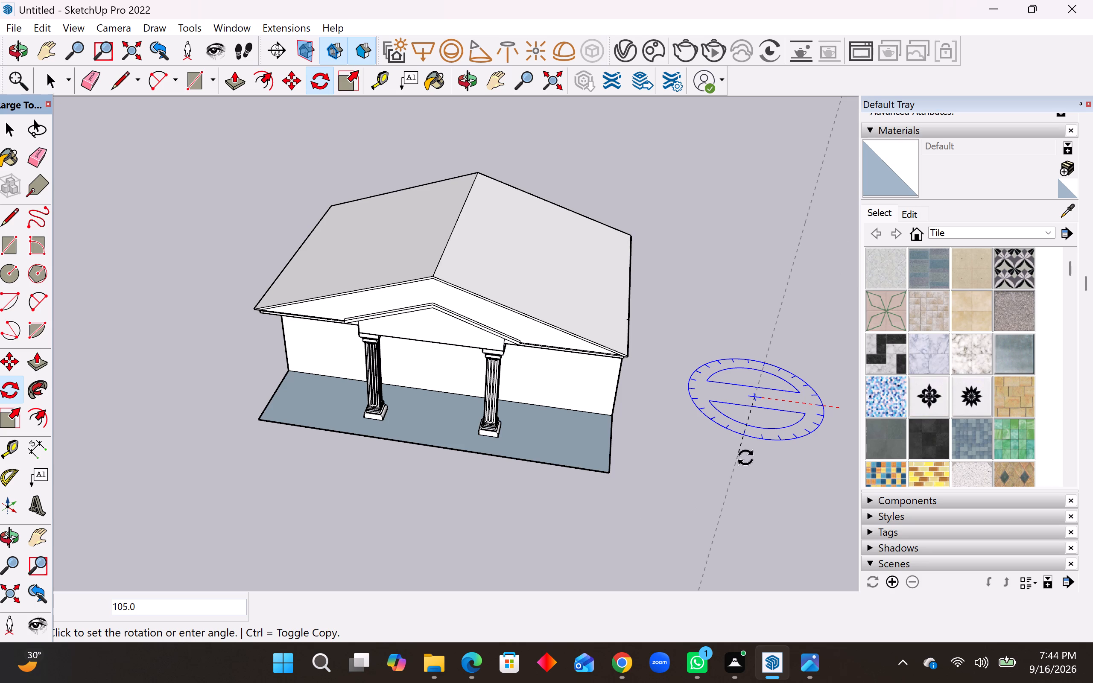
scroll(755, 454, "down", 3)
scroll(677, 423, "down", 3)
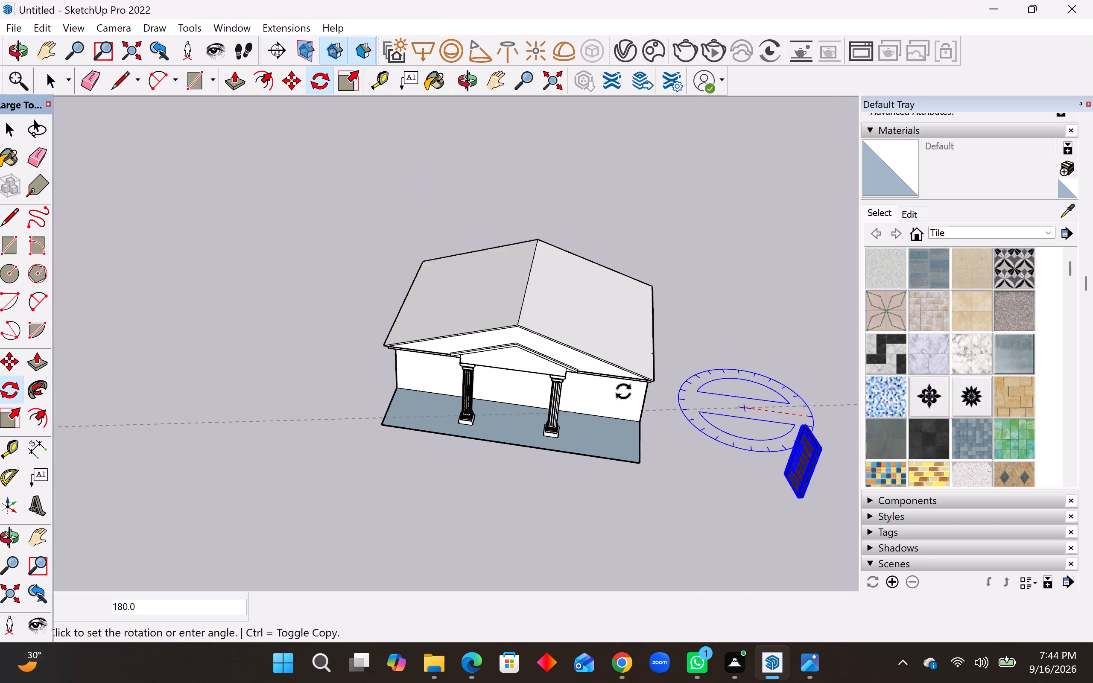
scroll(623, 391, "down", 1)
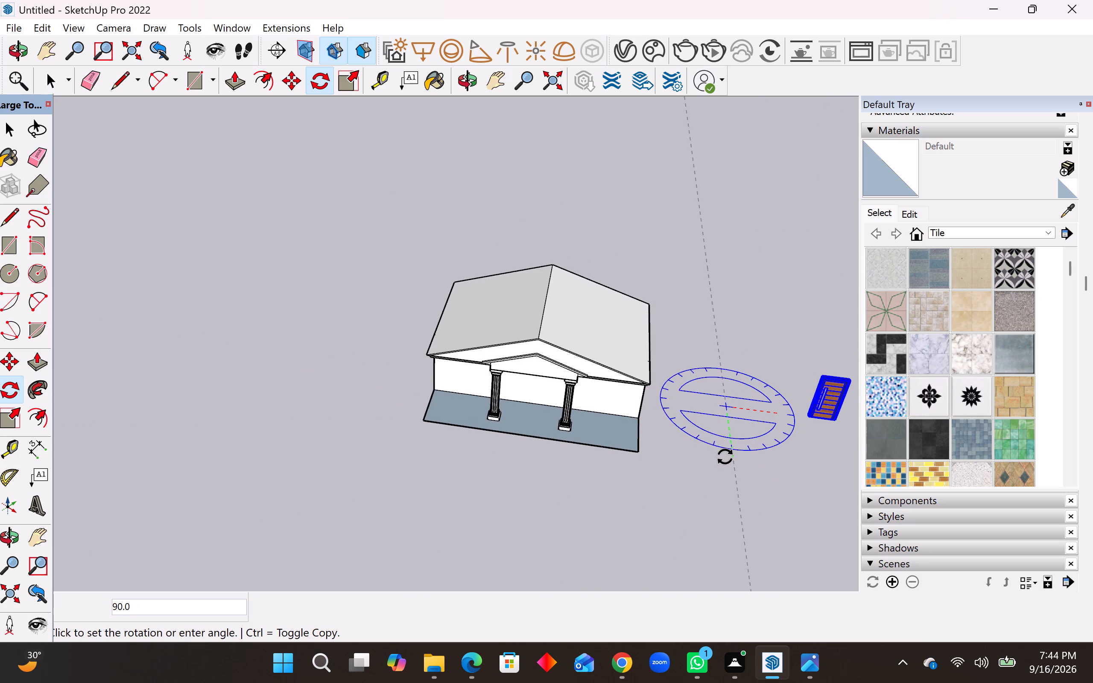
left_click(725, 457)
key("space")
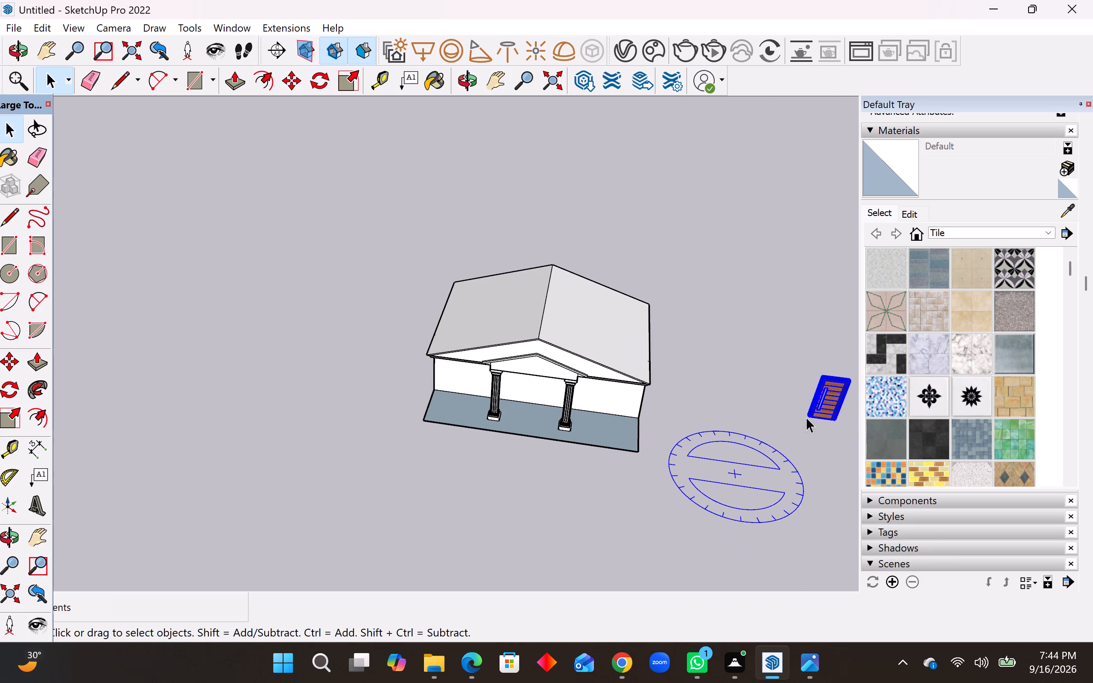
Inspect the rotated door up close, including its front face and lower corner.
scroll(868, 406, "up", 1)
scroll(625, 389, "down", 3)
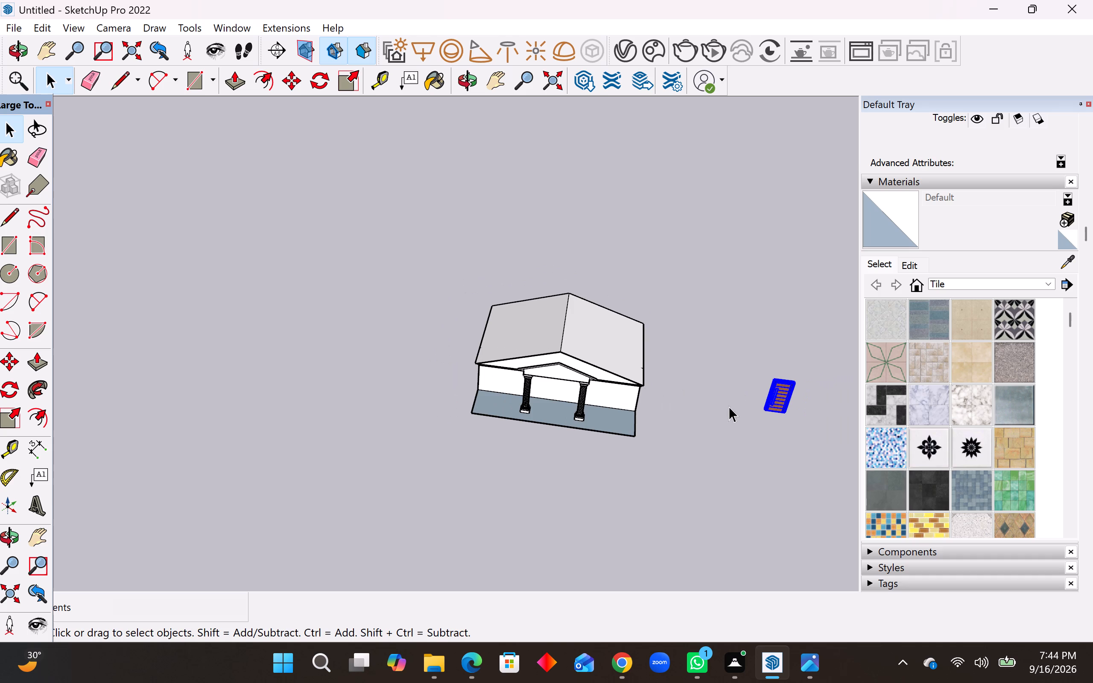
middle_click_drag(732, 407, 803, 282)
scroll(754, 387, "up", 8)
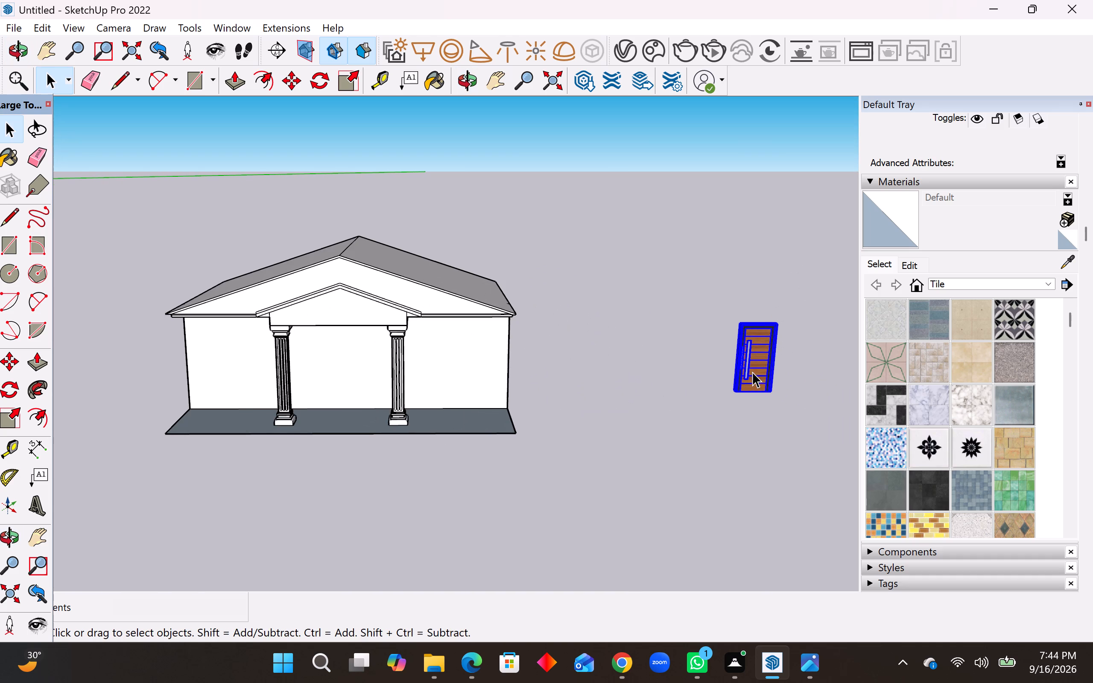
key("m")
scroll(743, 375, "up", 5)
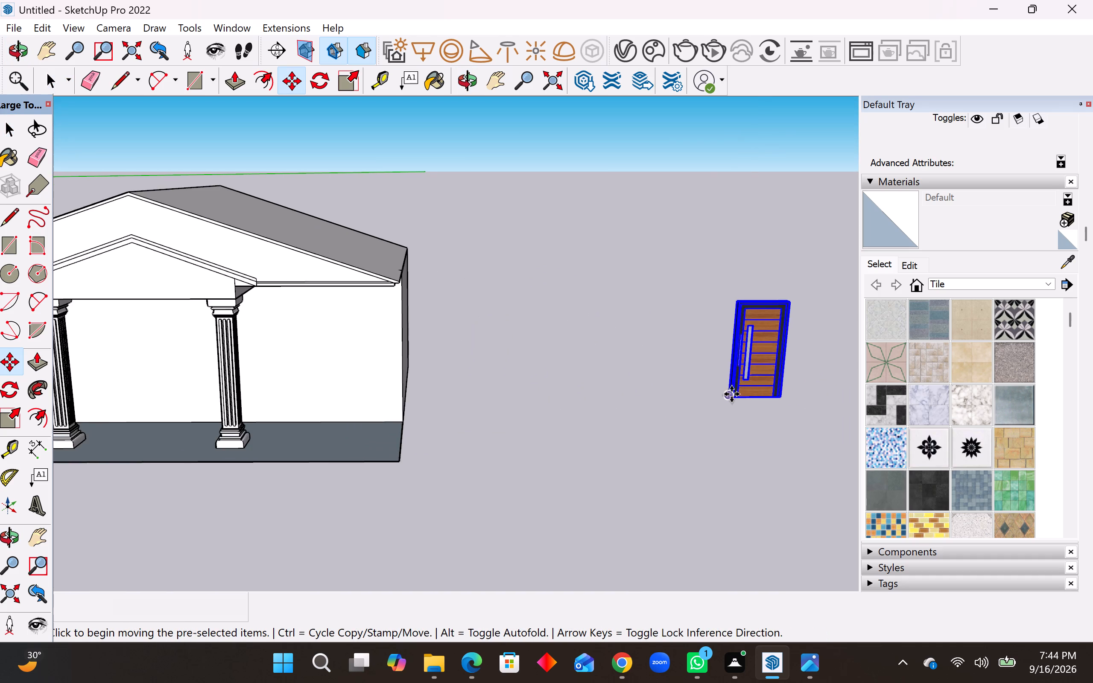
scroll(731, 394, "up", 7)
middle_click_drag(745, 394, 850, 414)
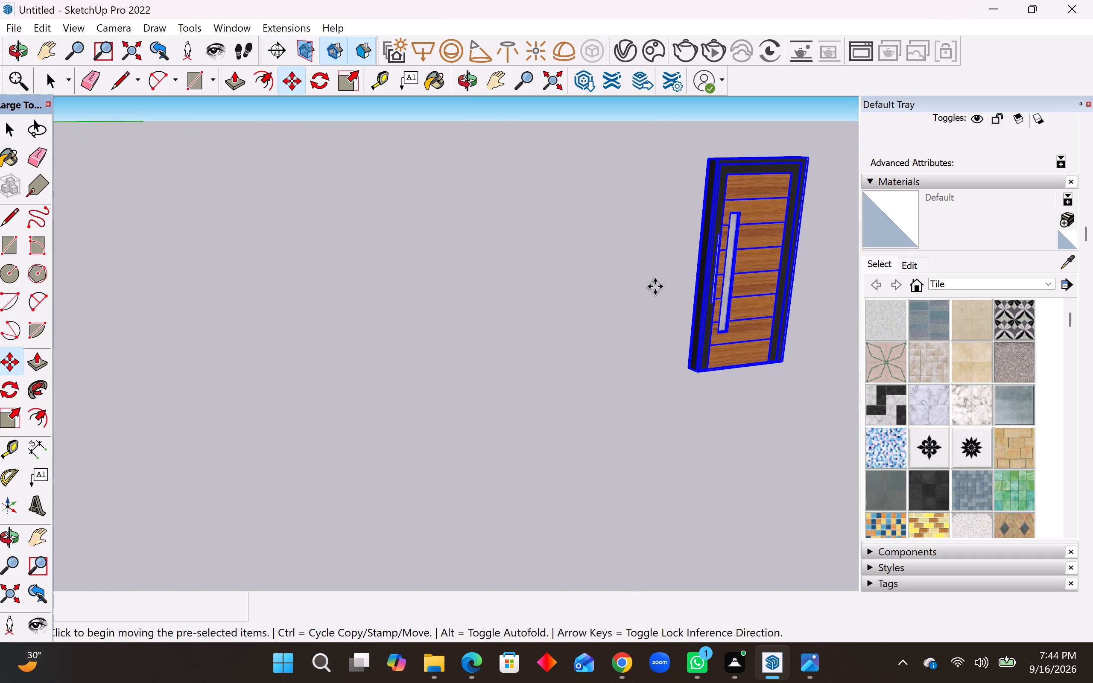
scroll(670, 281, "up", 8)
middle_click_drag(697, 299, 750, 319)
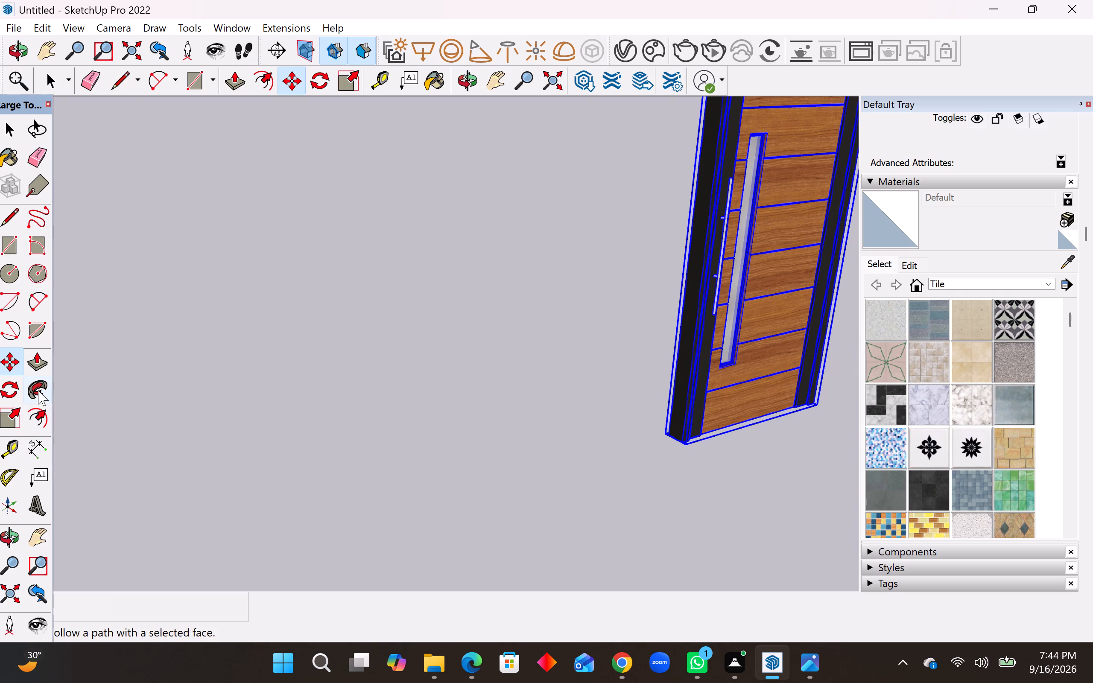
Place a horizontal guide on the front wall, 6" above its bottom edge.
scroll(205, 347, "down", 8)
scroll(603, 337, "down", 16)
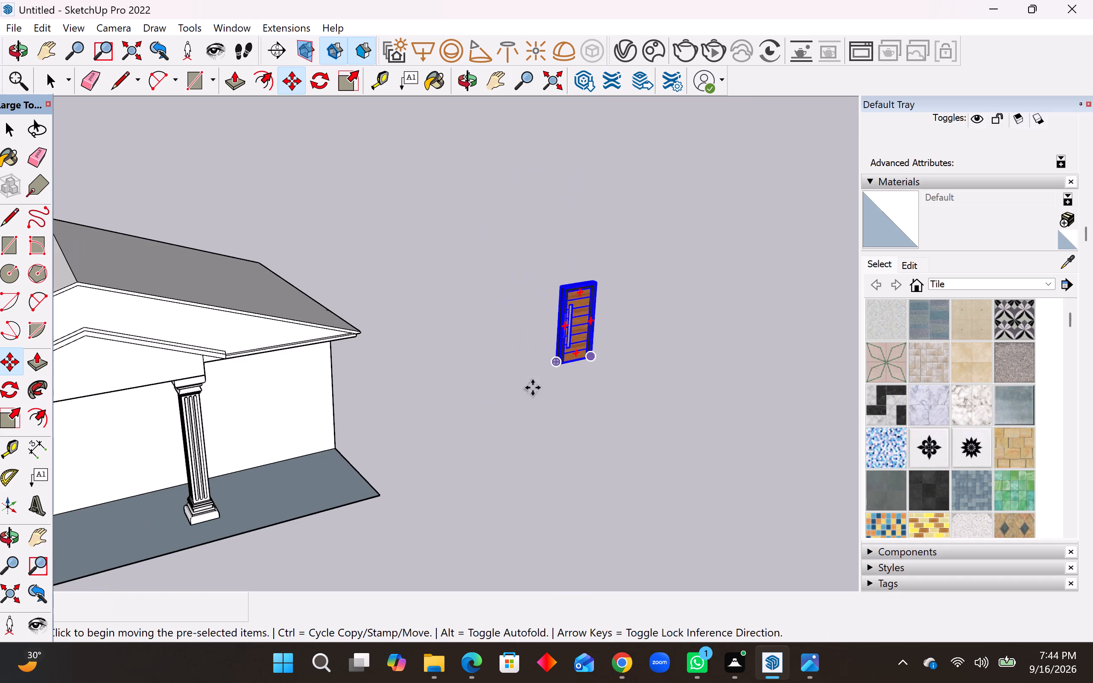
middle_click_drag(243, 432, 233, 333)
scroll(705, 375, "down", 5)
middle_click_drag(473, 446, 378, 441)
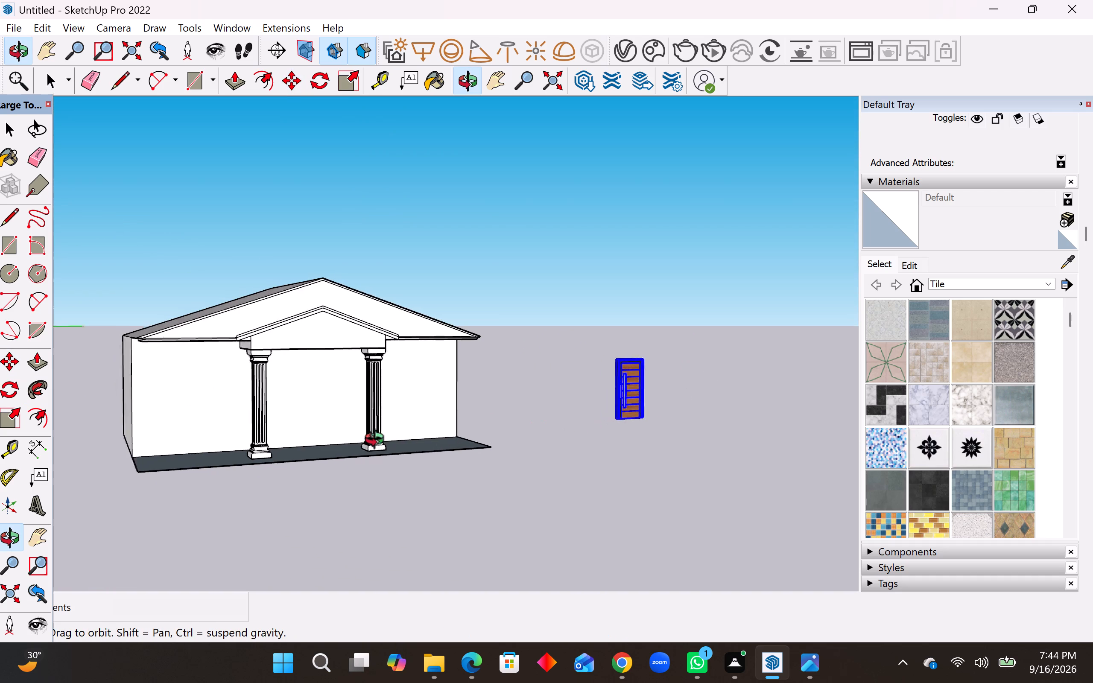
middle_click_drag(378, 441, 259, 380)
scroll(282, 414, "up", 9)
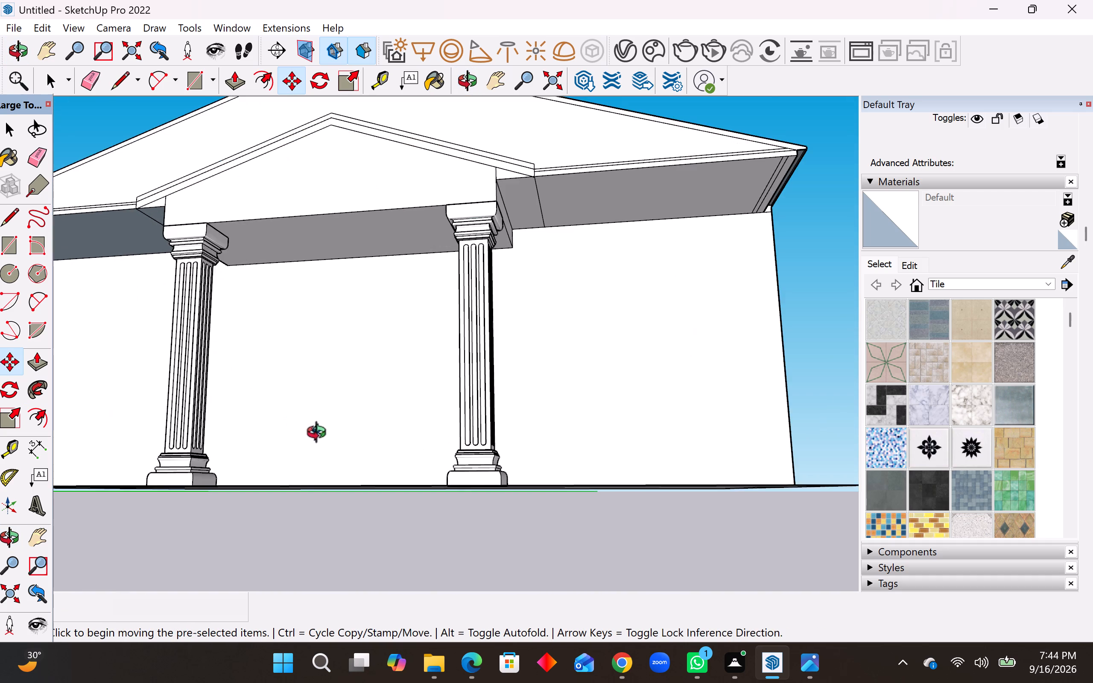
middle_click_drag(320, 435, 373, 501)
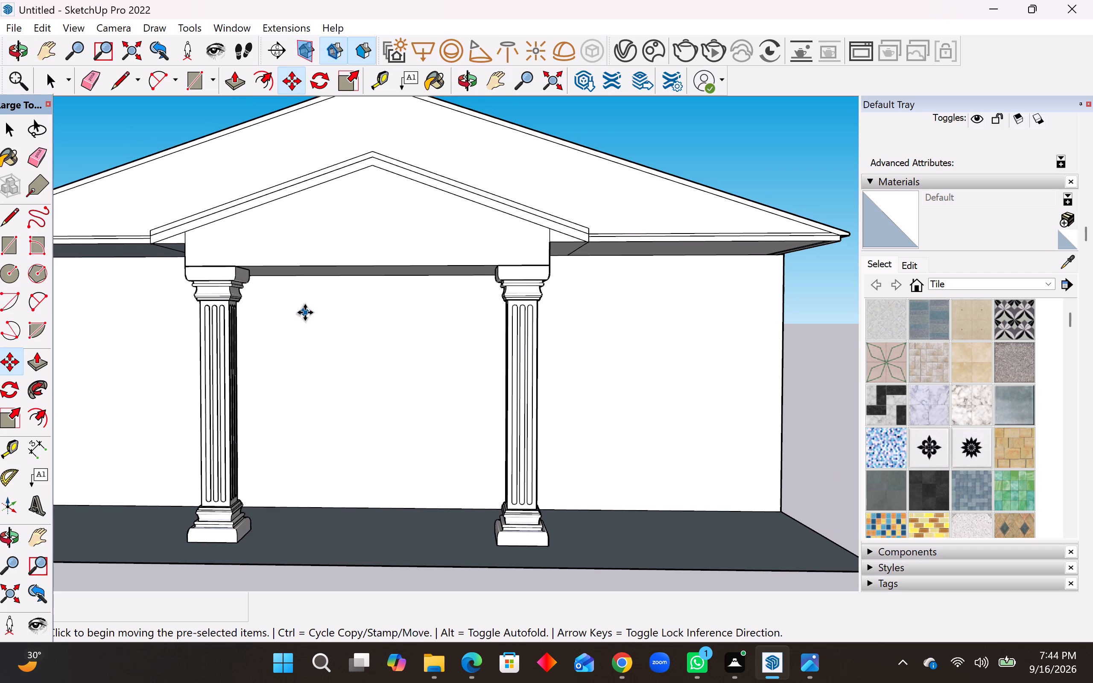
middle_click_drag(307, 313, 323, 298)
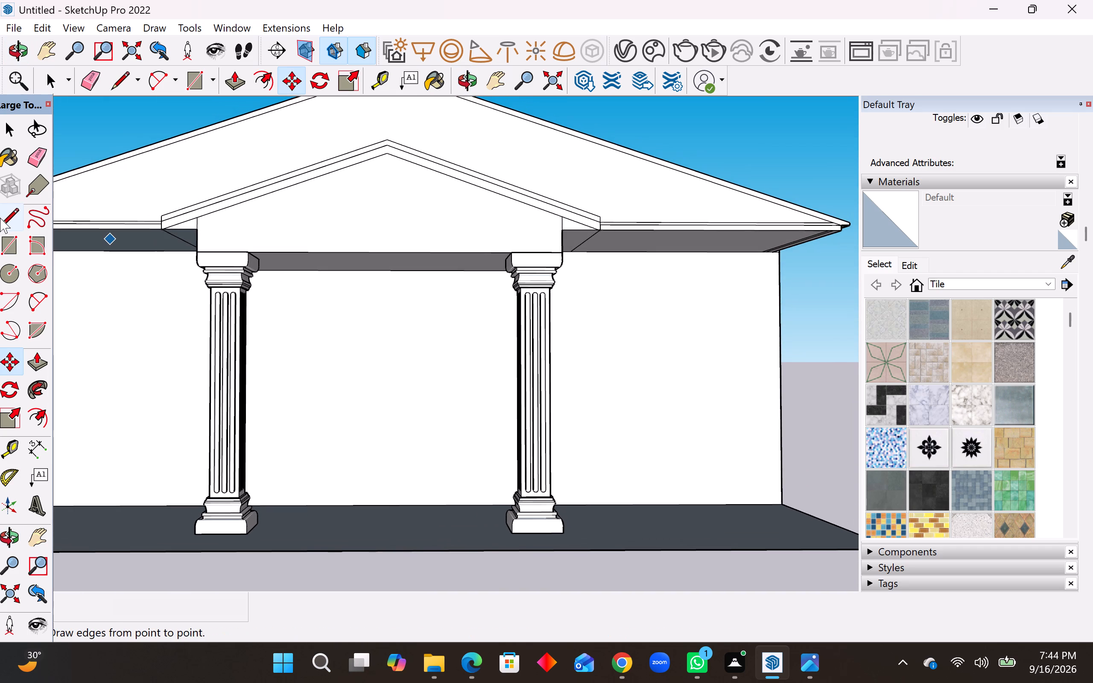
left_click(12, 222)
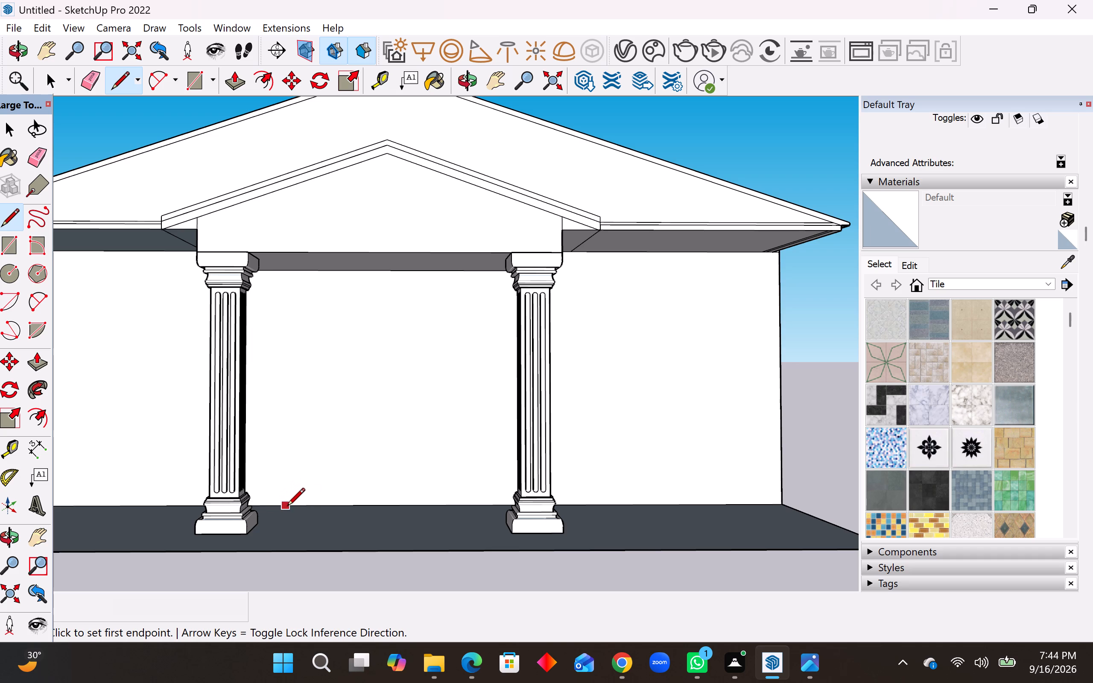
left_click(10, 449)
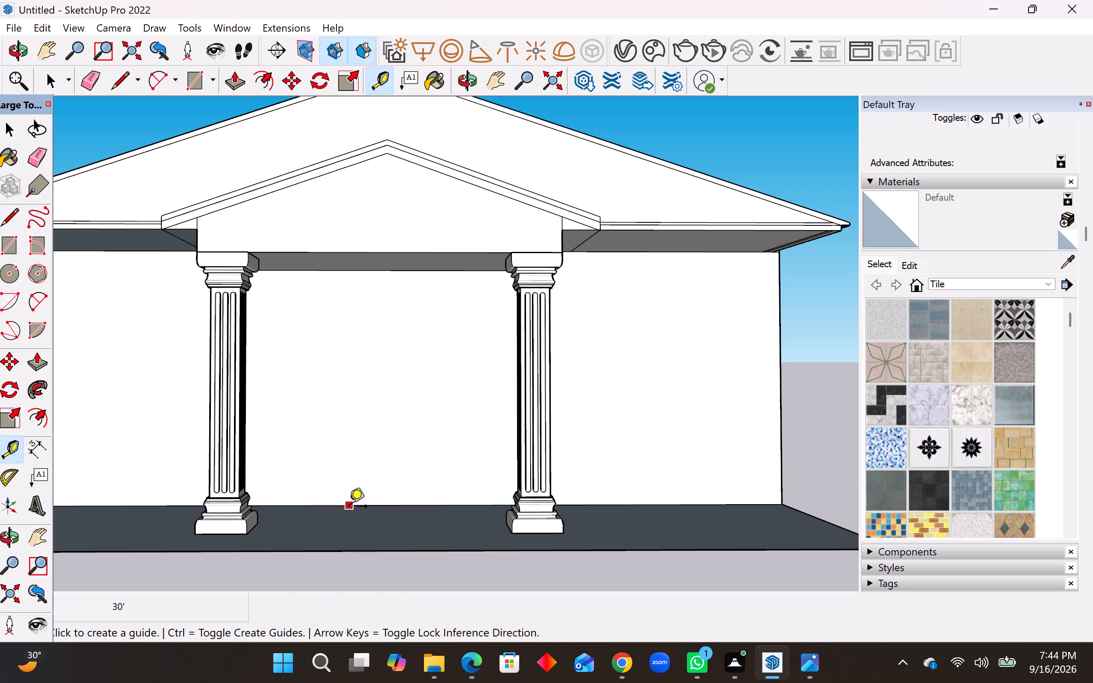
left_click(349, 508)
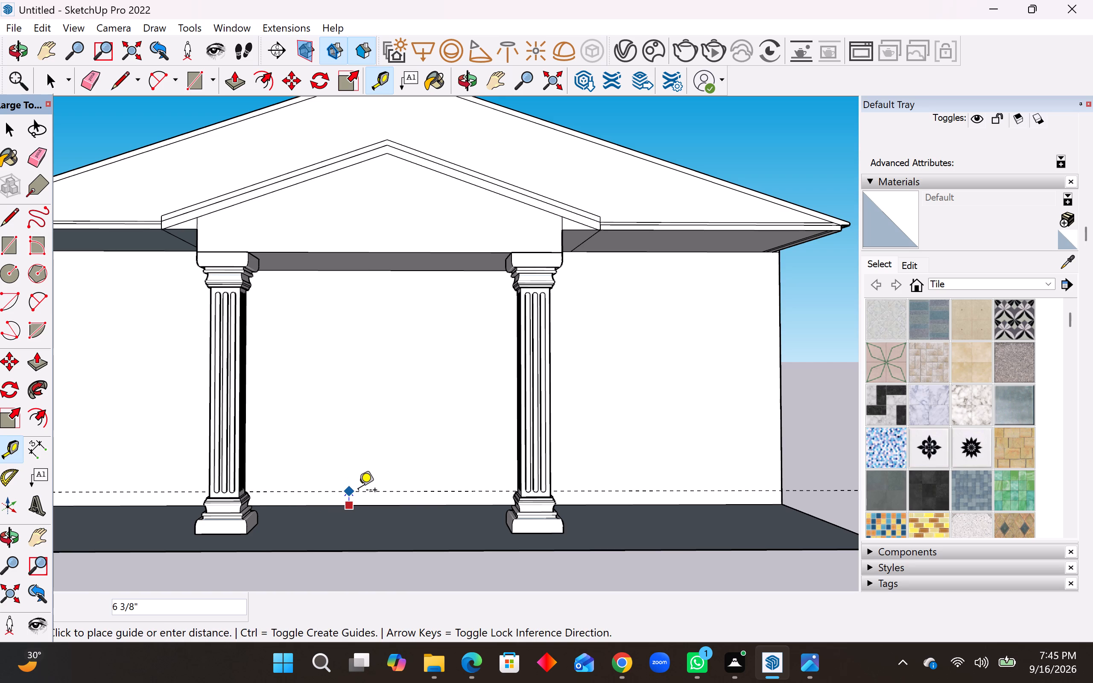
type("6\"")
key("Return")
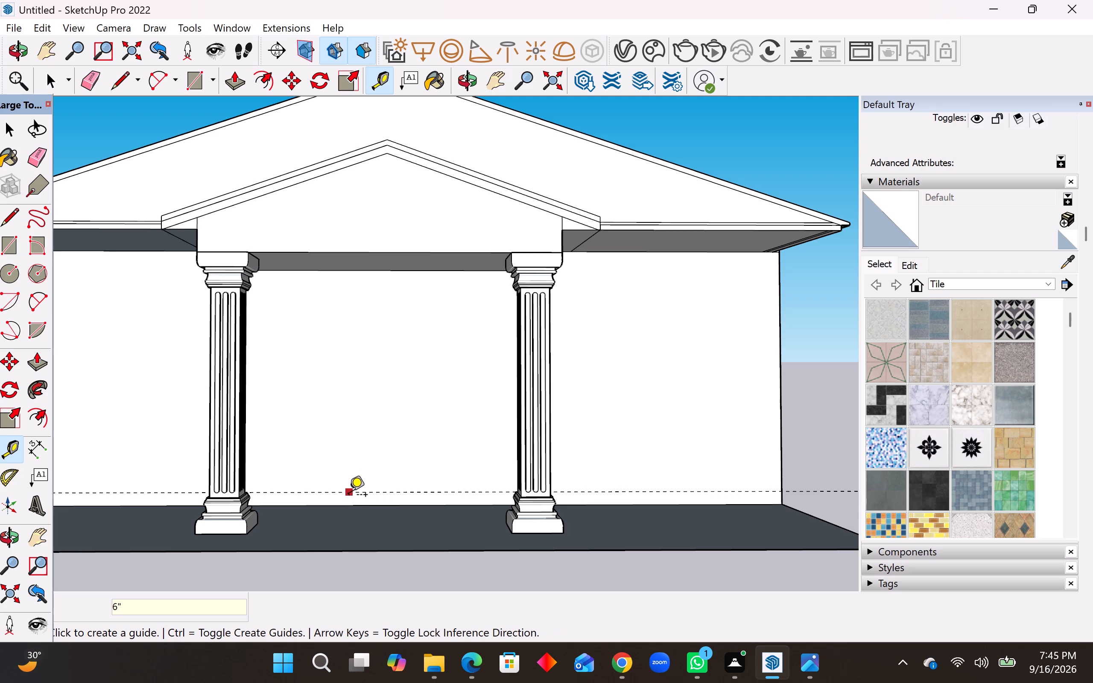
Add a second horizontal guide 6" above the first one on the front wall.
left_click_drag(347, 495, 347, 491)
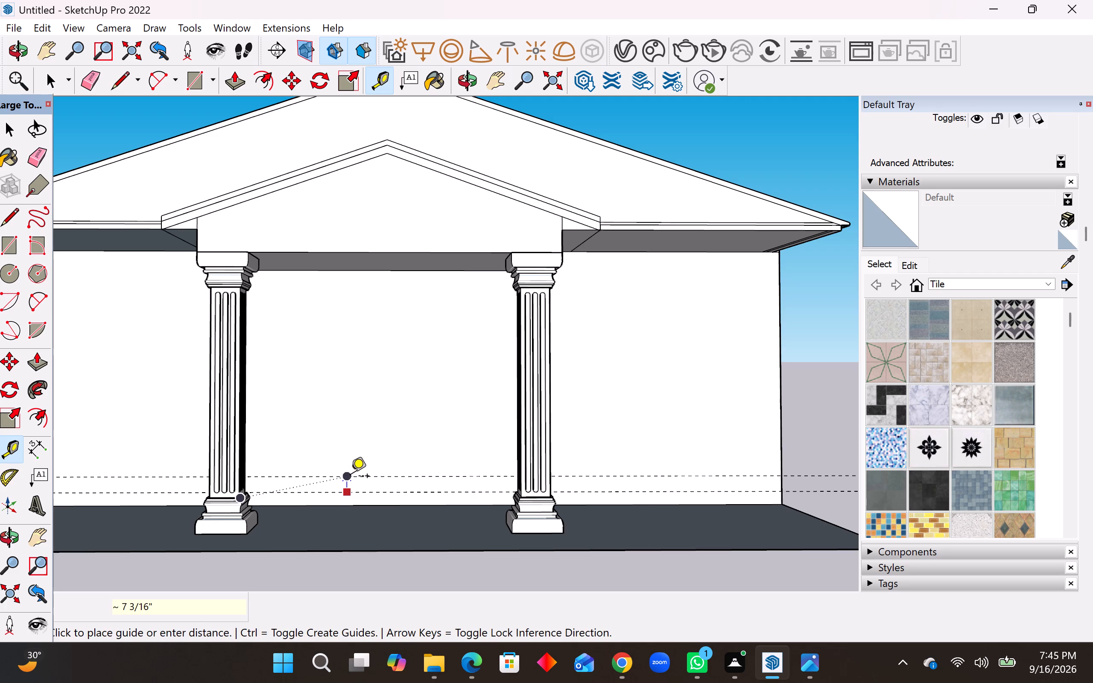
type("6\"")
key("Return")
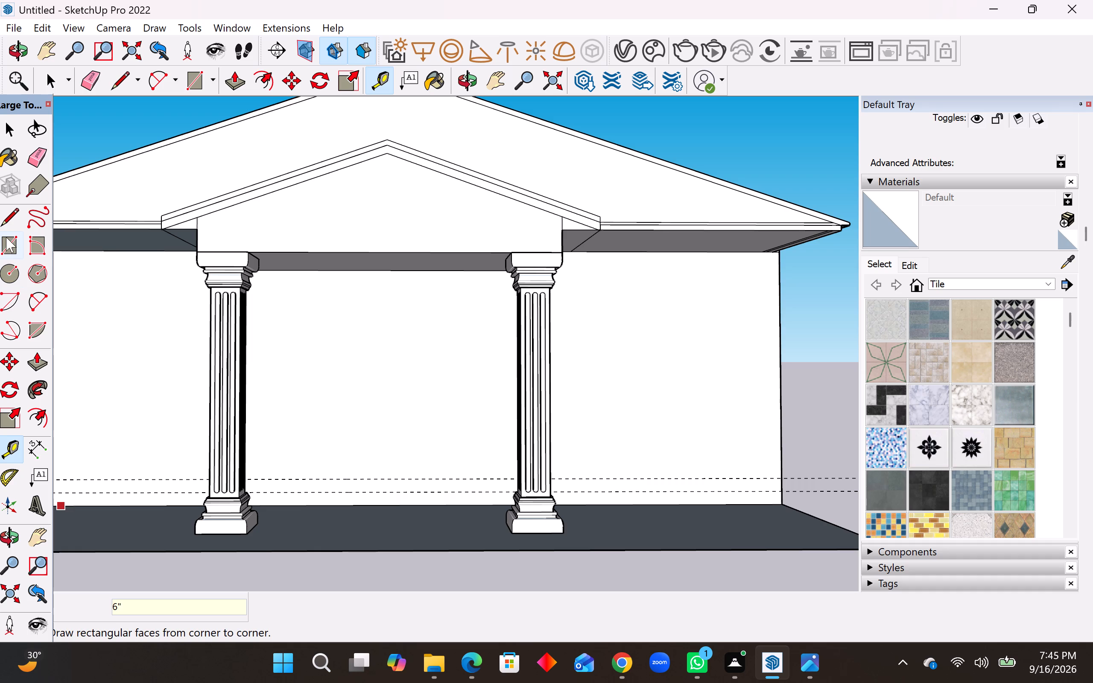
Draw two 30' edges across the full width of the front wall, one along each horizontal guide.
left_click(7, 218)
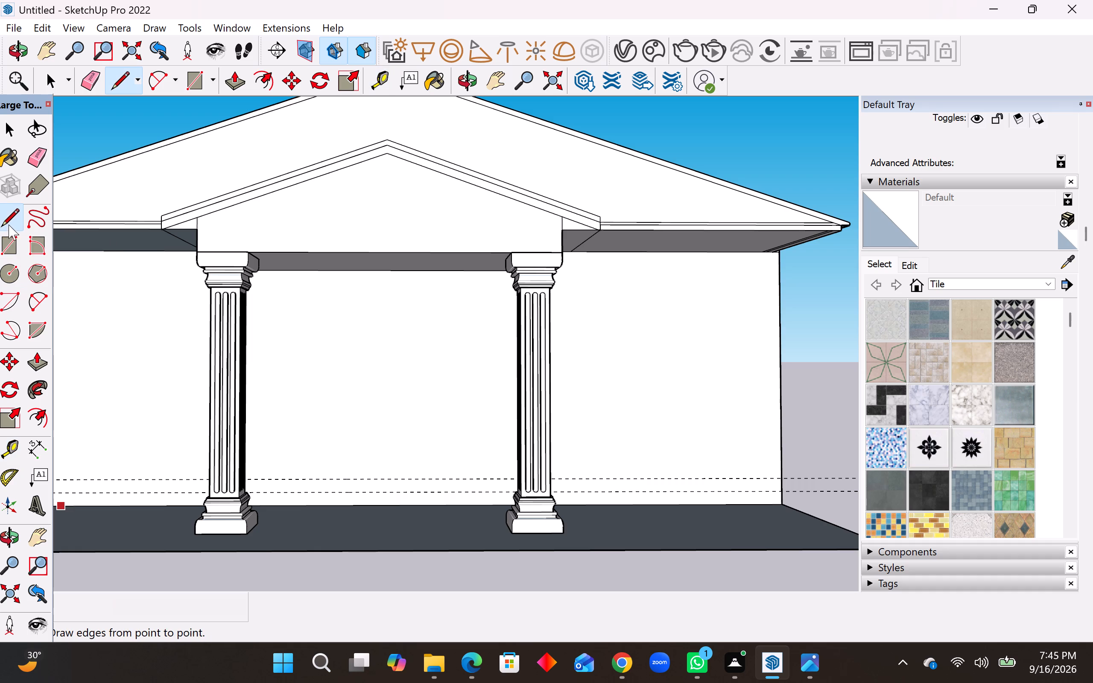
scroll(410, 523, "down", 2)
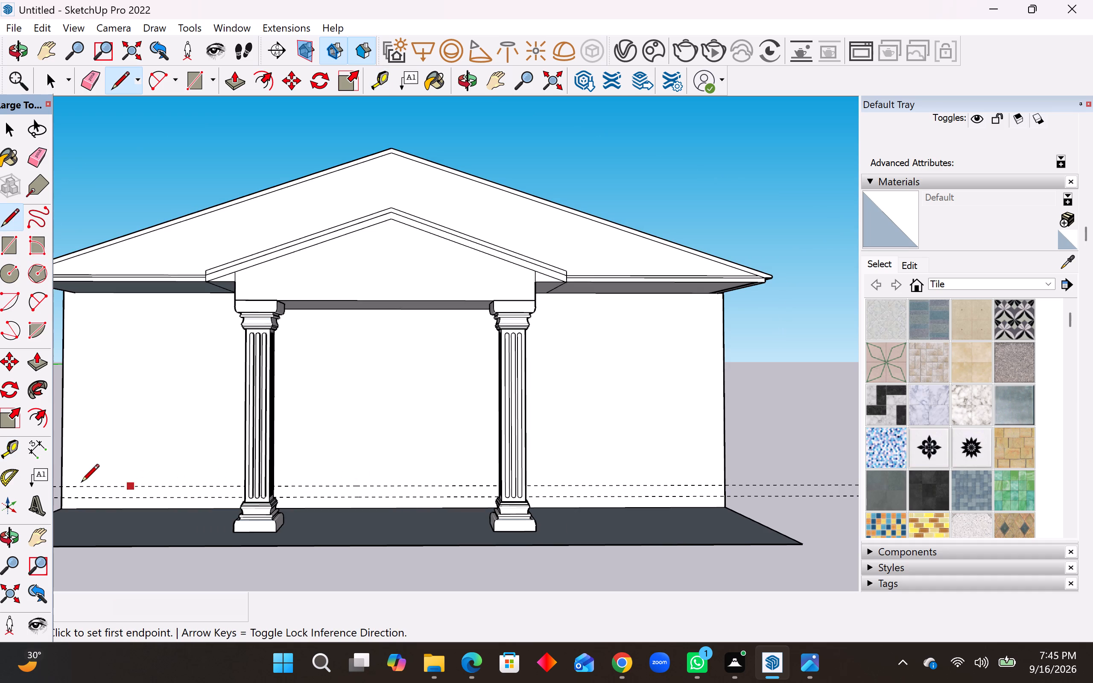
left_click(64, 486)
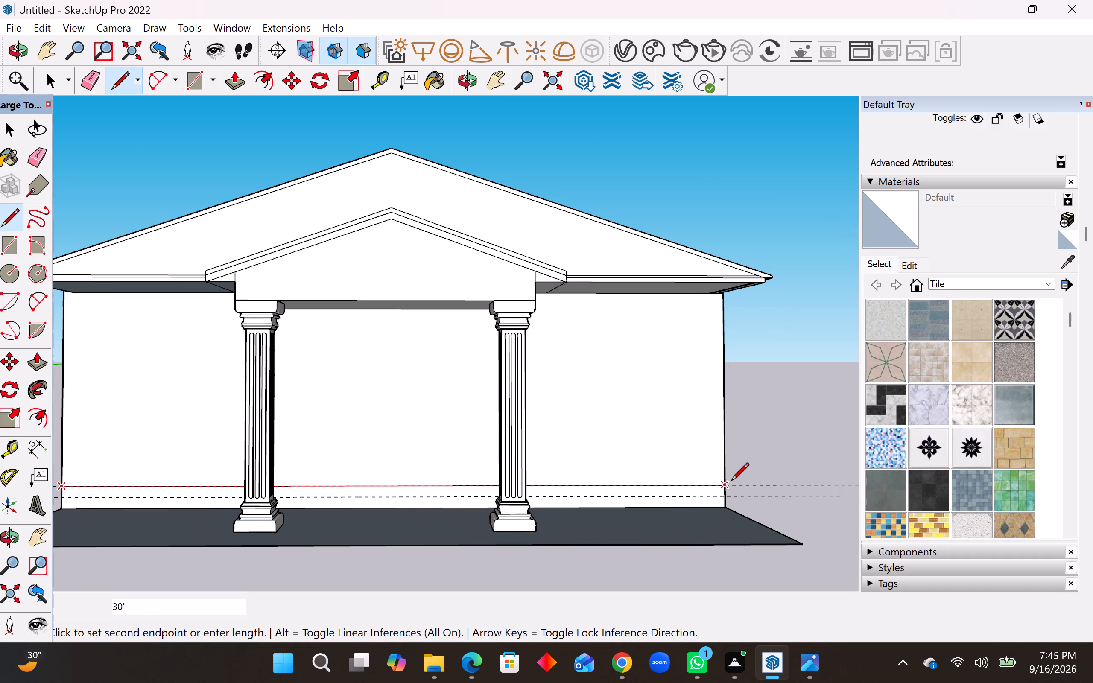
left_click(731, 482)
left_click(61, 500)
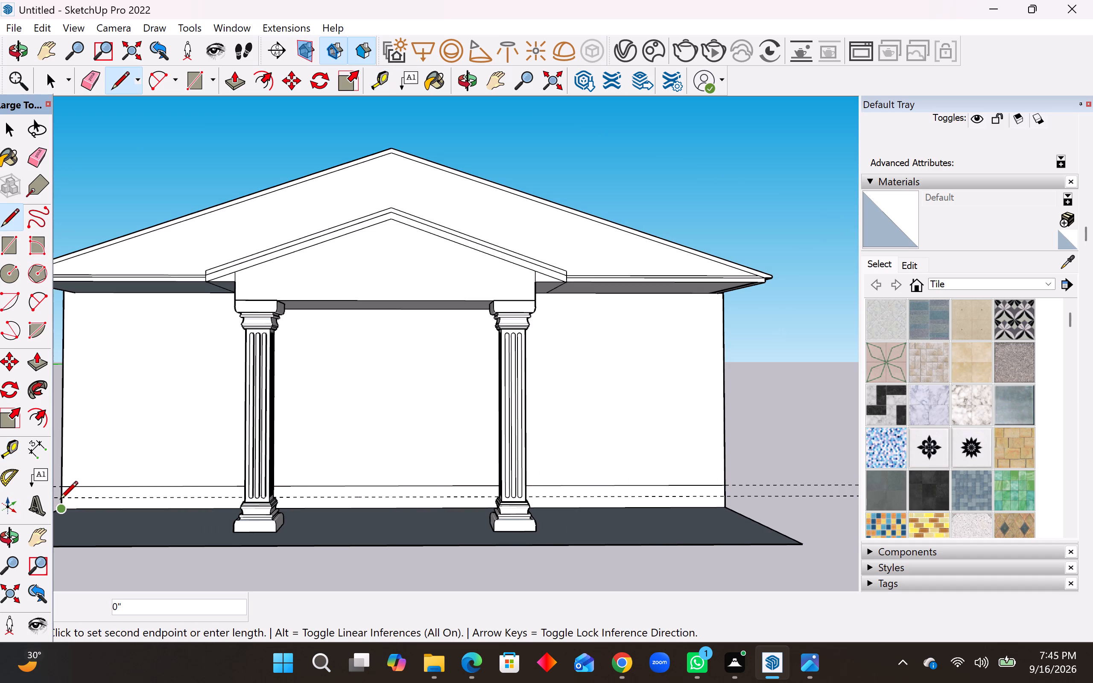
left_click(64, 499)
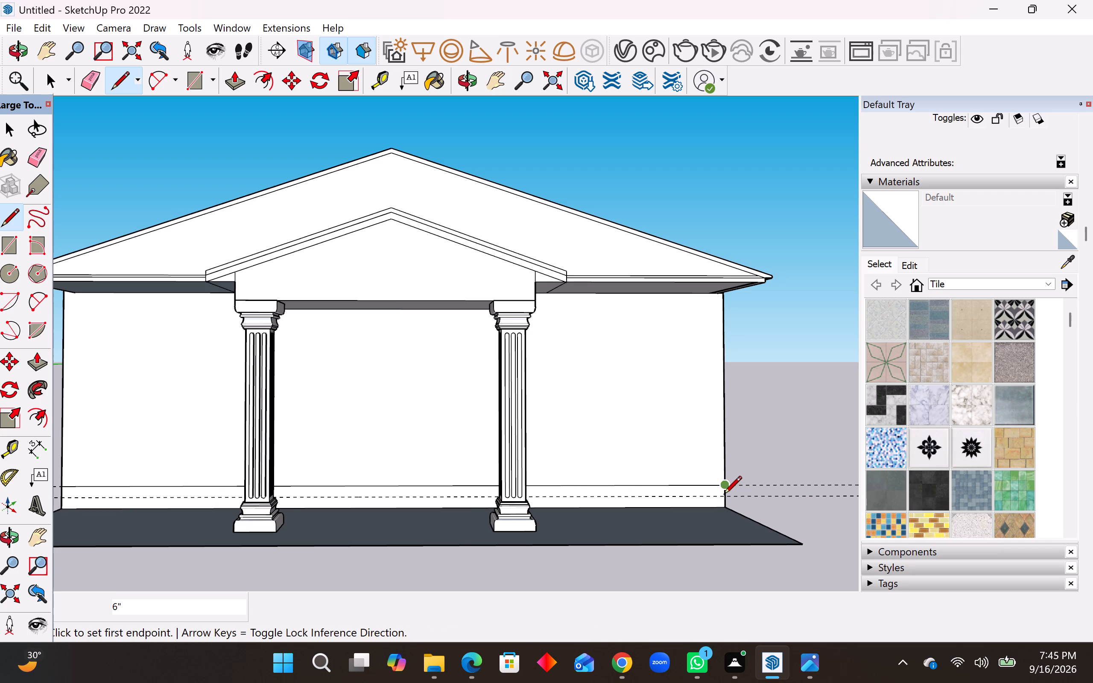
left_click_drag(725, 496, 720, 496)
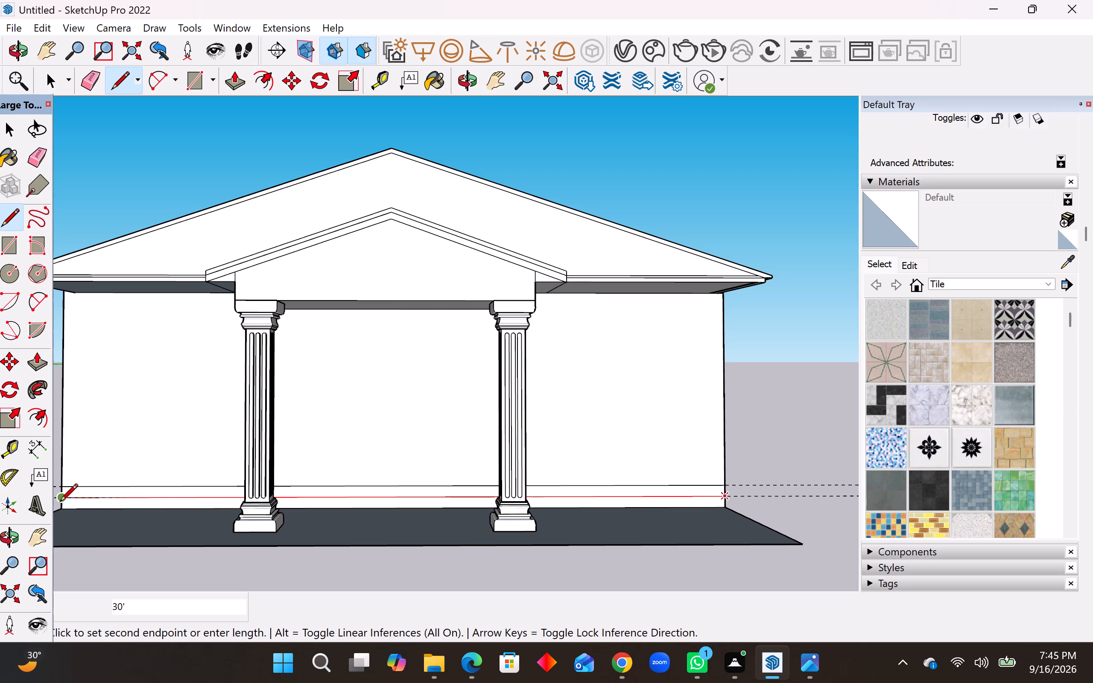
scroll(60, 503, "up", 7)
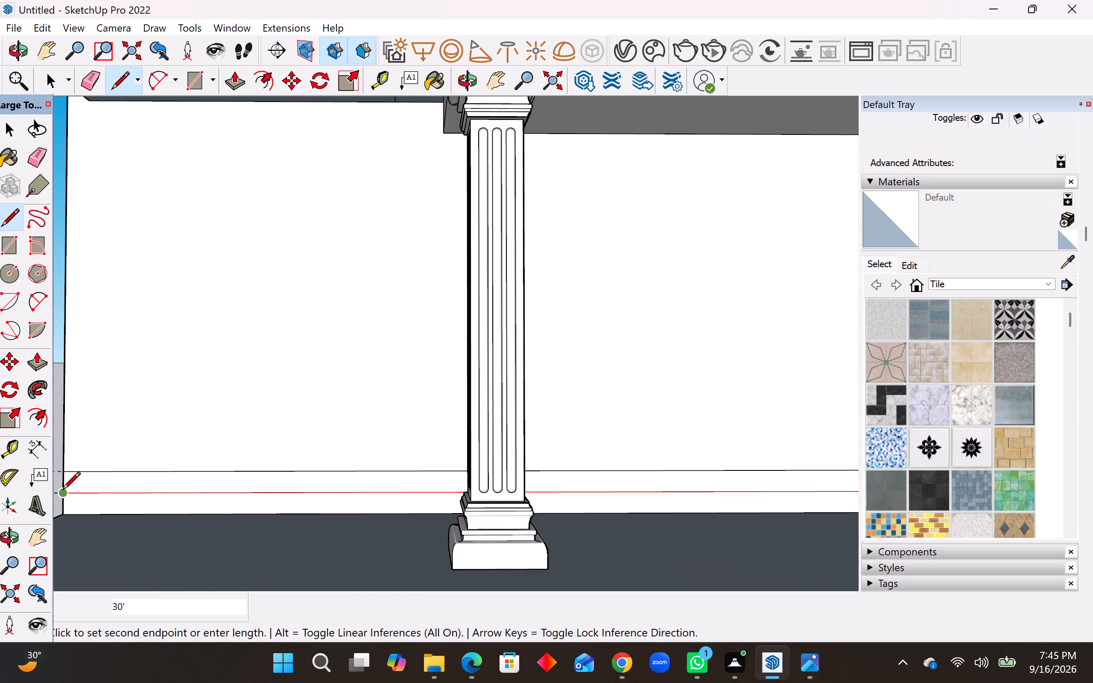
left_click(62, 491)
scroll(188, 485, "down", 8)
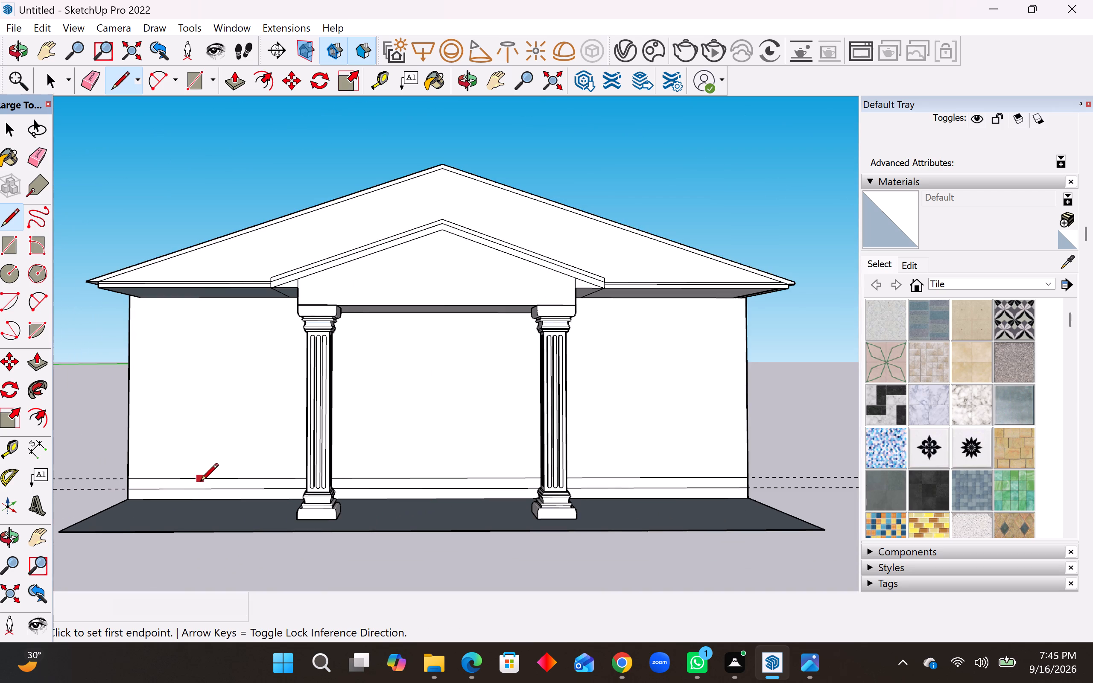
key("space")
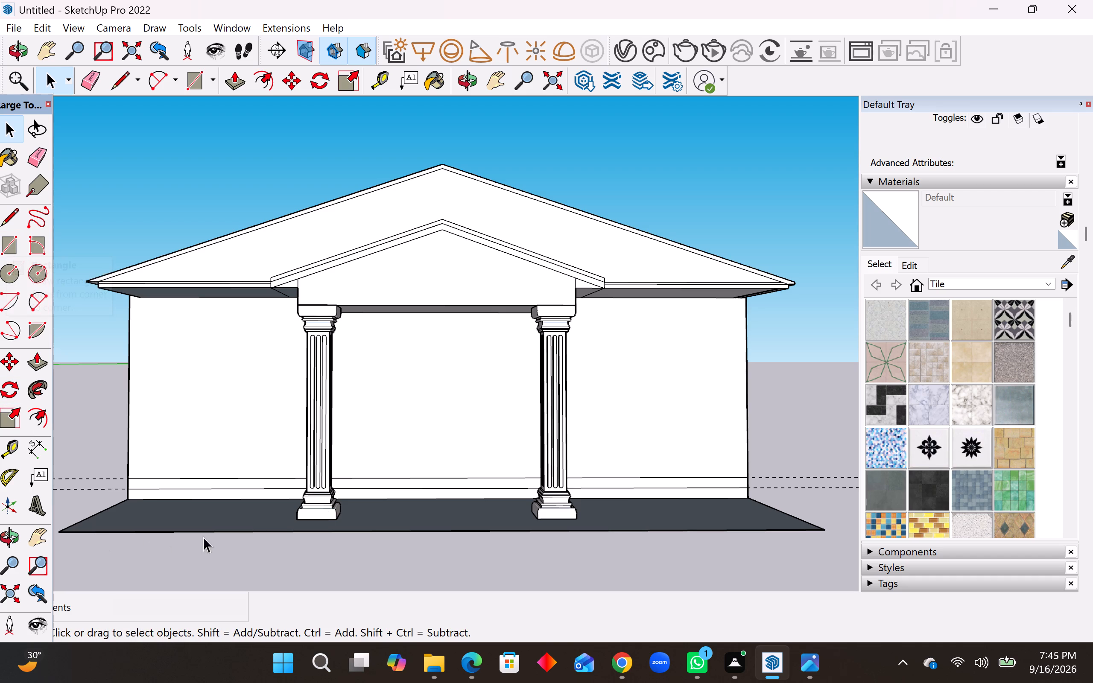
Explode the left-hand porch column component into loose geometry.
right_click(315, 499)
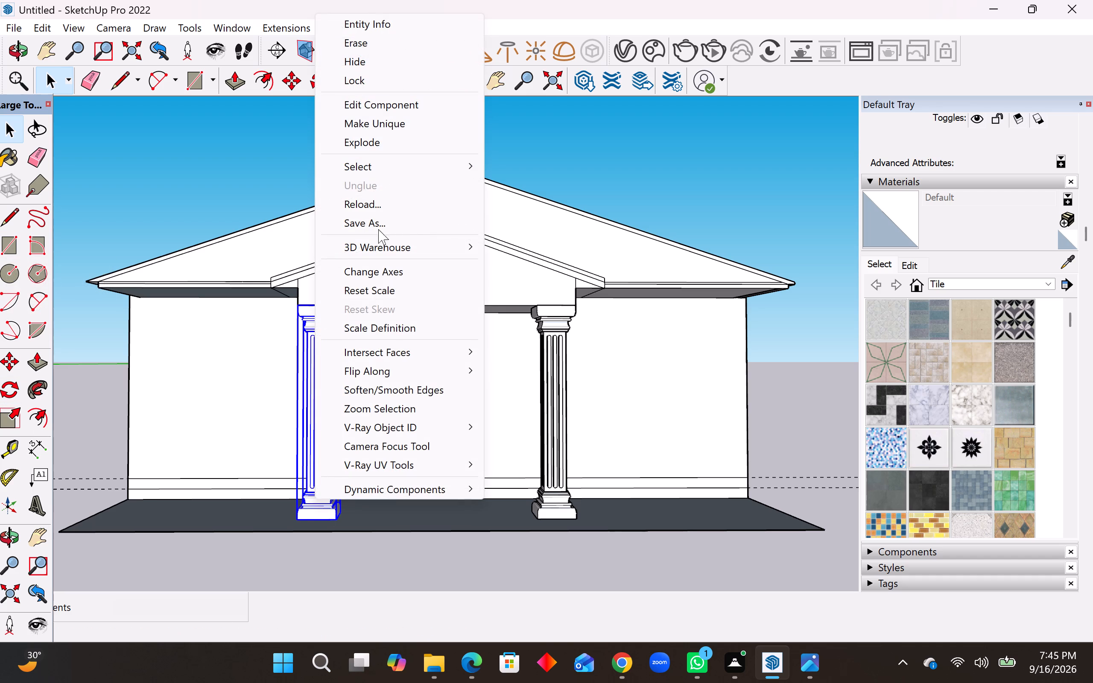
left_click(382, 144)
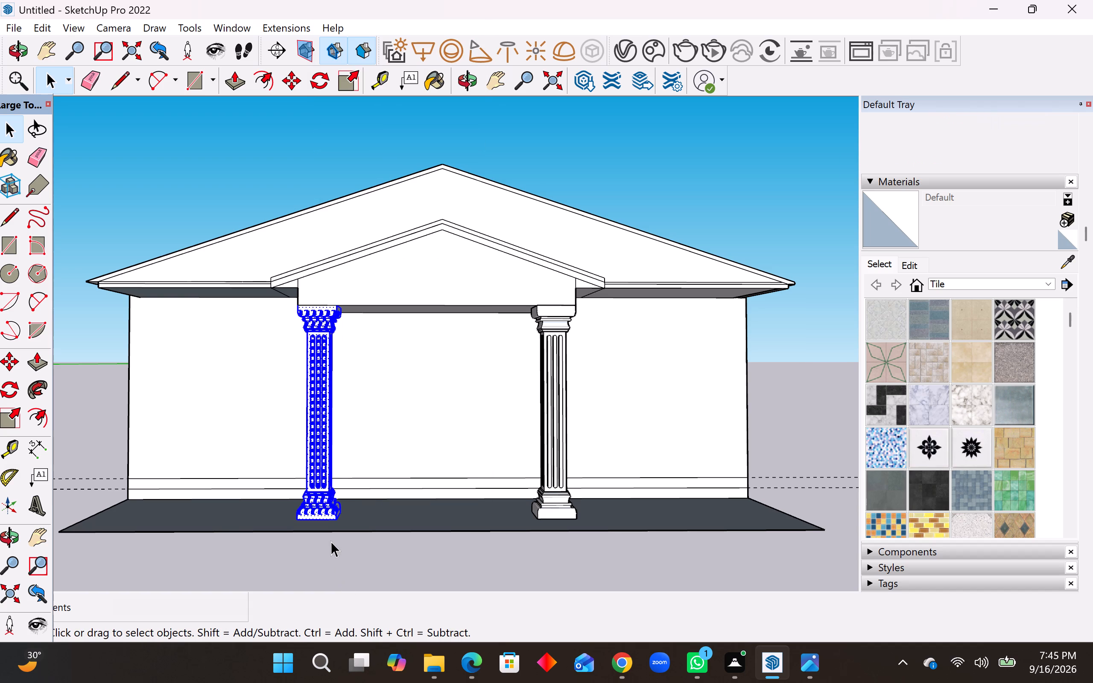
left_click(321, 551)
left_click(318, 500)
middle_click_drag(321, 509, 322, 509)
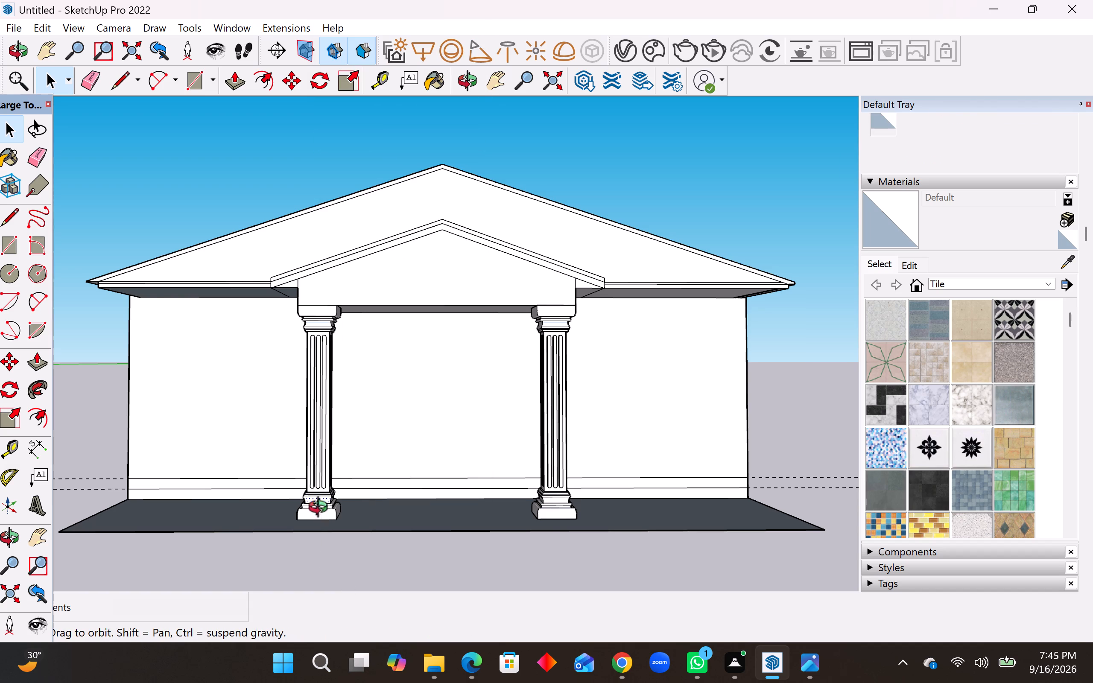
middle_click_drag(322, 509, 667, 478)
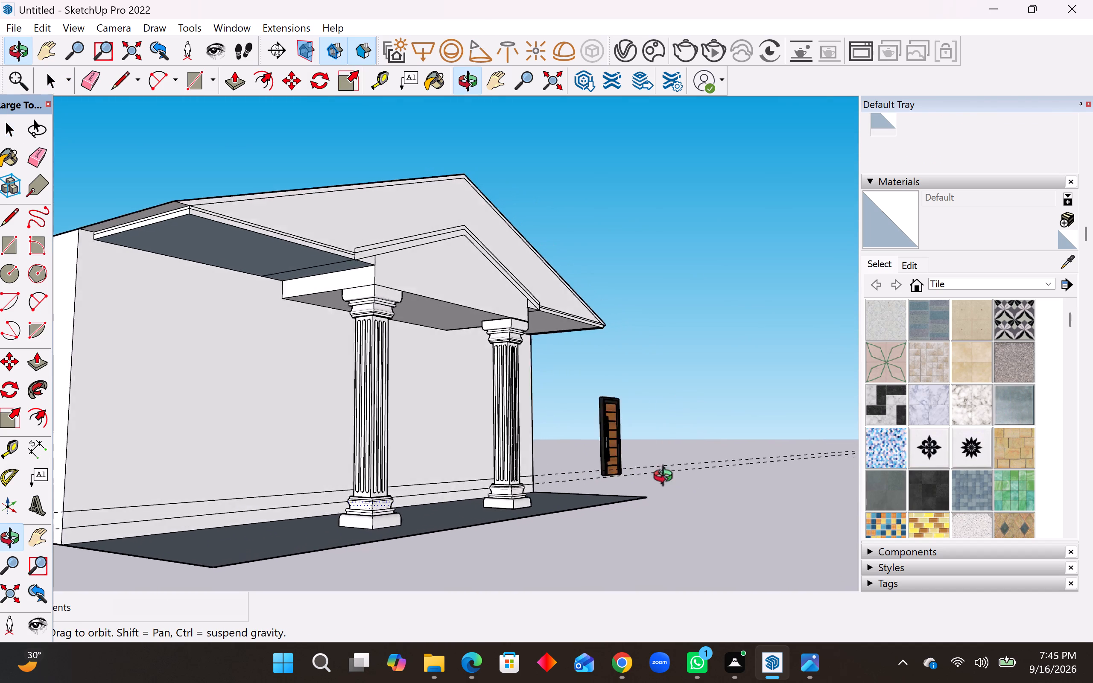
middle_click_drag(667, 478, 336, 521)
key("Escape")
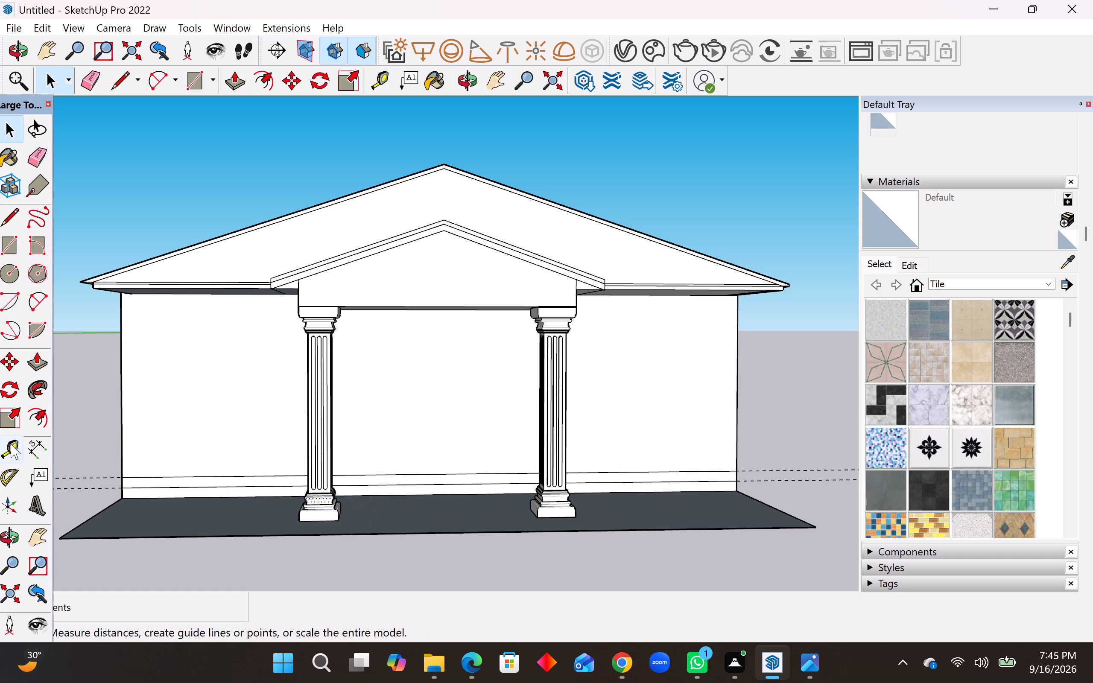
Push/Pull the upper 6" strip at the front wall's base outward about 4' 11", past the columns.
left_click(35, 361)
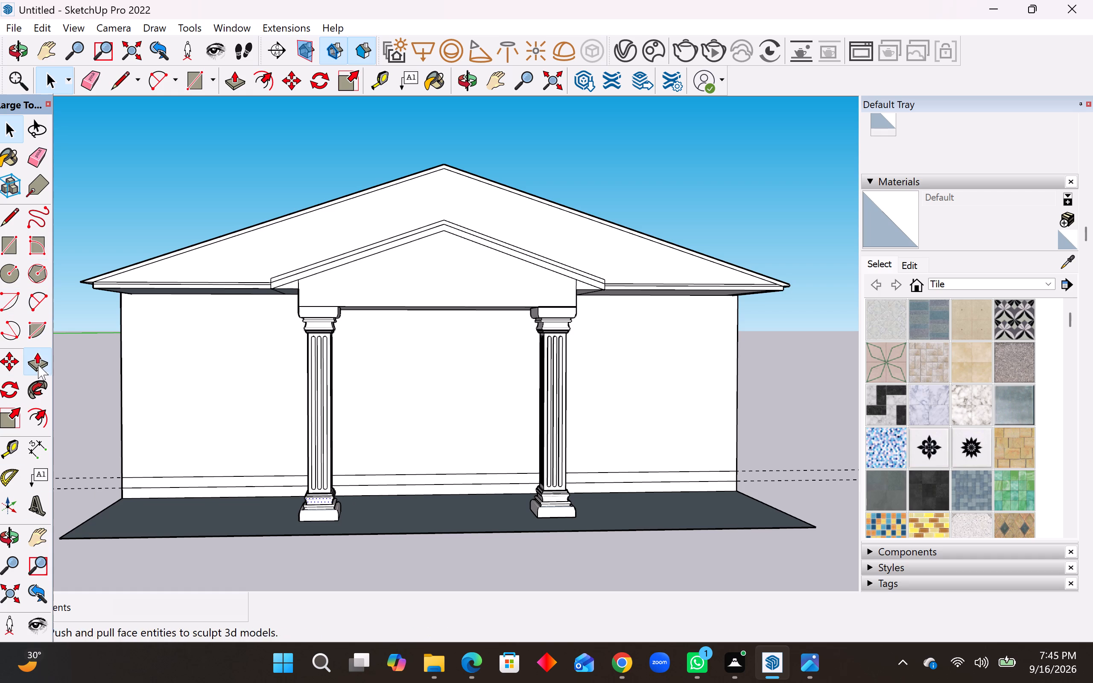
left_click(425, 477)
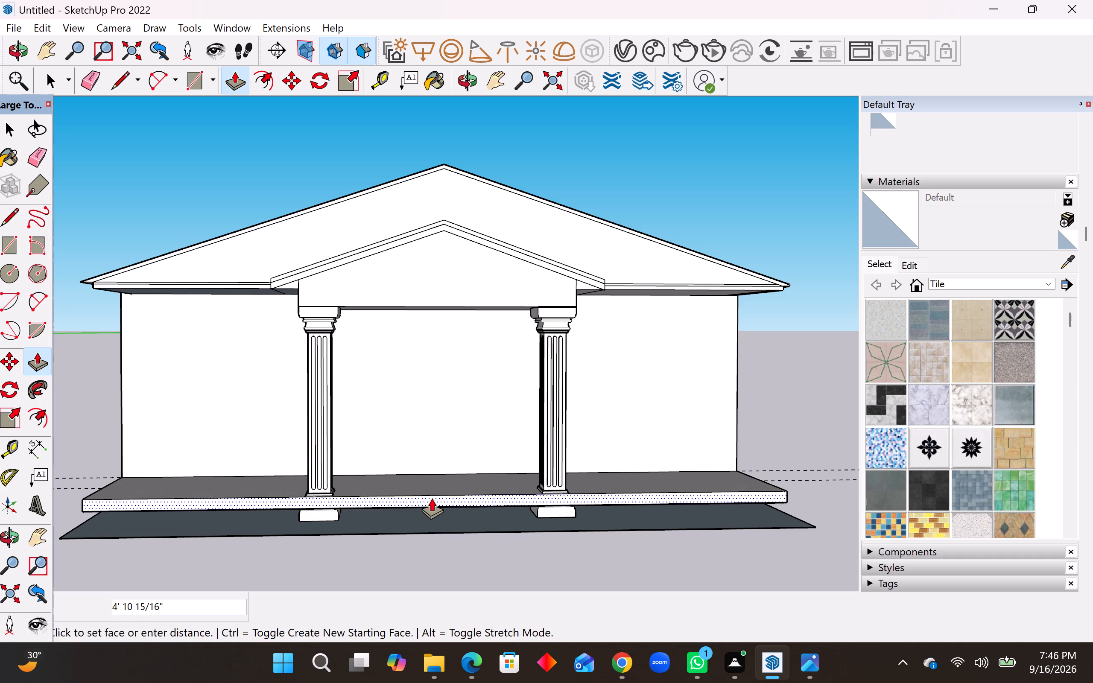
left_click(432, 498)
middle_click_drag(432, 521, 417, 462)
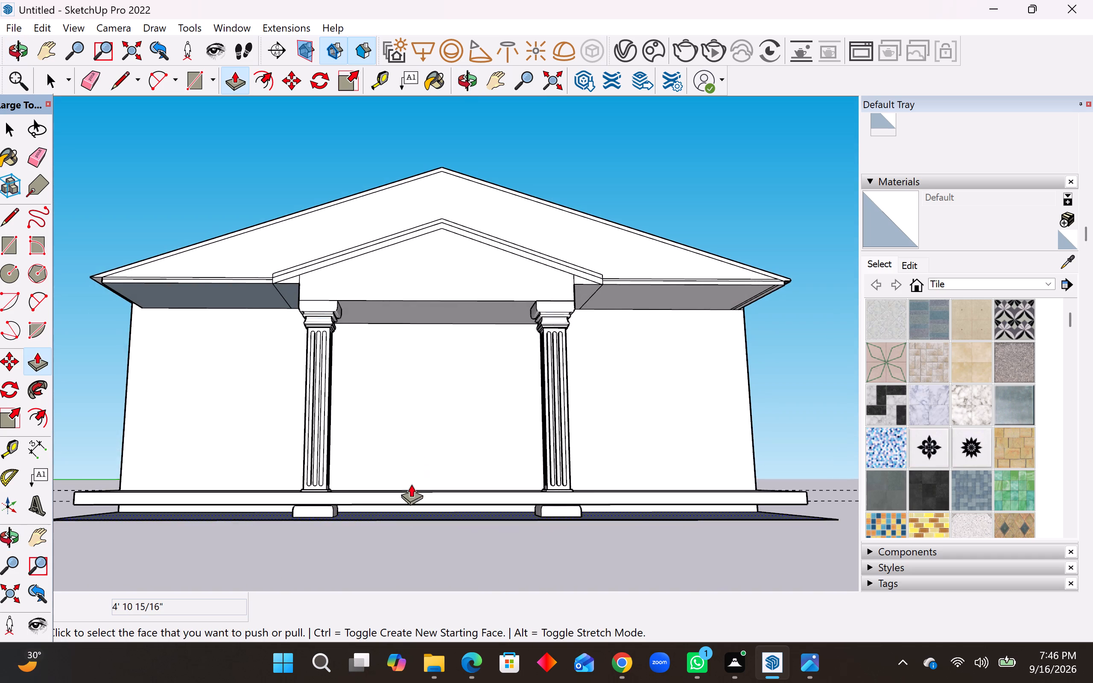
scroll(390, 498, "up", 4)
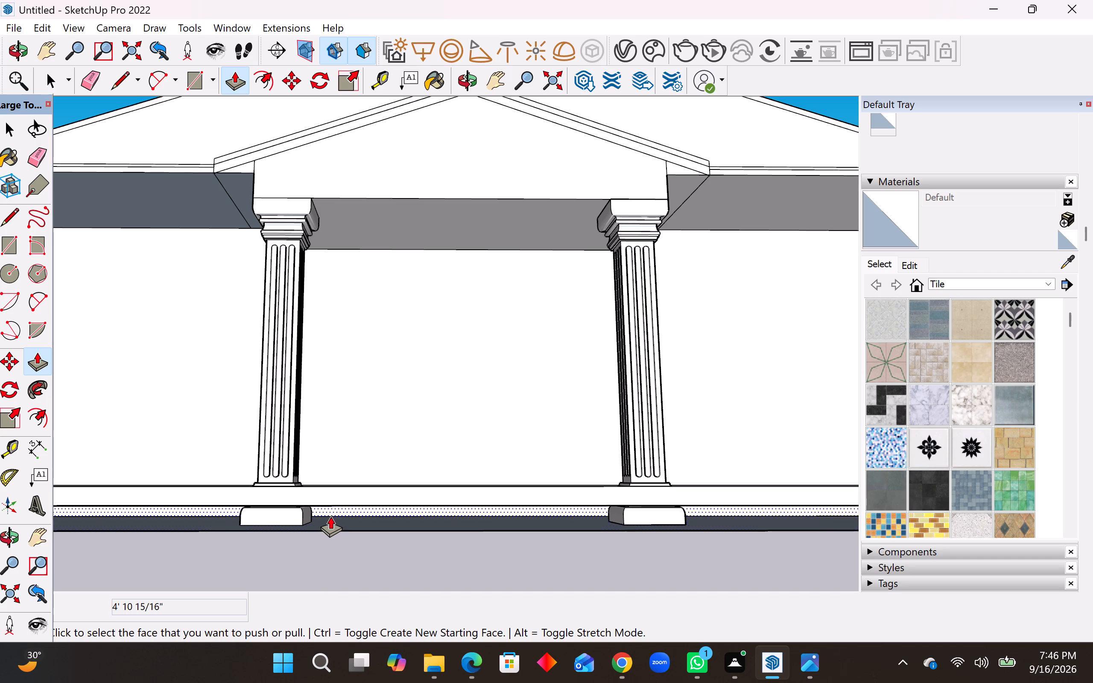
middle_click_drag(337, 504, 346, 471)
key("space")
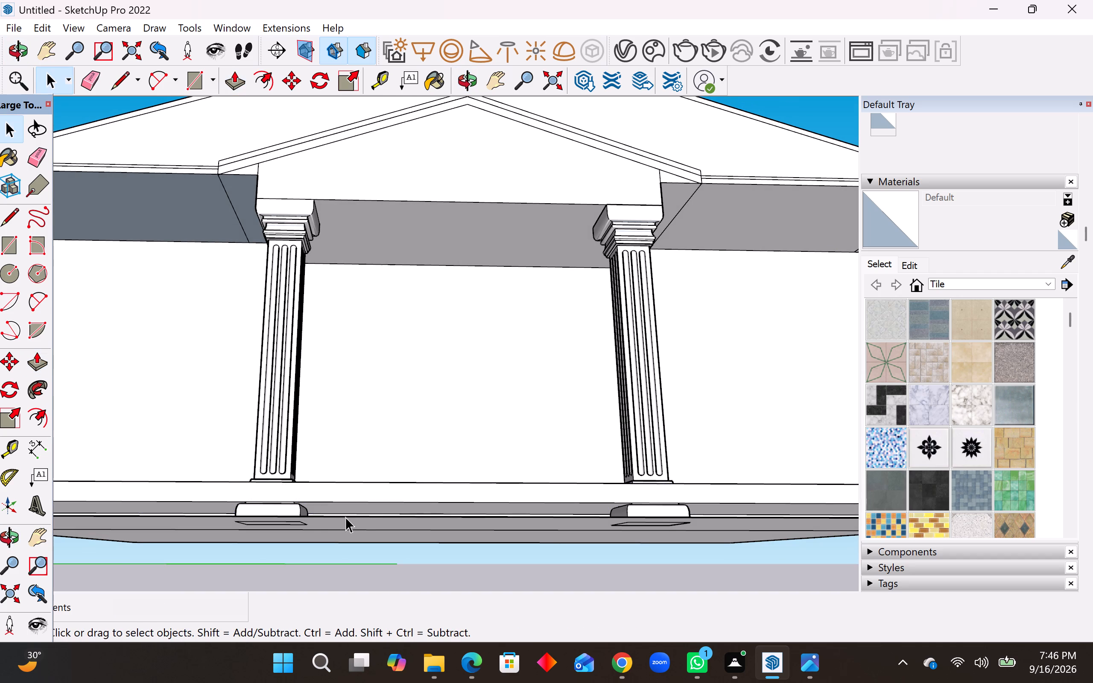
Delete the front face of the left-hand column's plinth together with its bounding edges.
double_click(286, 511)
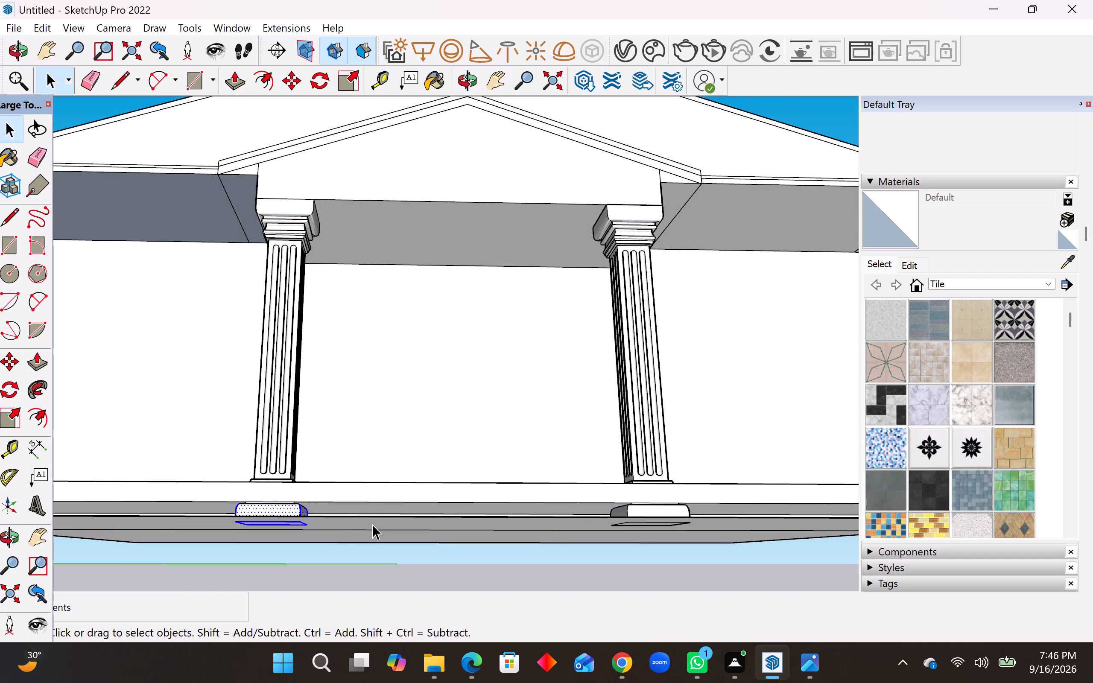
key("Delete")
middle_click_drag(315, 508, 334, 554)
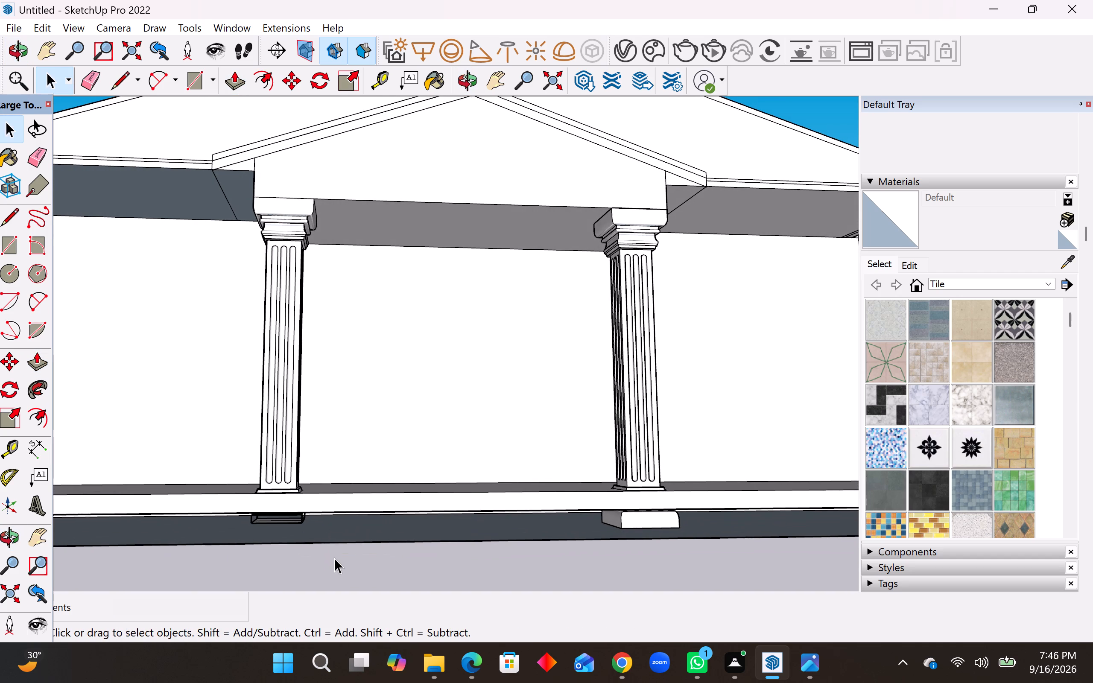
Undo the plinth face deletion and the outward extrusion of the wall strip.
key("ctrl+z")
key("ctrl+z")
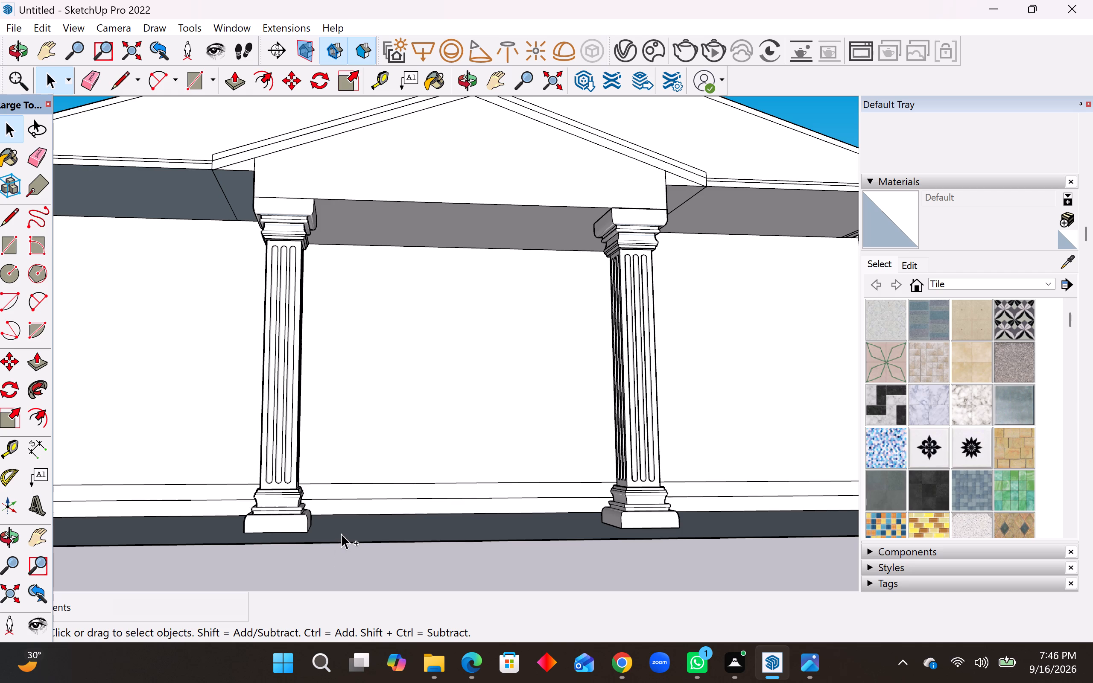
Delete the outer faces of the left-hand column's plinth and the base mouldings above it, with the selected moulding edge.
middle_click_drag(296, 502, 488, 501)
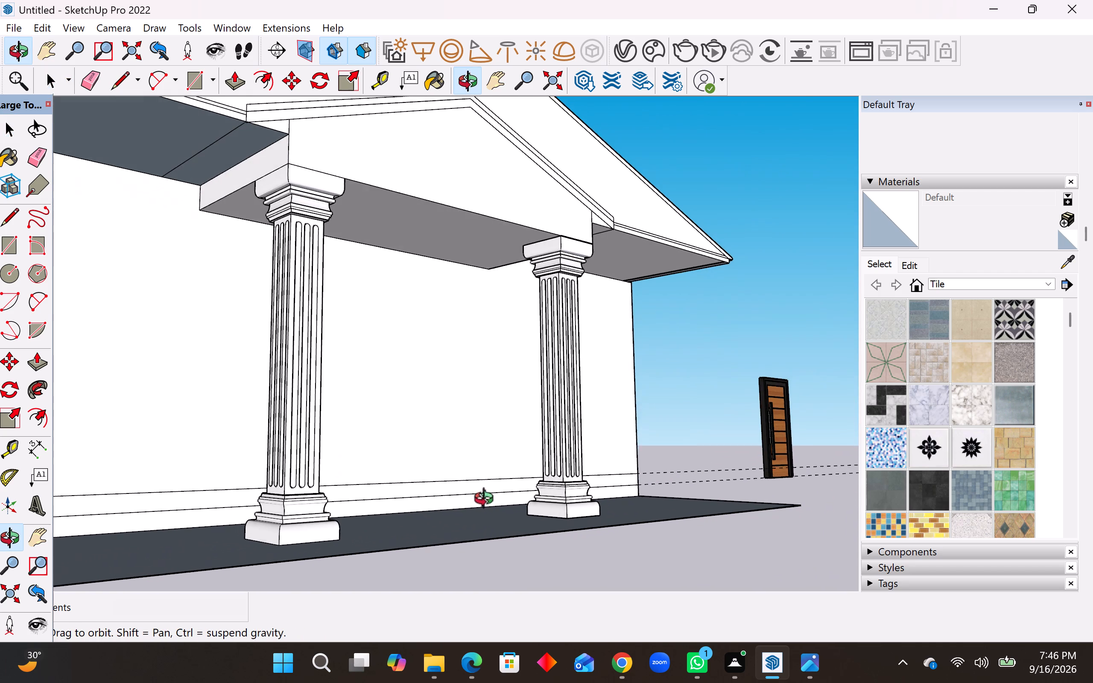
middle_click_drag(488, 501, 488, 501)
left_click(304, 509)
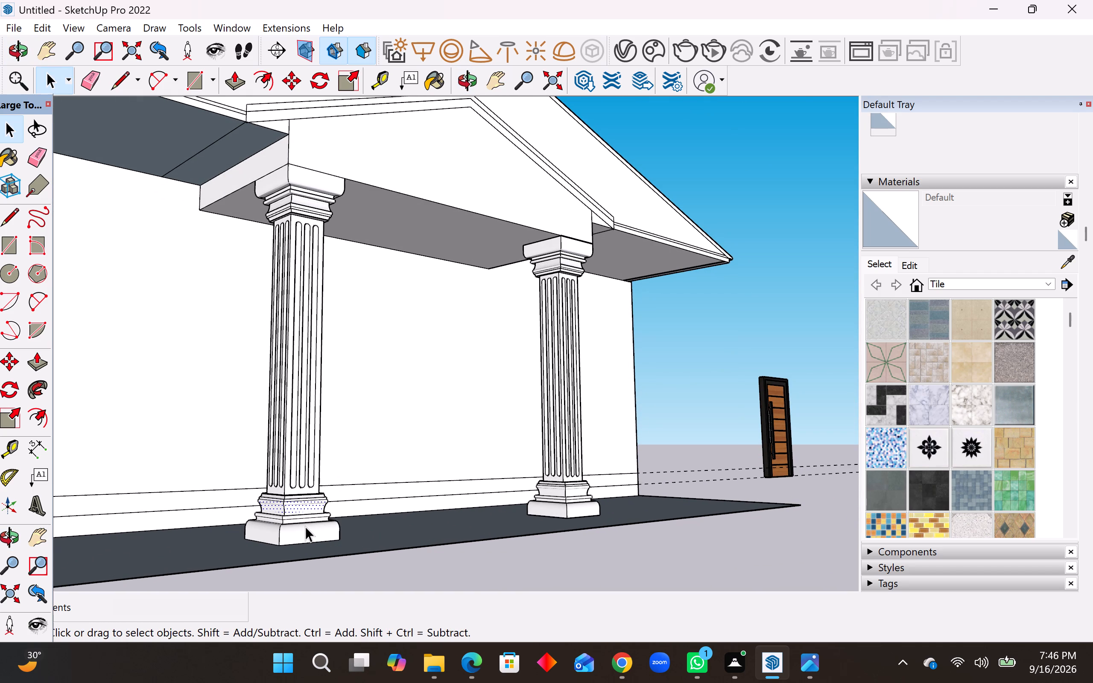
left_click(304, 530, "ctrl")
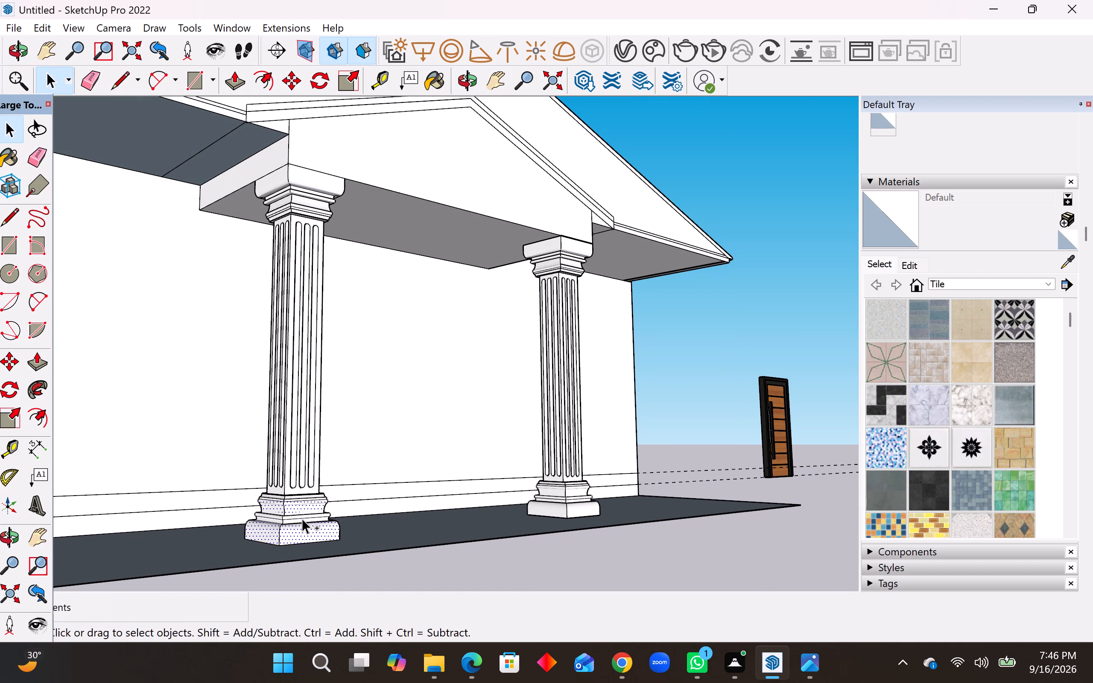
left_click(302, 518, "ctrl")
left_click(300, 516, "ctrl")
left_click(298, 516, "ctrl")
left_click(293, 513, "ctrl")
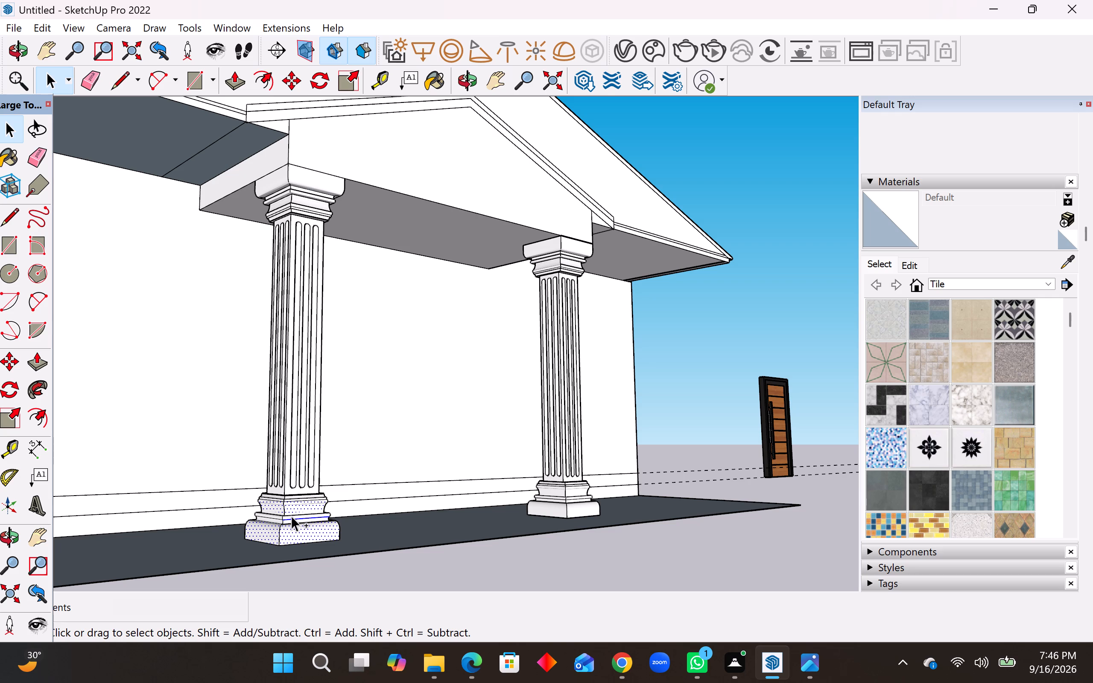
left_click(290, 517, "ctrl")
scroll(280, 523, "up", 6, "ctrl")
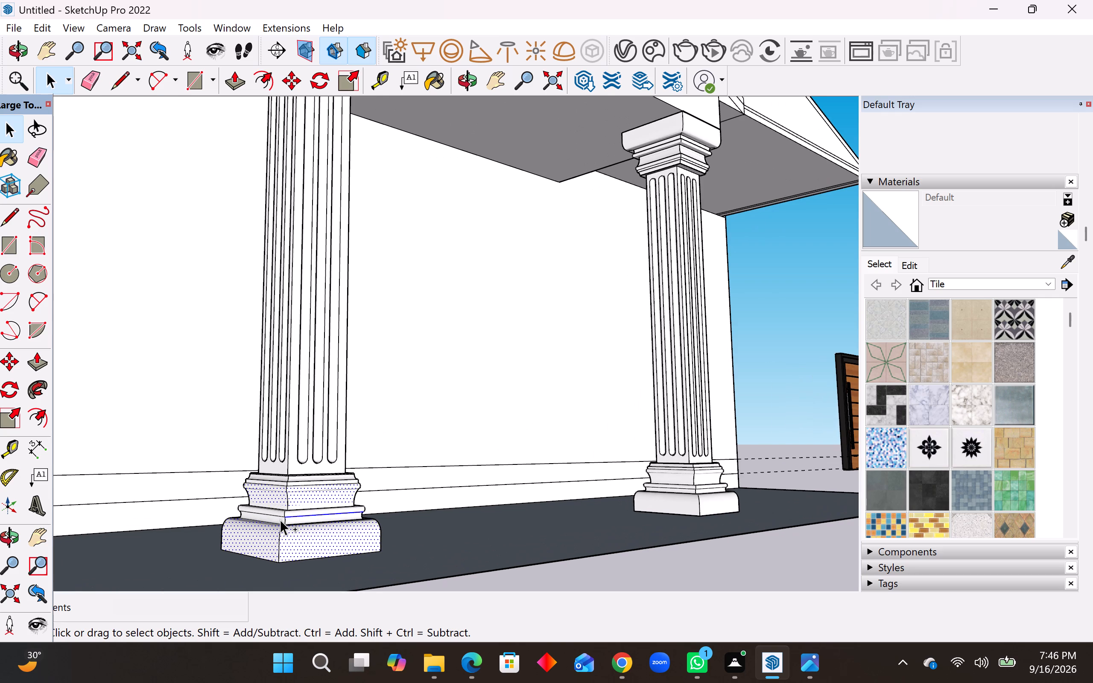
left_click(280, 519, "ctrl")
left_click(296, 519, "ctrl")
left_click(293, 519, "ctrl")
left_click(295, 505, "ctrl")
key("Delete")
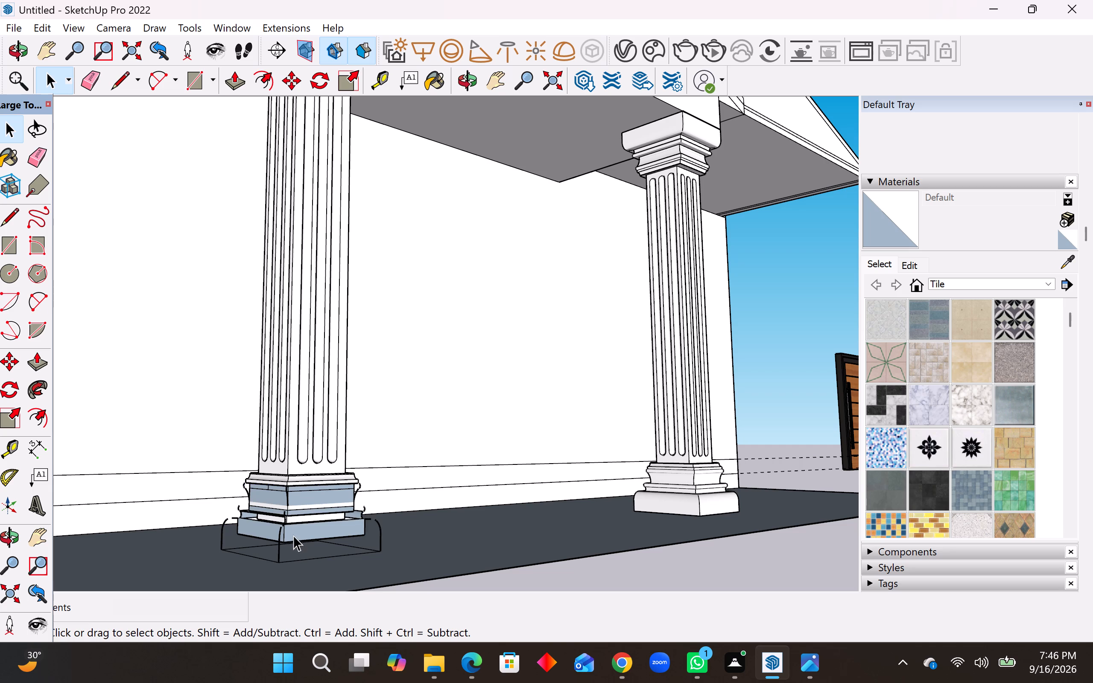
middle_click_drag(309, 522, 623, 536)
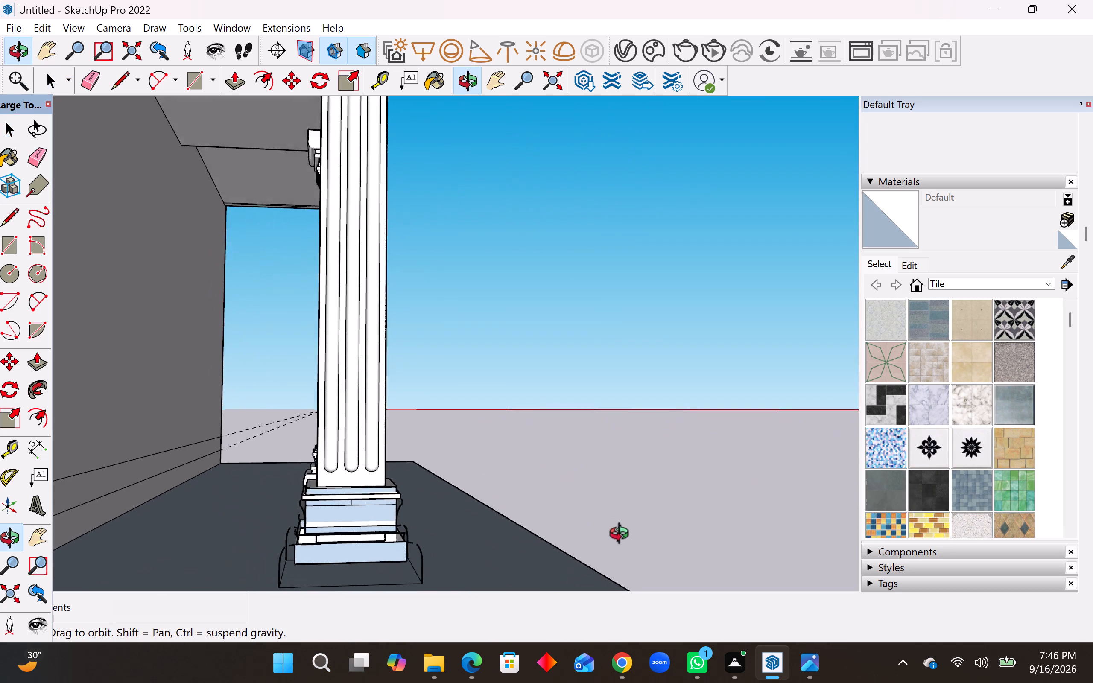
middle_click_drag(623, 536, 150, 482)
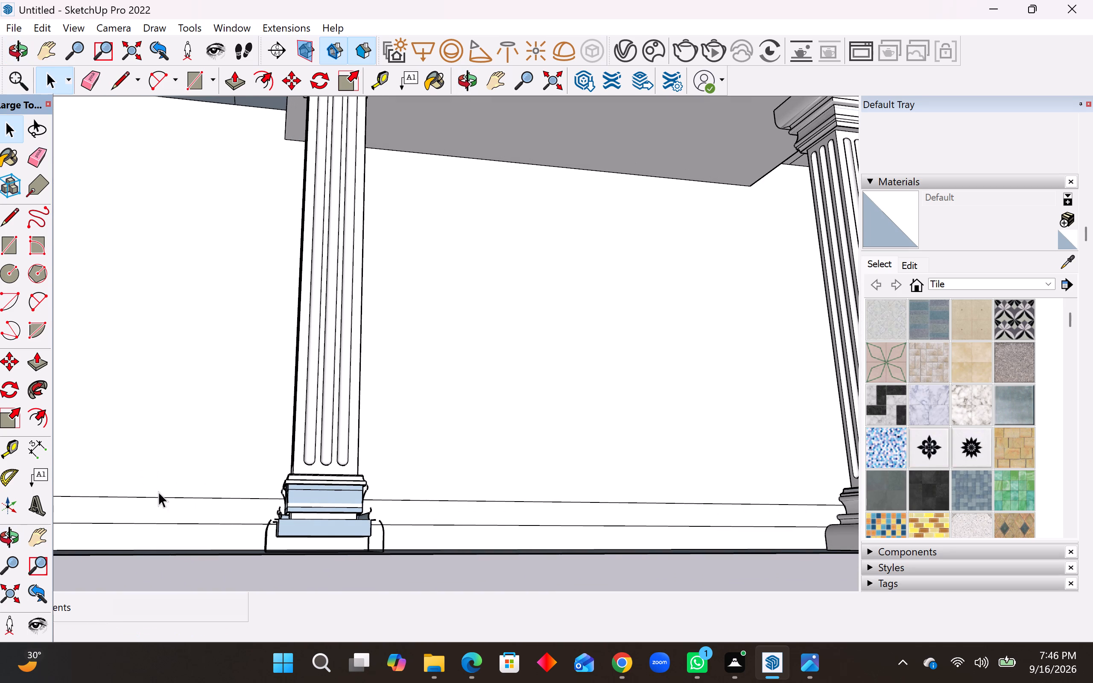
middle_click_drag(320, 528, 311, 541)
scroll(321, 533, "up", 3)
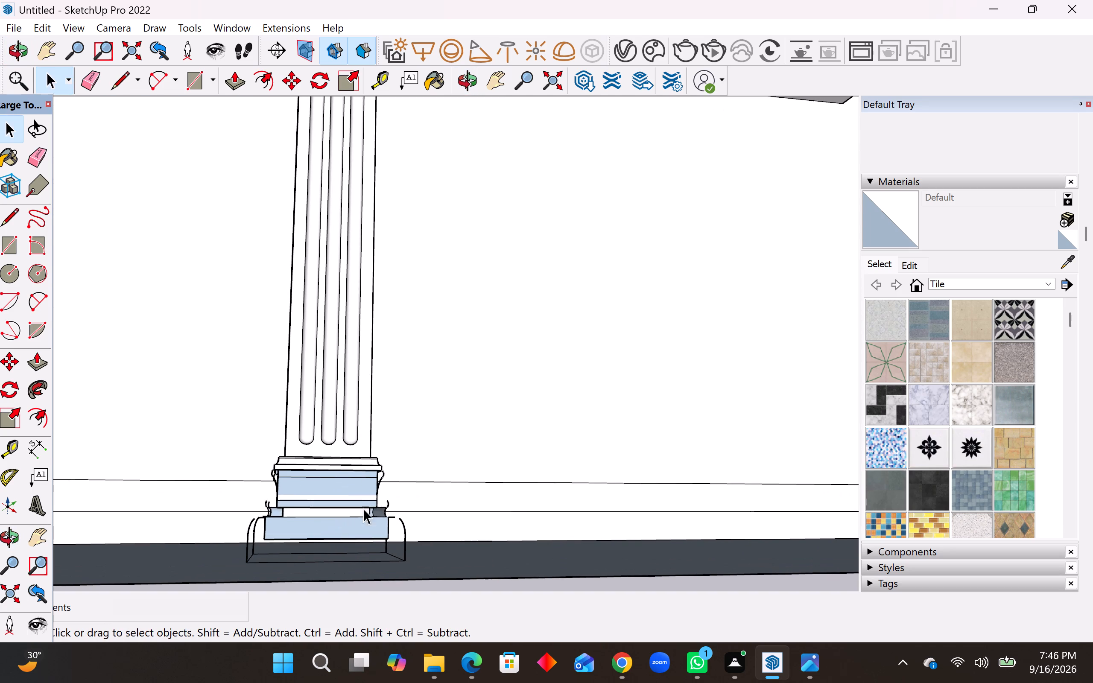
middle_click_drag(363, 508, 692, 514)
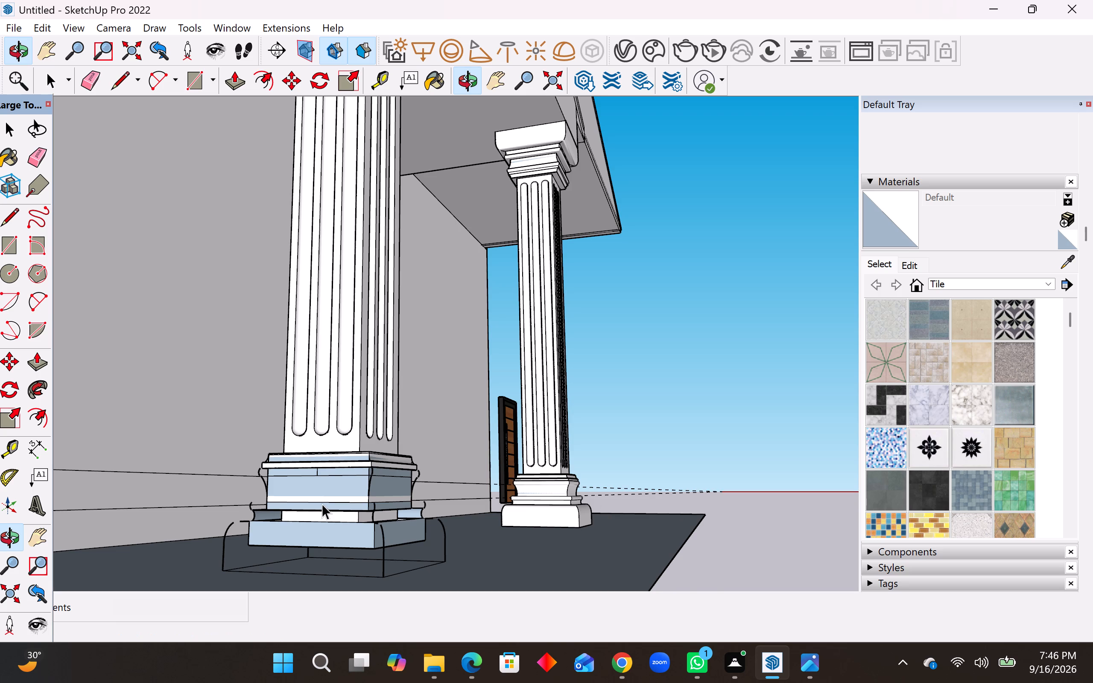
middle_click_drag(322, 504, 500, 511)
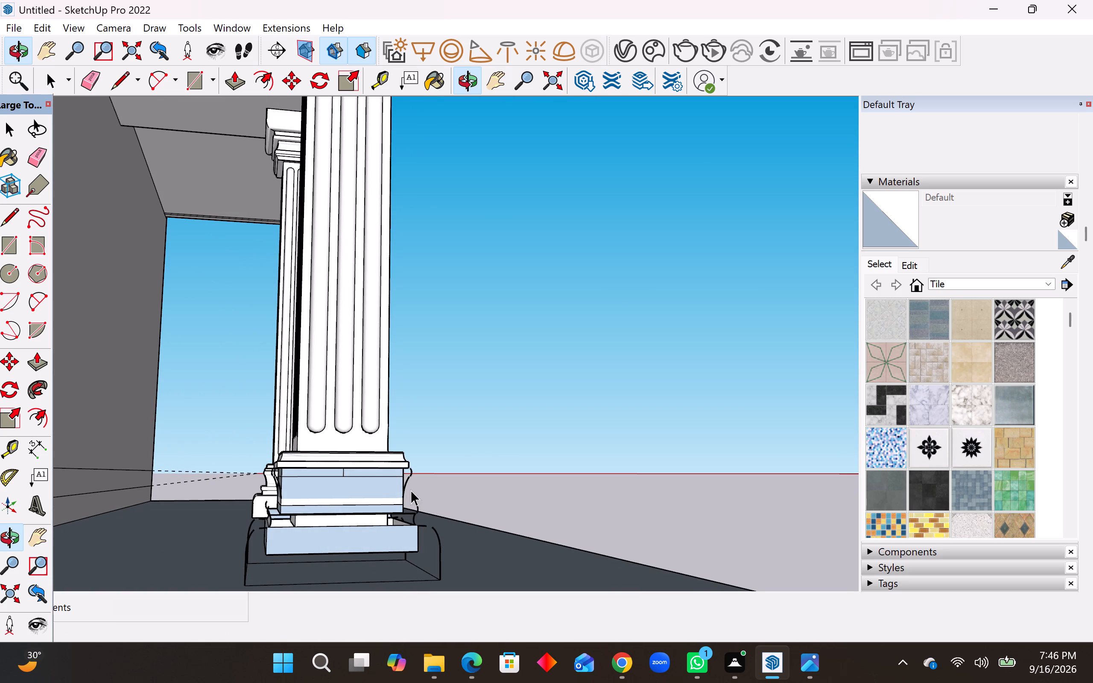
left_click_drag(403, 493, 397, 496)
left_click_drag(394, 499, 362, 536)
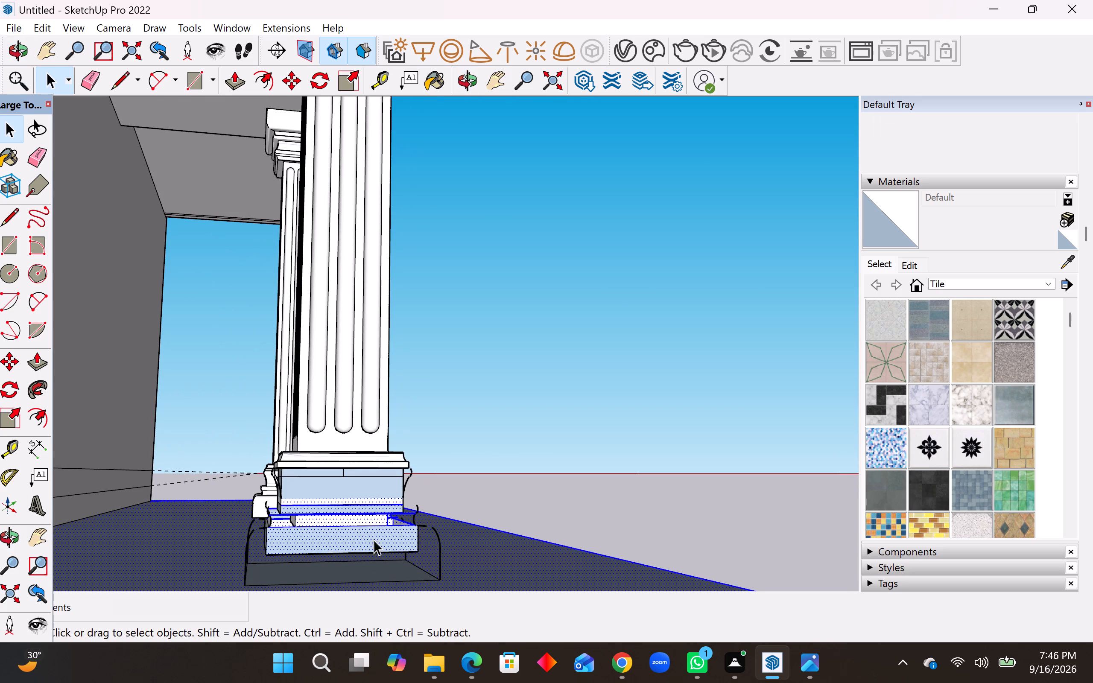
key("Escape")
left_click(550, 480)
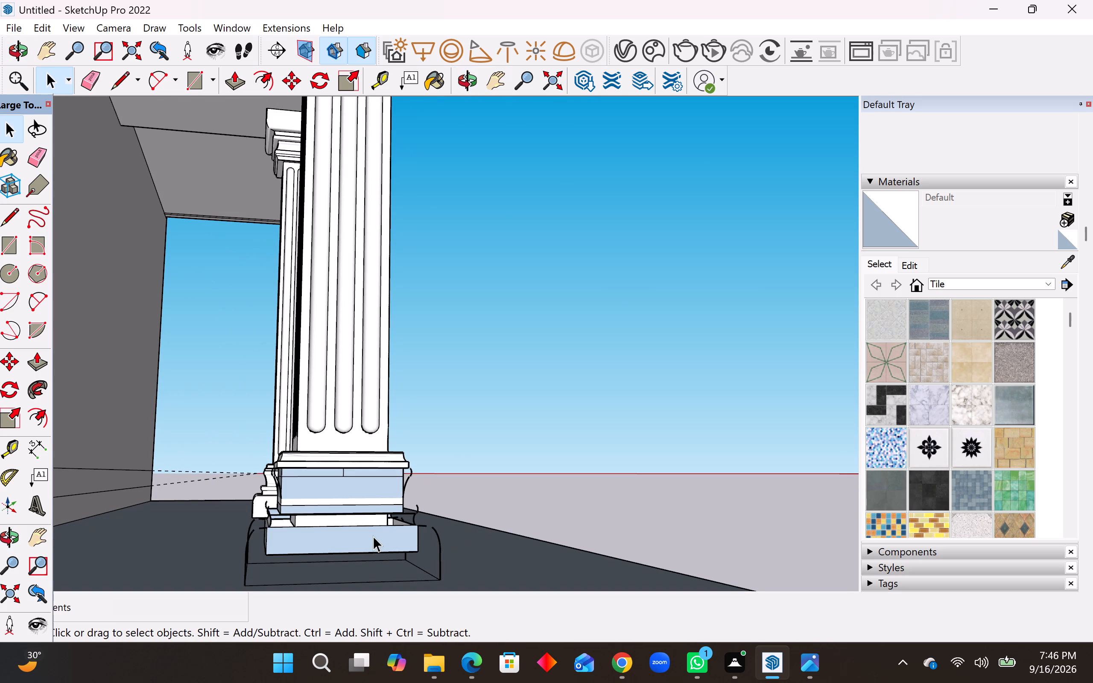
Delete the exposed inner plinth and moulding faces on the left-hand column's side facing away from the other column.
left_click(373, 536)
key("Delete")
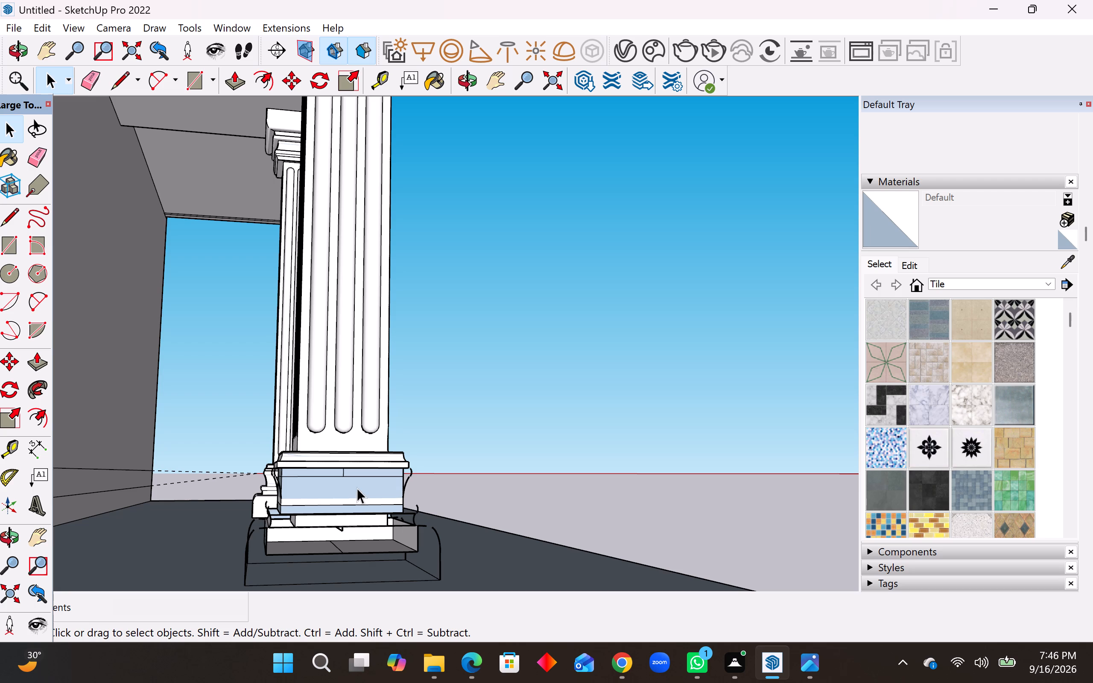
left_click(357, 486)
key("Delete")
left_click(363, 473)
key("Delete")
left_click(321, 474)
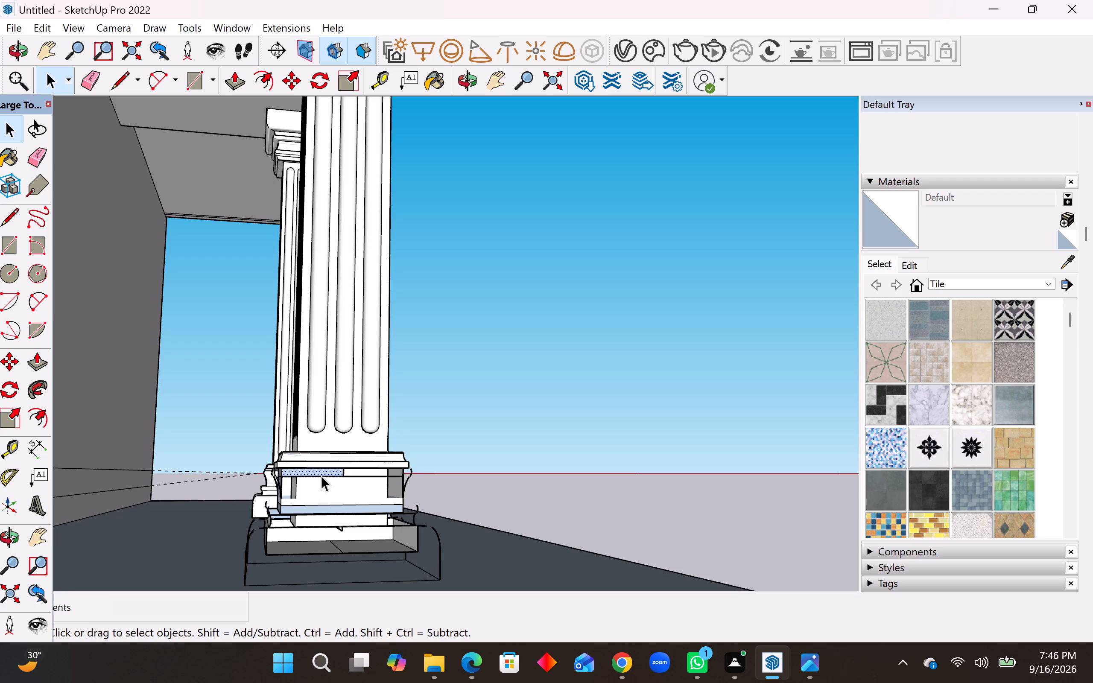
key("Delete")
left_click(327, 513)
key("Delete")
left_click(329, 508)
key("Delete")
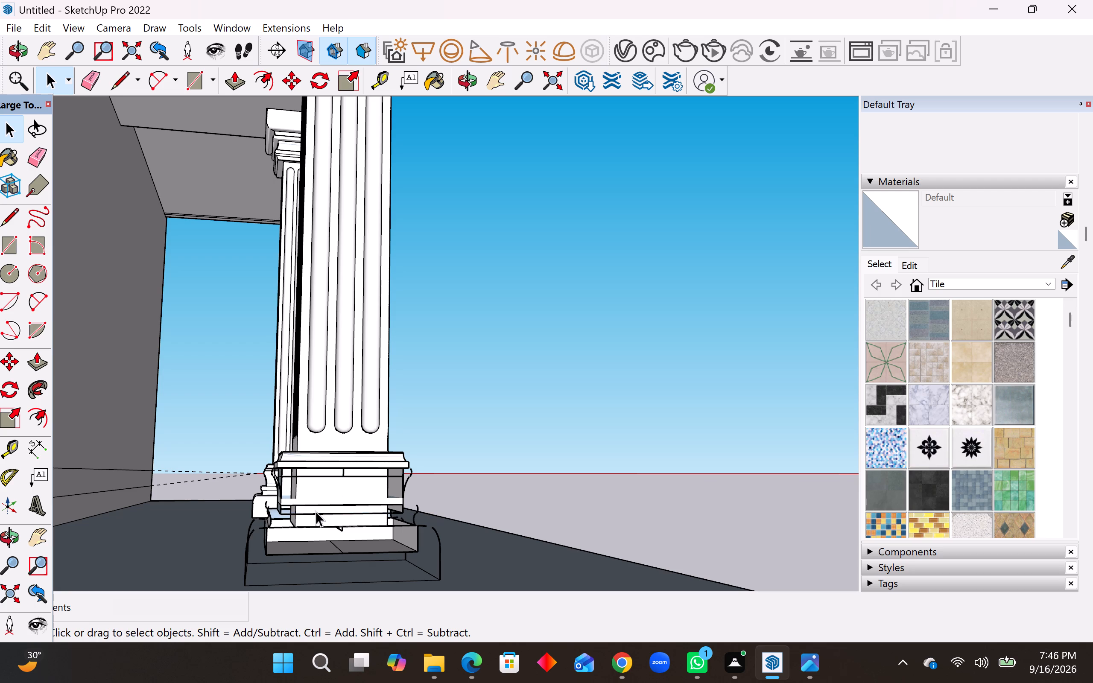
Delete the remaining inner panels between the left-hand column's upper base moulding and its plinth, one face at a time.
middle_click_drag(317, 511, 483, 507)
left_click(345, 494)
key("Delete")
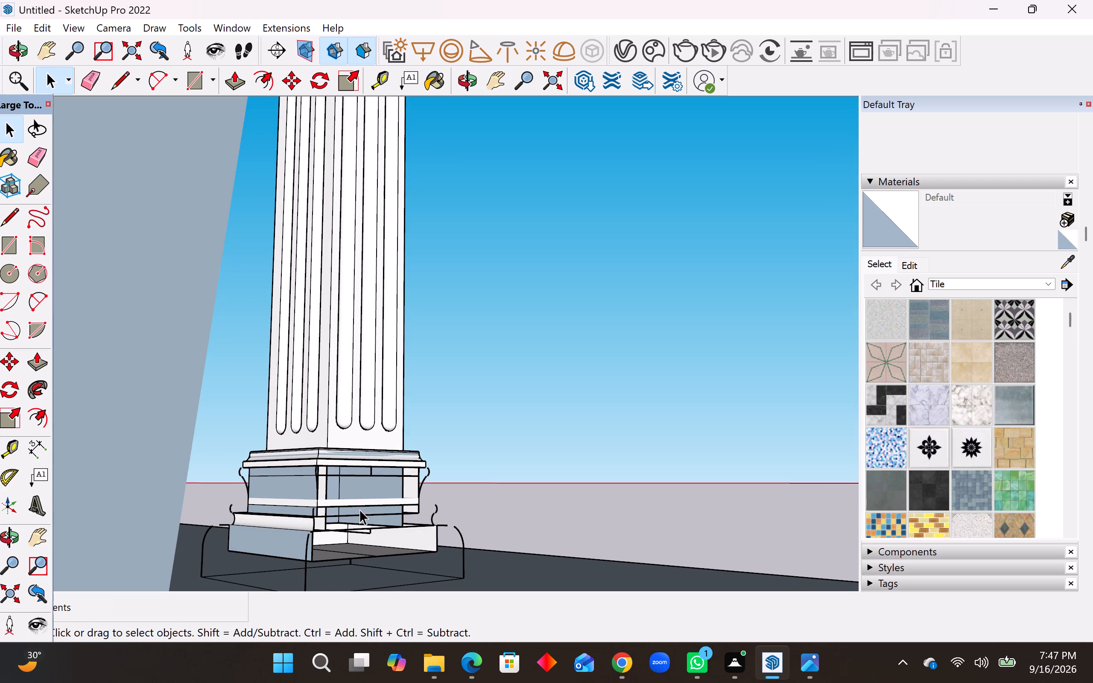
middle_click_drag(351, 502, 306, 504)
left_click(367, 491)
key("Delete")
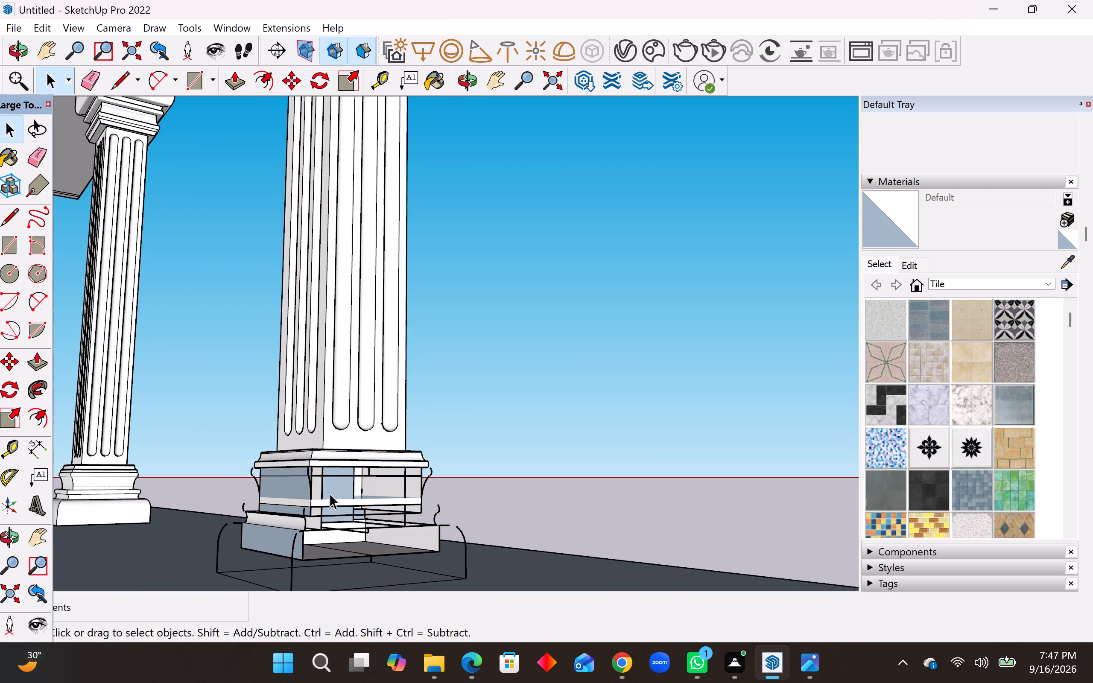
left_click(330, 493)
key("Delete")
left_click(305, 494)
key("Delete")
left_click(303, 508)
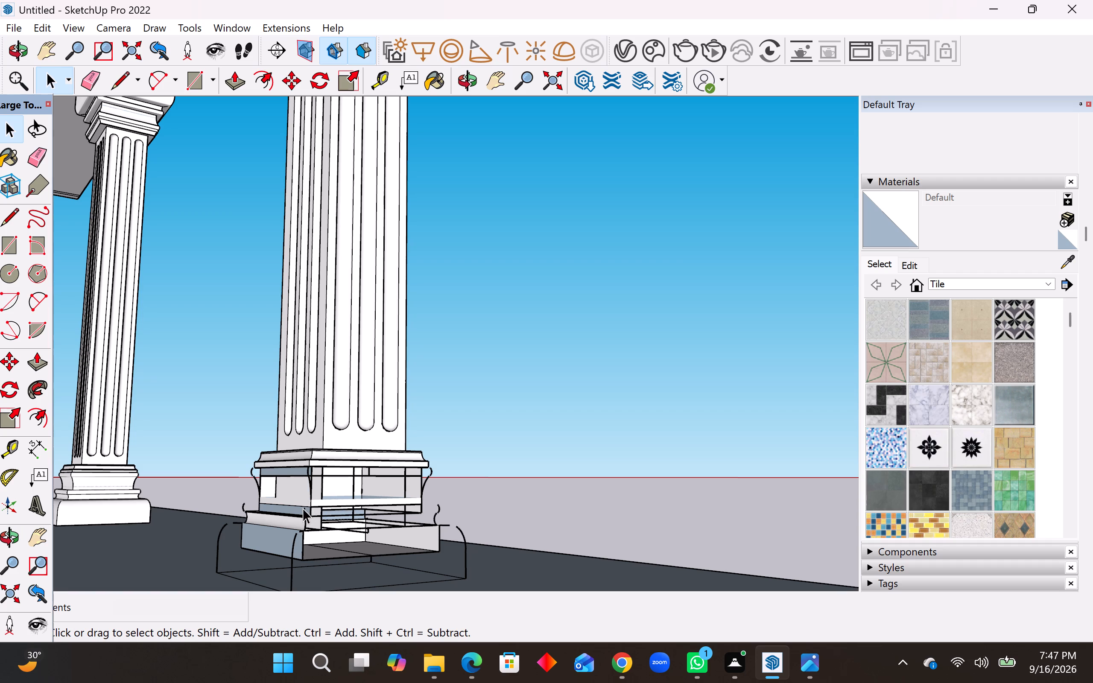
key("Delete")
Delete the leftover horizontal moulding band and its edges around the left-hand column's base, above the plinth.
left_click(300, 511)
left_click_drag(315, 497, 298, 514)
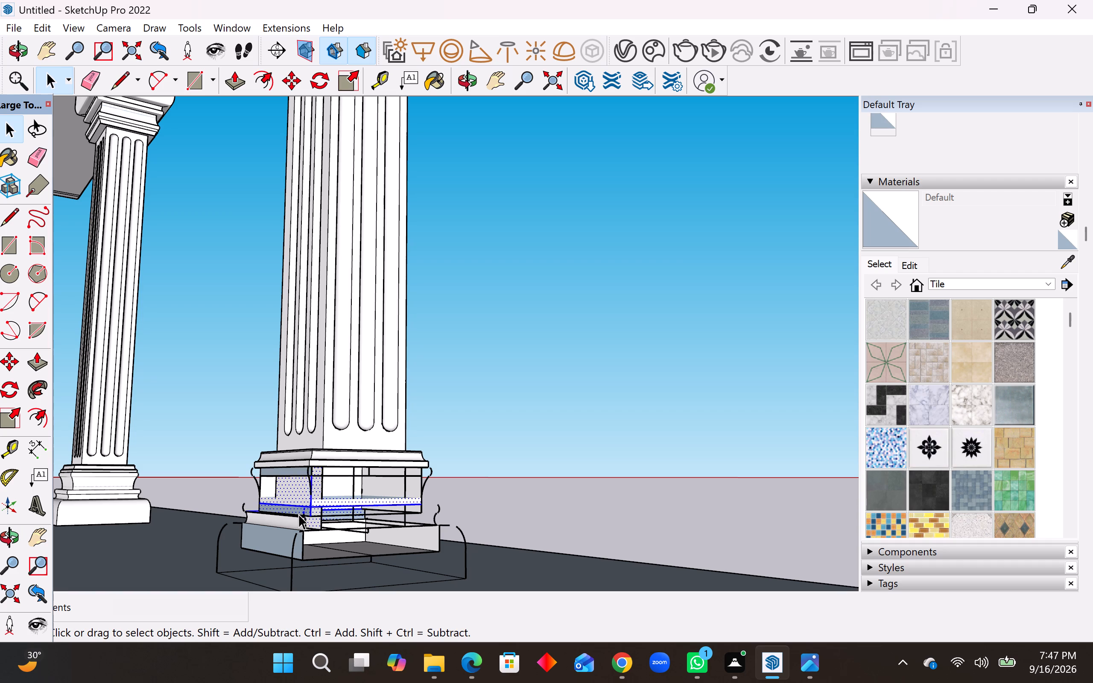
key("Delete")
left_click_drag(427, 485, 397, 501)
key("Delete")
left_click_drag(406, 498, 393, 518)
key("Delete")
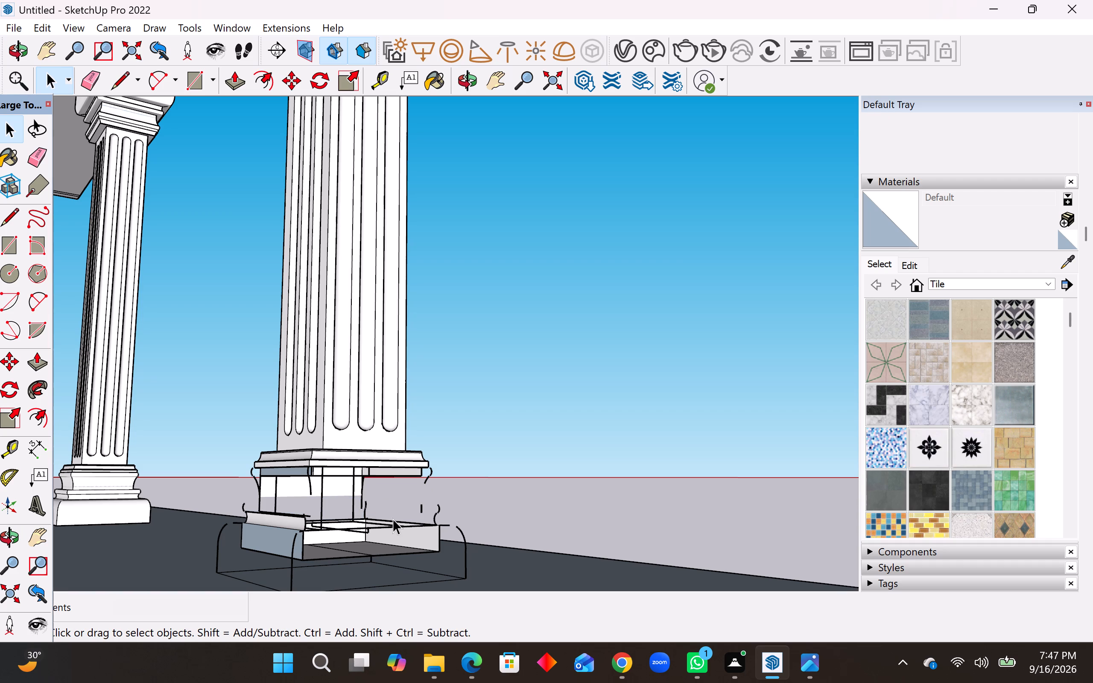
Delete a corner portion of the left-hand column's inner plinth block, together with the dark porch floor face.
middle_click_drag(402, 473, 288, 461)
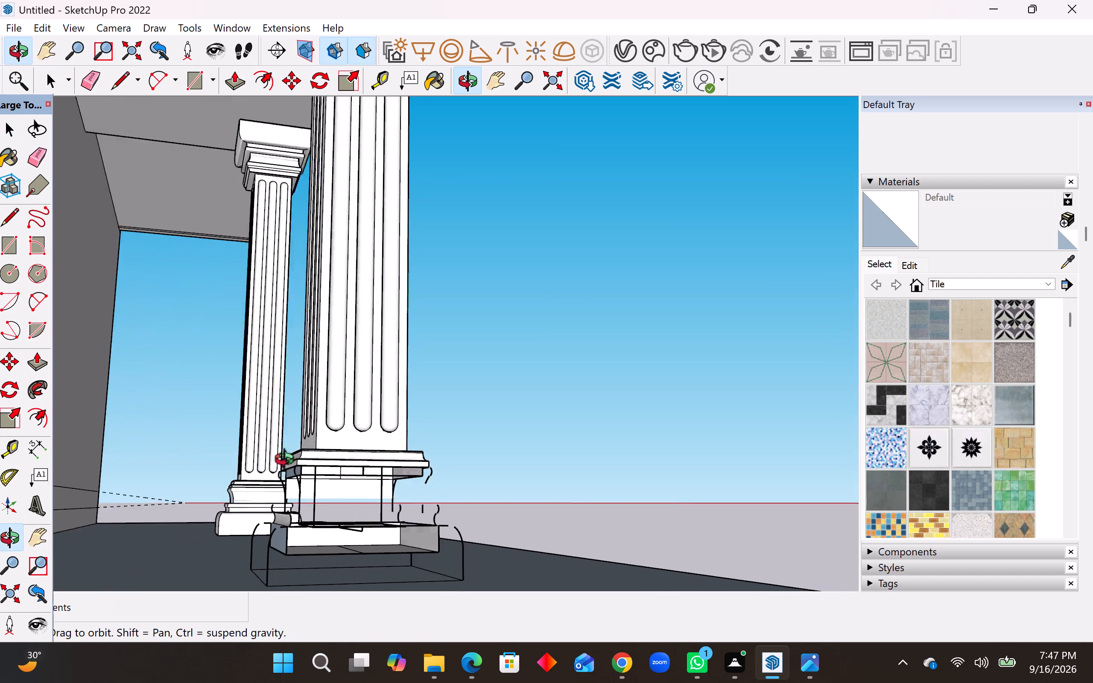
middle_click_drag(288, 461, 228, 456)
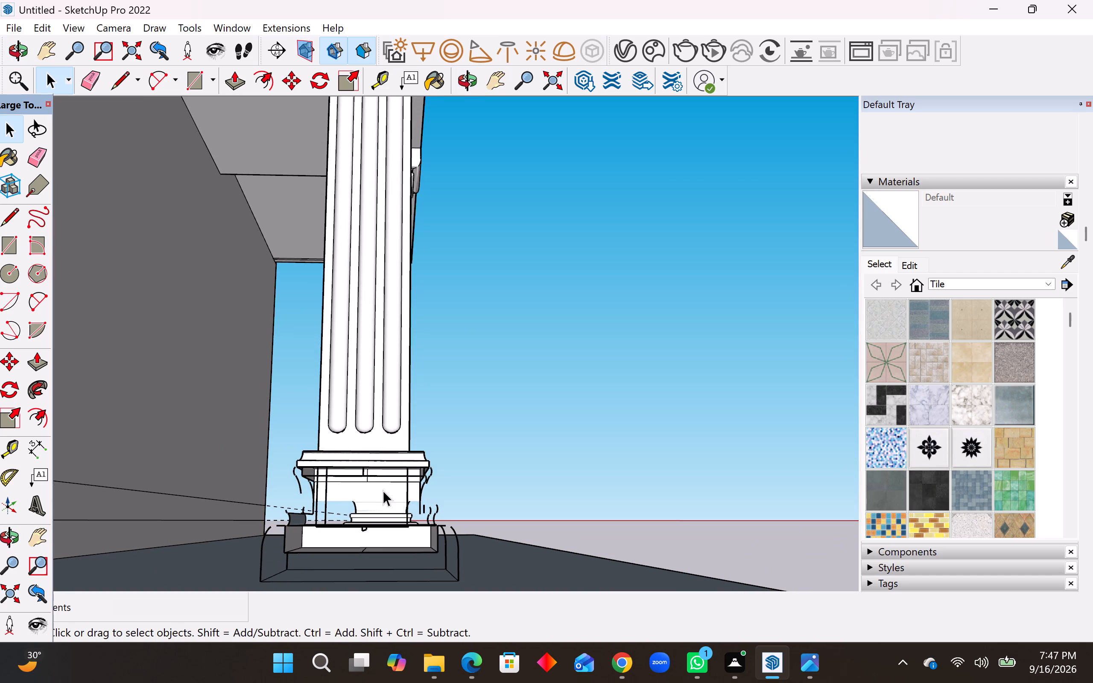
middle_click_drag(404, 493, 630, 534)
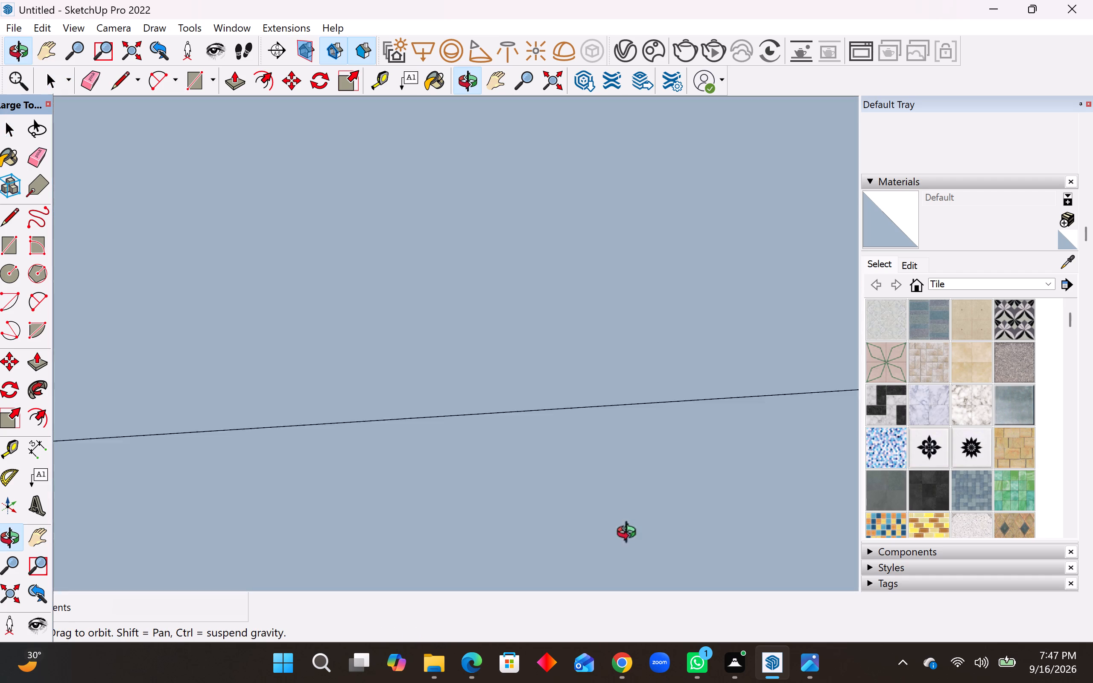
middle_click_drag(630, 534, 487, 558)
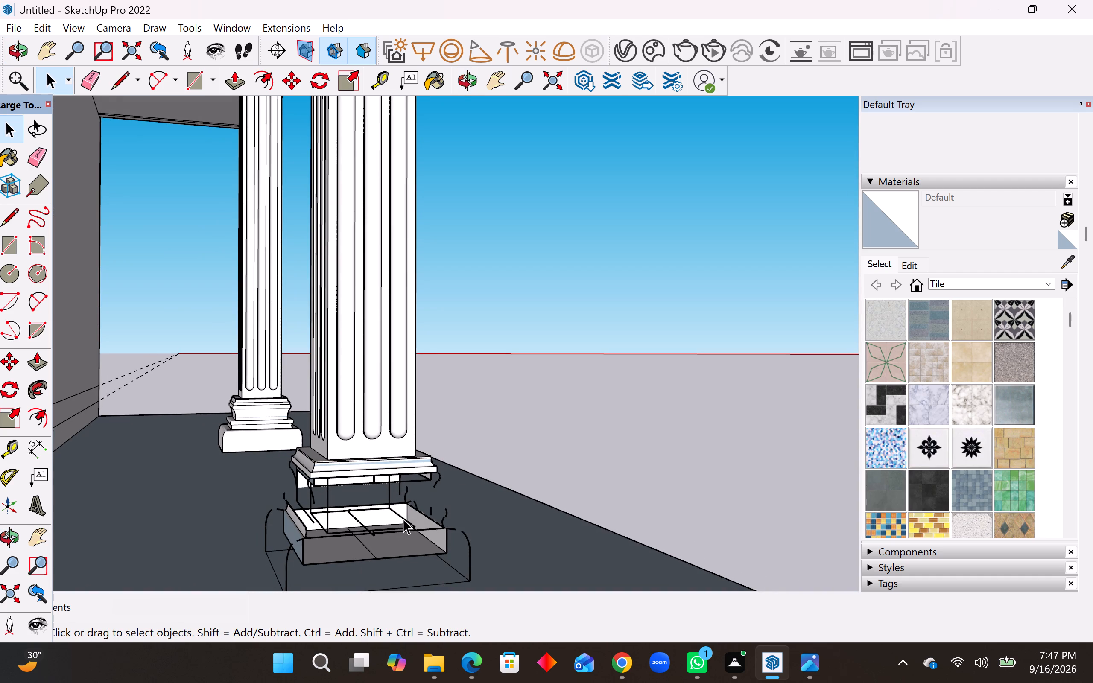
left_click_drag(412, 520, 388, 541)
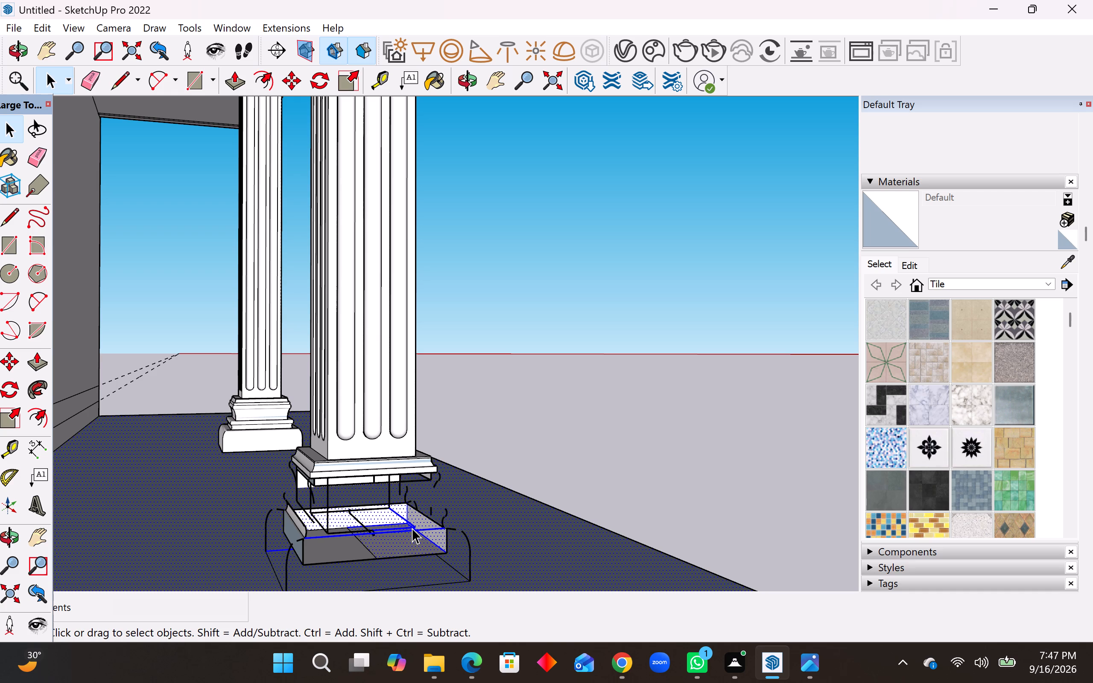
key("Delete")
Delete the left-hand column's remaining plinth faces and outlines, together with the porch floor's long outer edge.
middle_click_drag(413, 526, 450, 516)
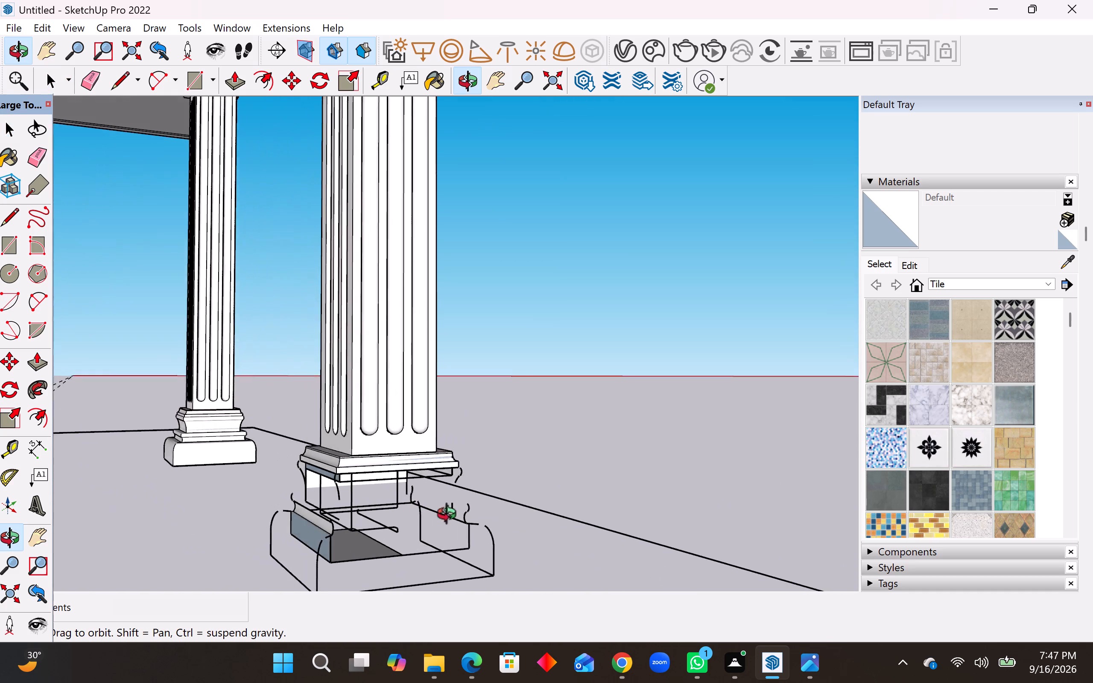
middle_click_drag(450, 516, 455, 496)
left_click_drag(504, 499, 348, 596)
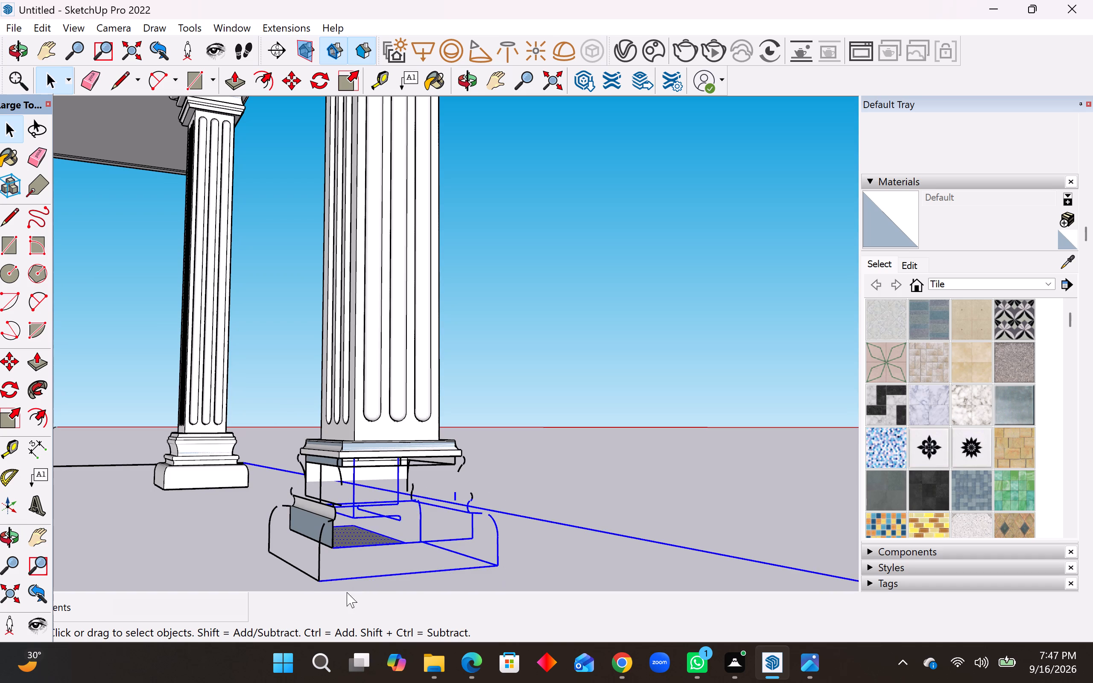
key("Delete")
left_click_drag(459, 477, 289, 499)
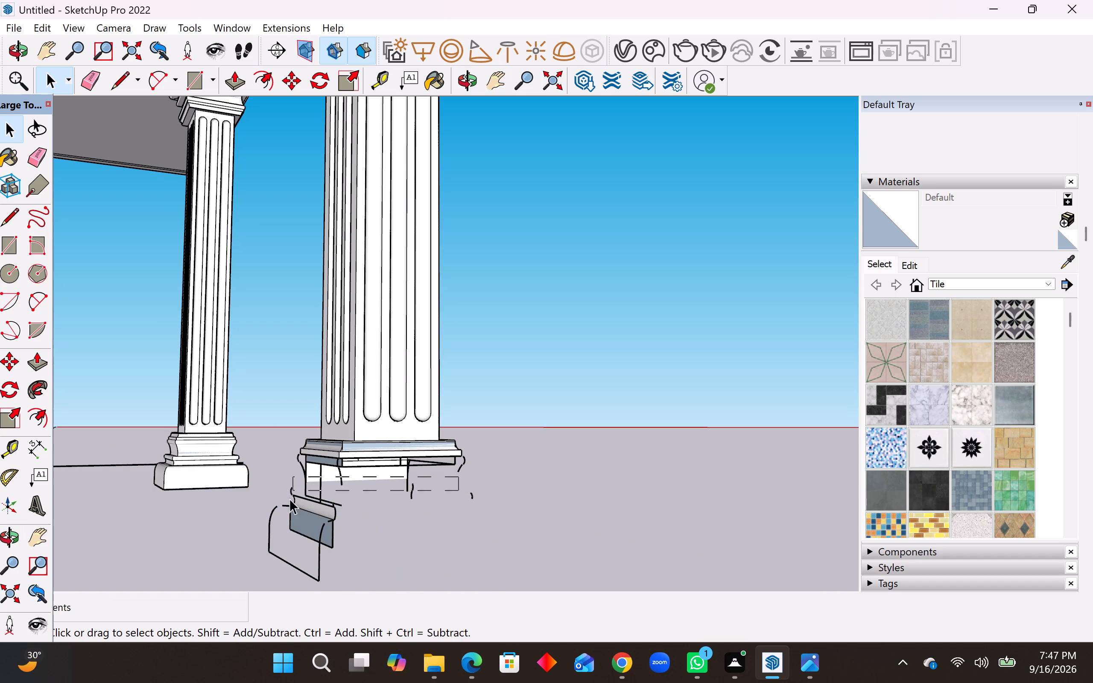
left_click_drag(289, 499, 270, 559)
key("Delete")
Delete the leftover block panel and edges beneath one corner of the left-hand column's upper base moulding.
middle_click_drag(307, 496, 392, 479)
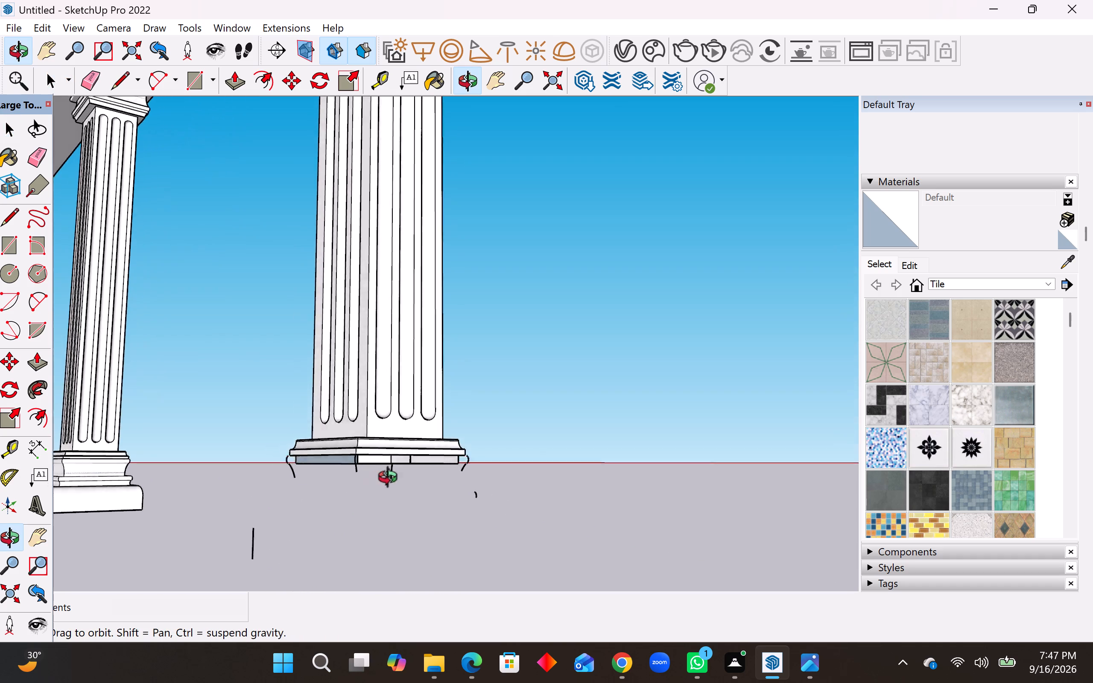
middle_click_drag(392, 479, 392, 479)
middle_click_drag(393, 489, 234, 576)
scroll(250, 560, "down", 2)
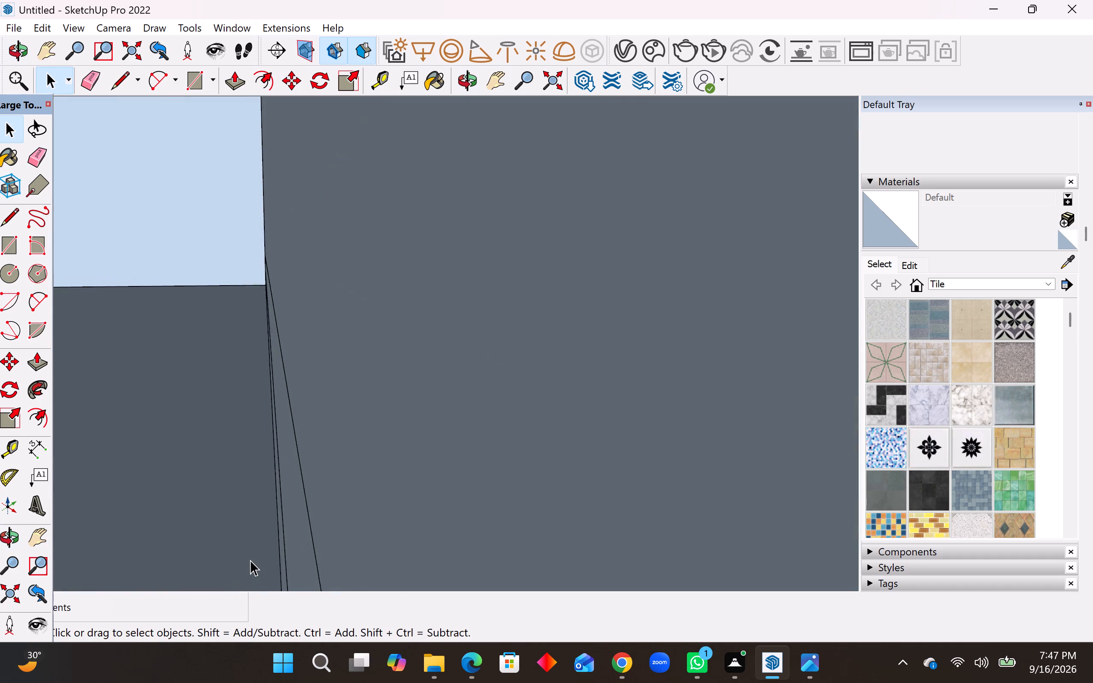
scroll(250, 560, "down", 10)
middle_click_drag(573, 389, 571, 381)
scroll(665, 364, "up", 4)
middle_click_drag(701, 311, 642, 320)
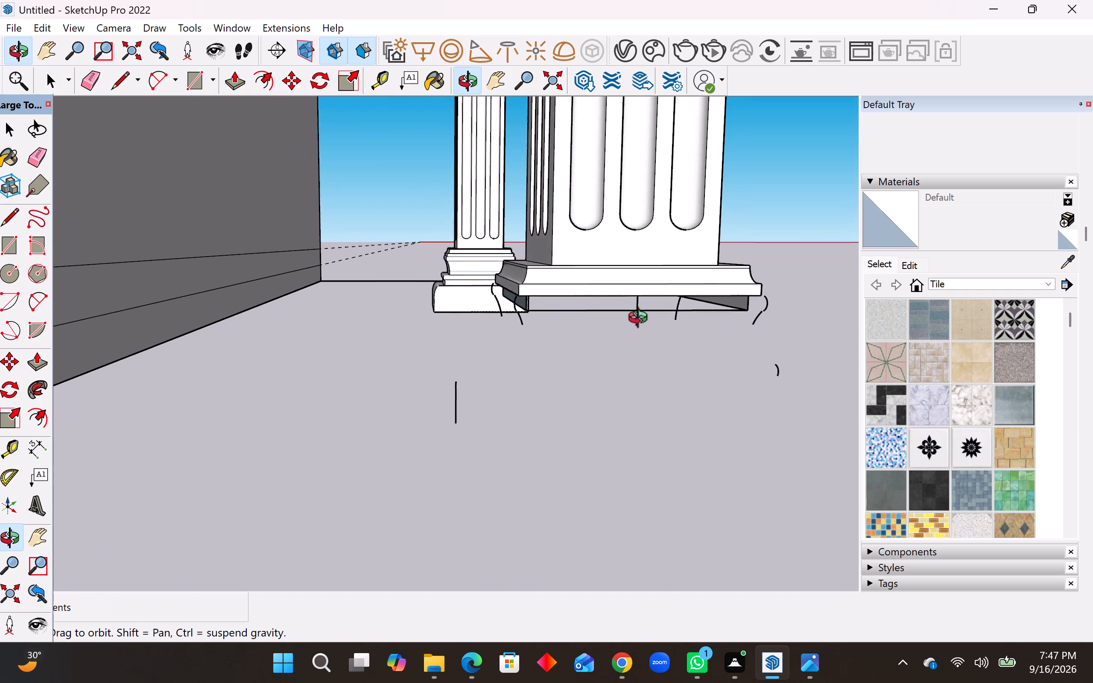
middle_click_drag(642, 320, 644, 314)
left_click_drag(768, 298, 670, 320)
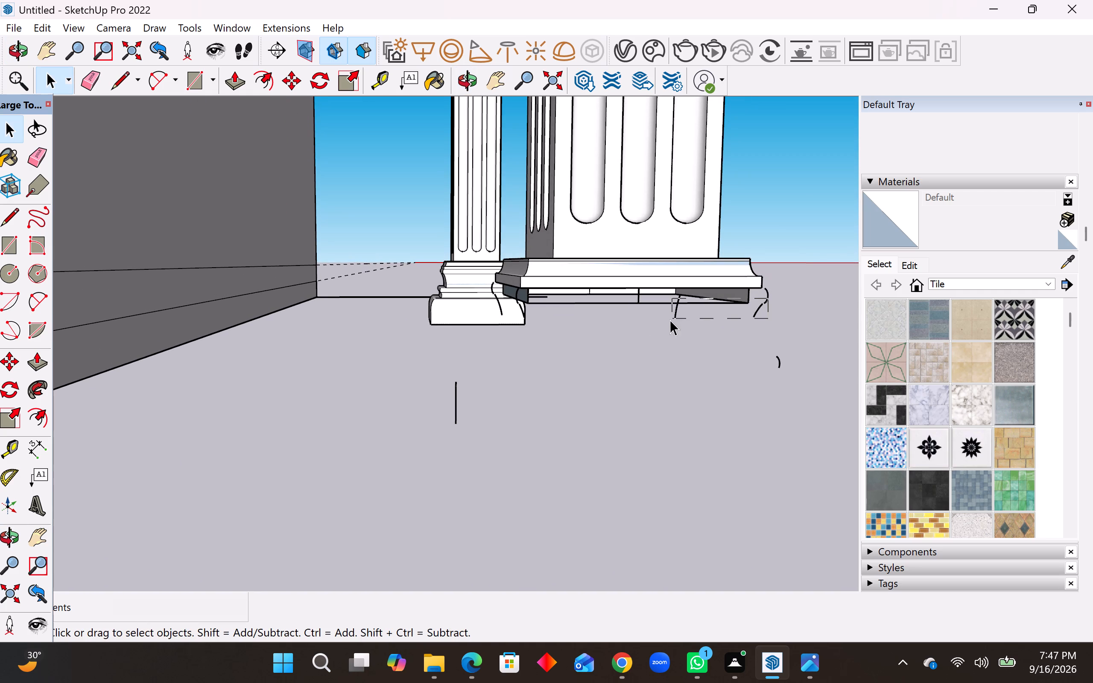
left_click_drag(670, 320, 665, 325)
key("Delete")
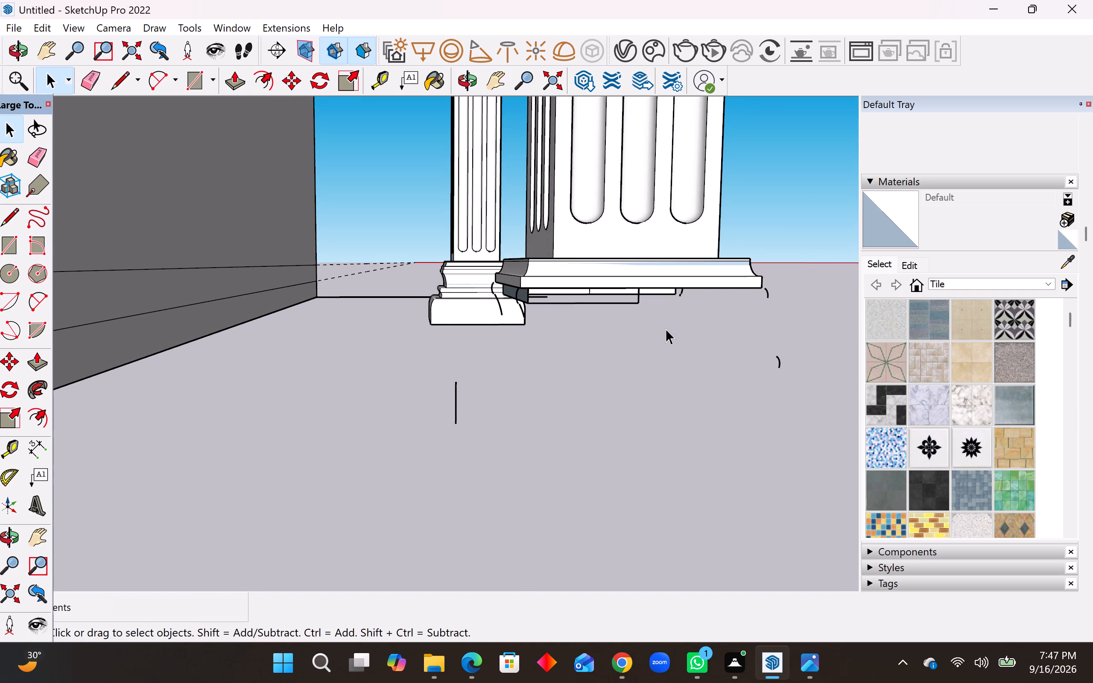
Delete the remaining inner block panels and their bottom edges beneath the left-hand column's upper base moulding.
middle_click_drag(659, 304, 628, 295)
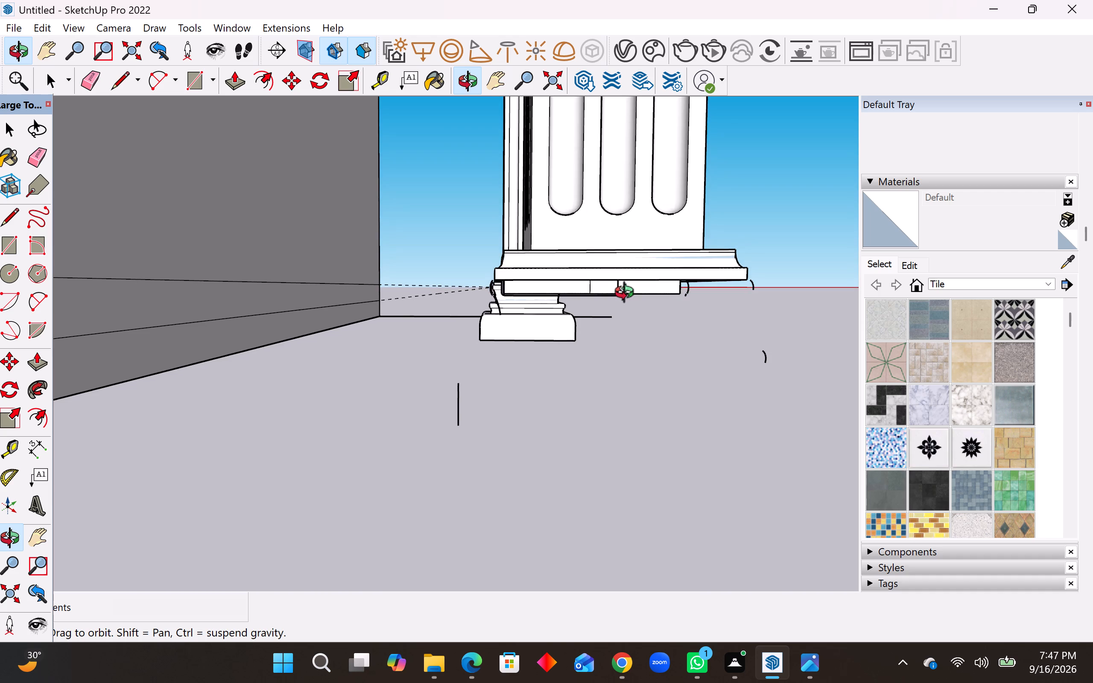
middle_click_drag(628, 295, 628, 298)
middle_click_drag(671, 303, 821, 308)
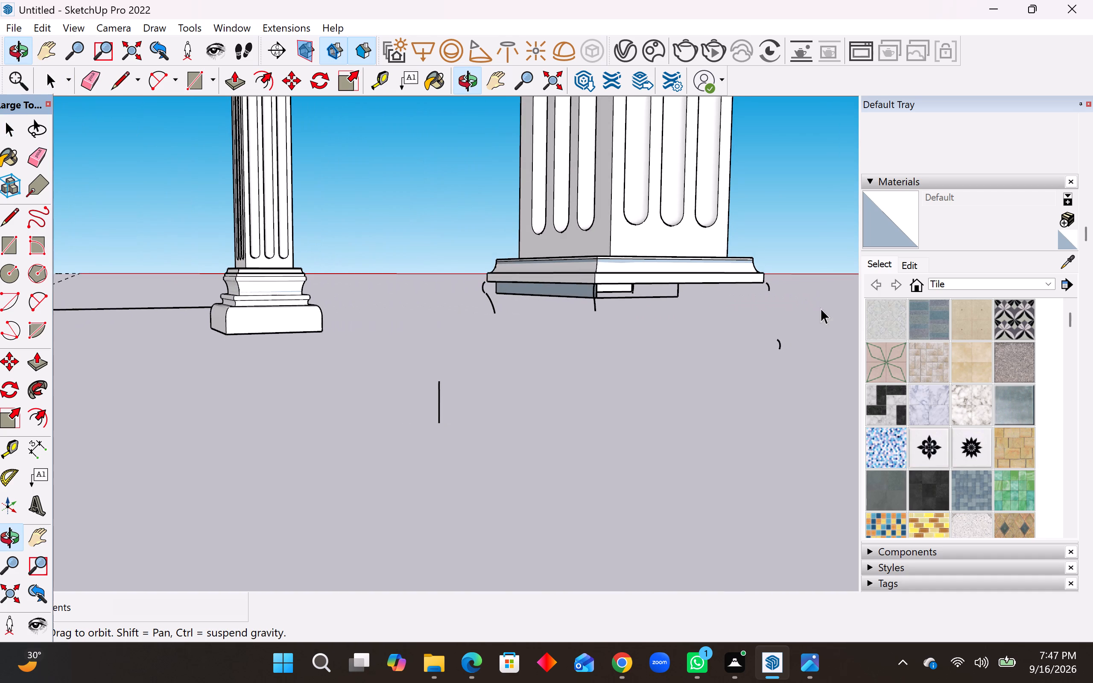
middle_click_drag(821, 308, 827, 305)
left_click_drag(647, 294, 526, 321)
key("Delete")
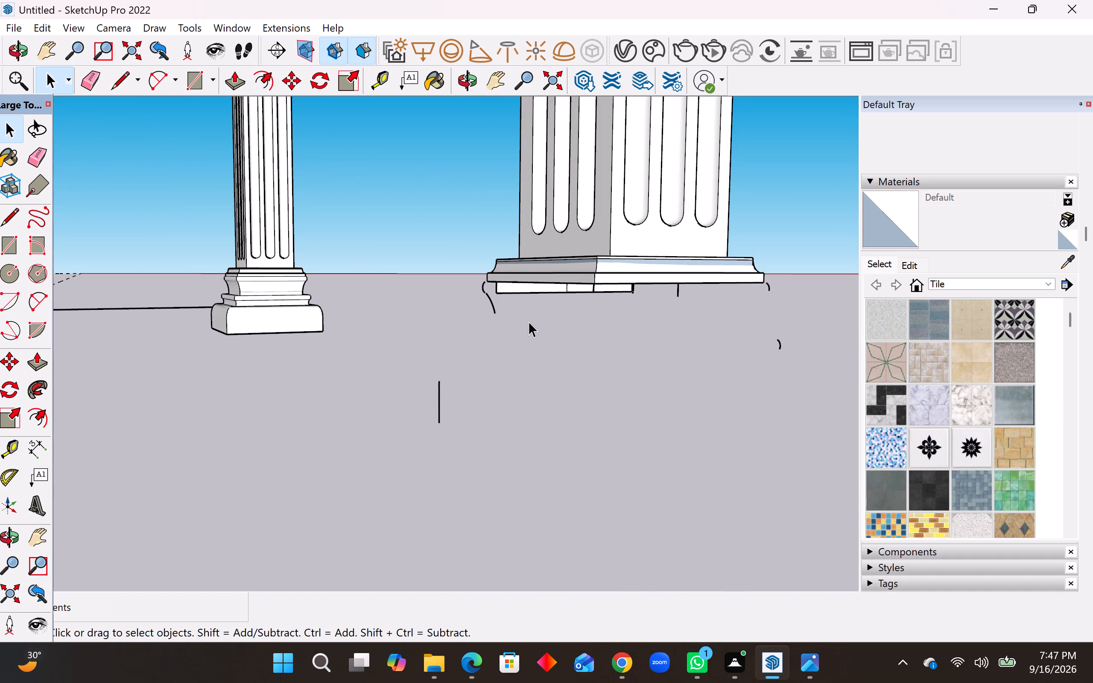
left_click_drag(507, 290, 488, 303)
key("Delete")
key("Delete")
left_click(579, 288)
left_click_drag(577, 288, 567, 296)
key("Delete")
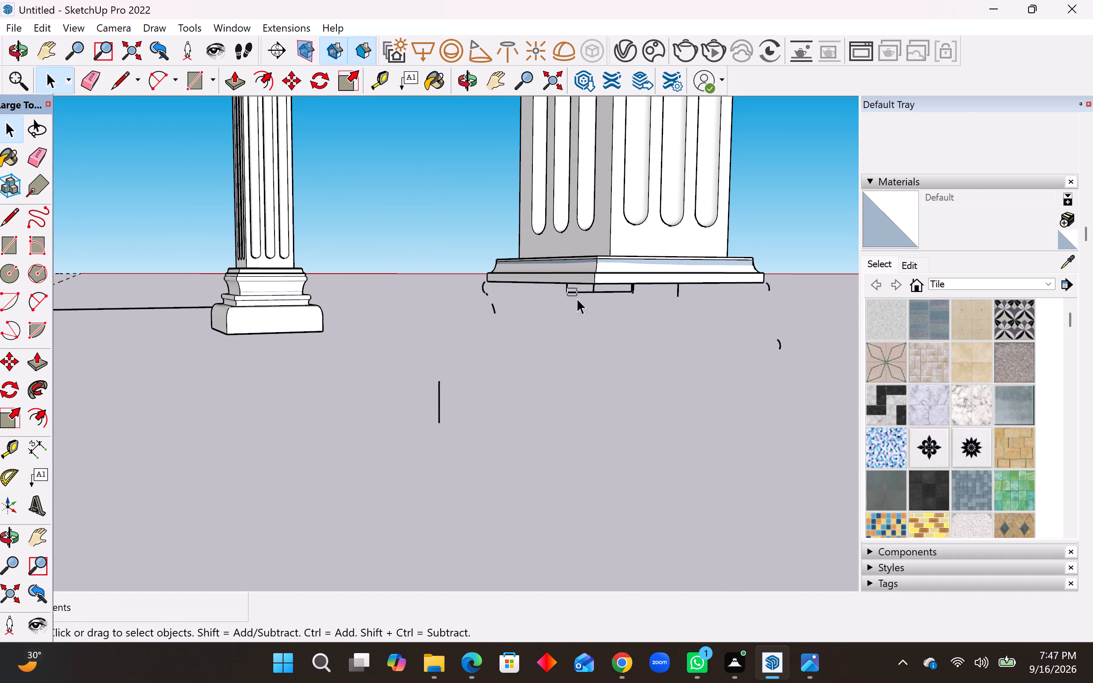
scroll(634, 287, "up", 4)
left_click_drag(638, 287, 609, 297)
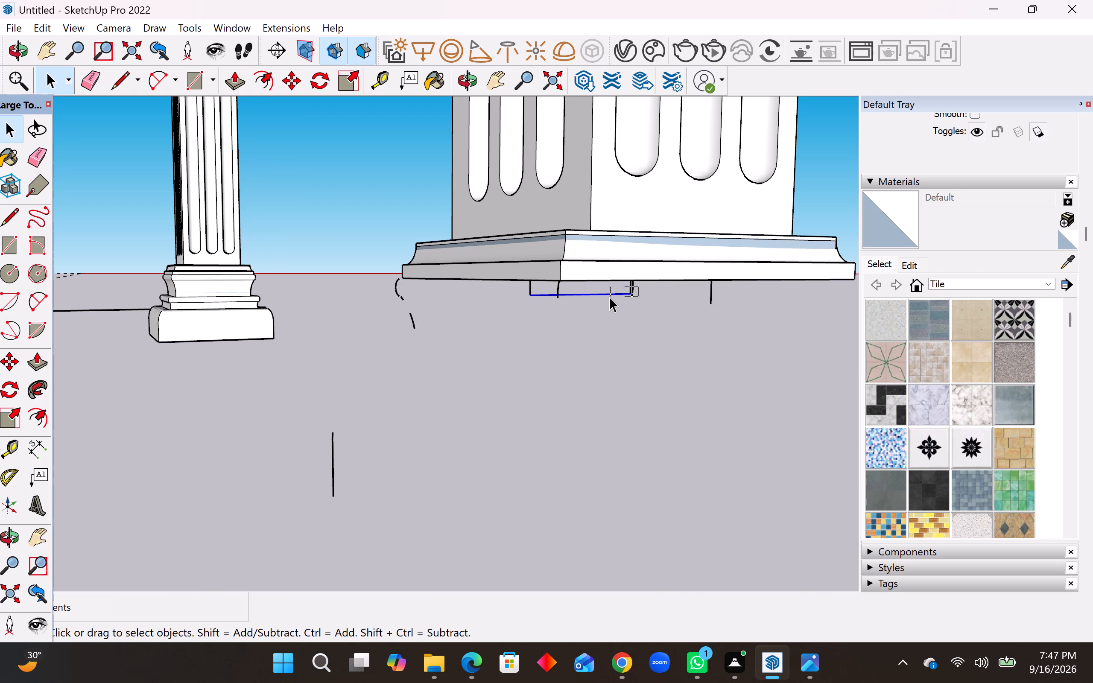
left_click_drag(609, 297, 609, 297)
key("Delete")
Delete the leftover short vertical edges hanging beneath the left-hand column's base moulding.
middle_click_drag(611, 295, 602, 277)
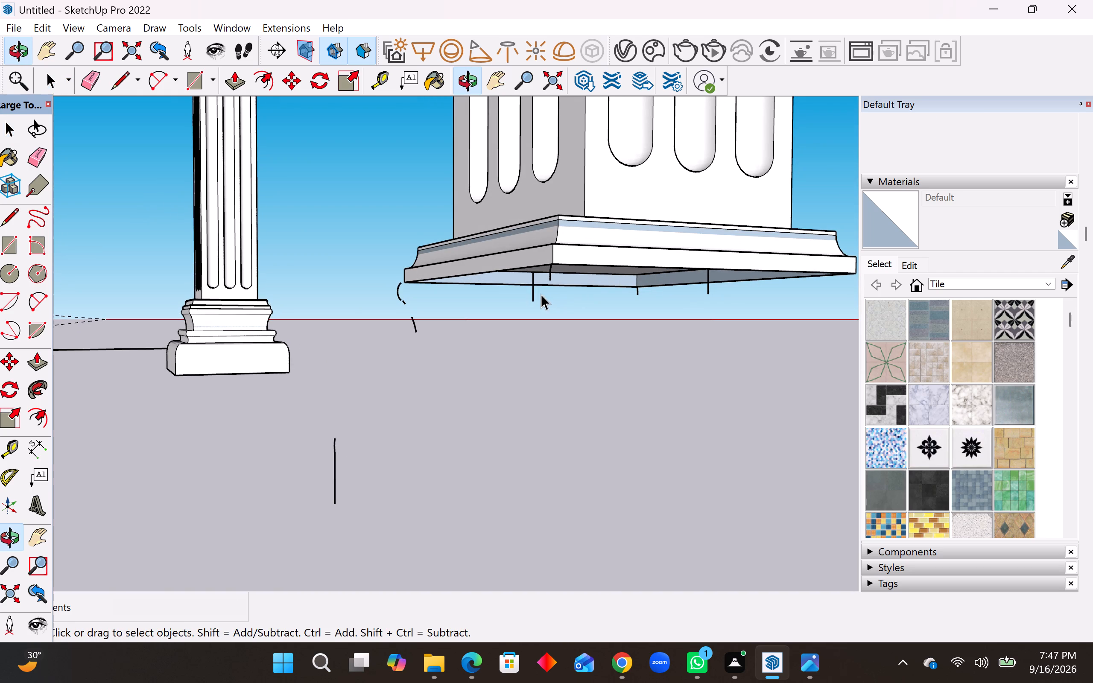
left_click(534, 295)
key("Delete")
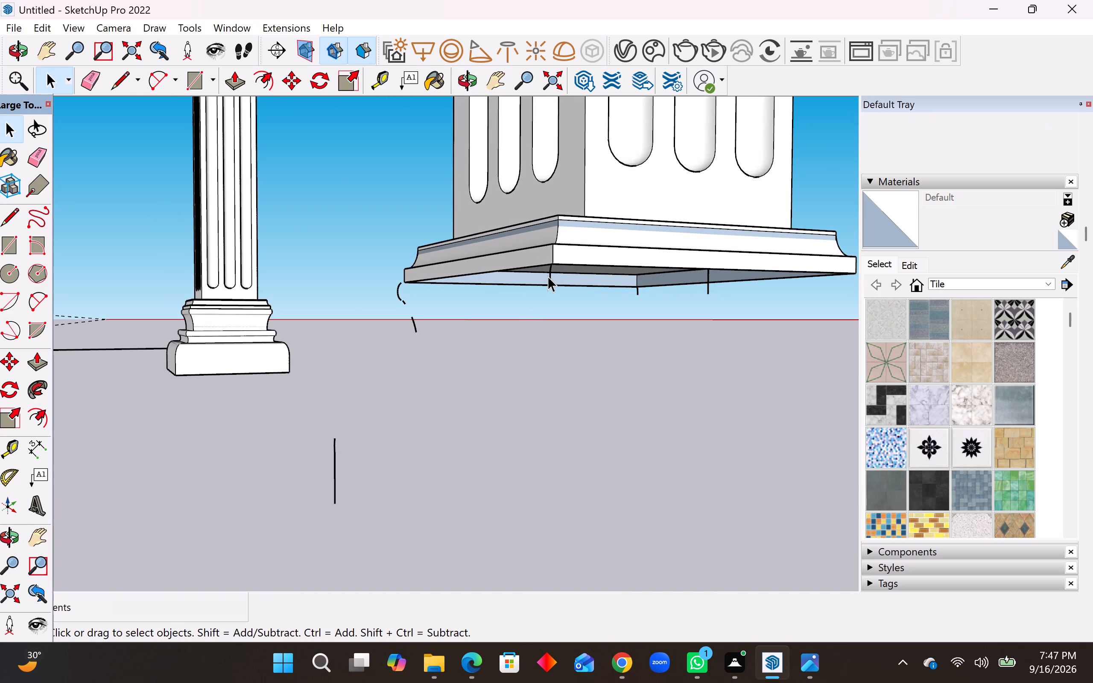
left_click(549, 276)
left_click(551, 276)
left_click(551, 277)
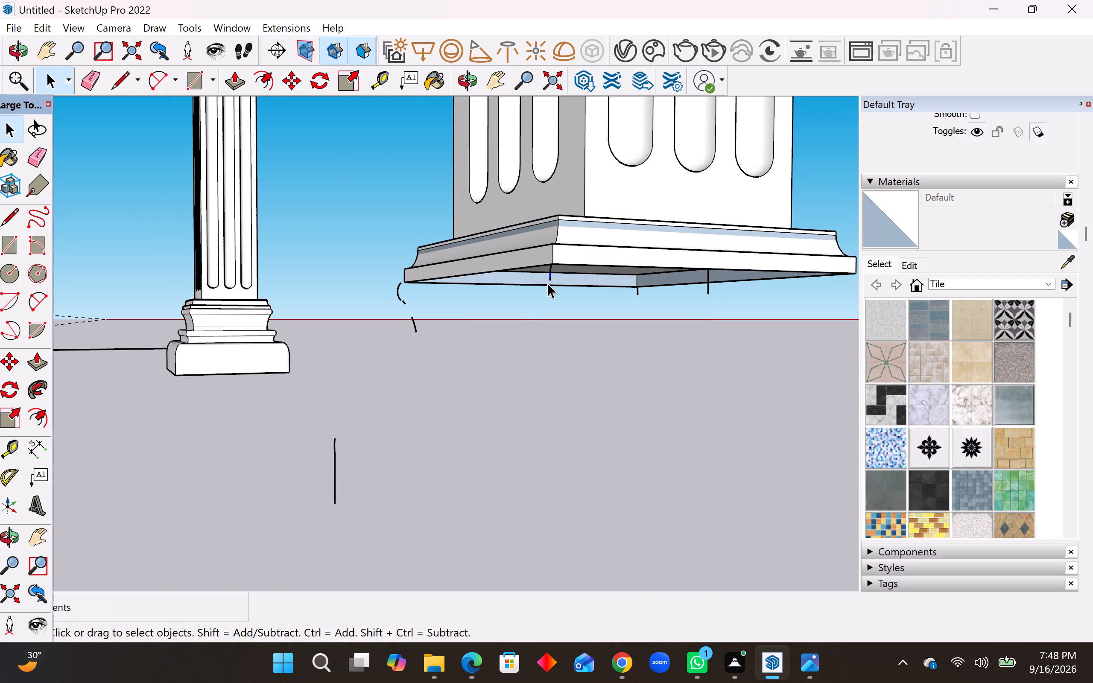
left_click(708, 288)
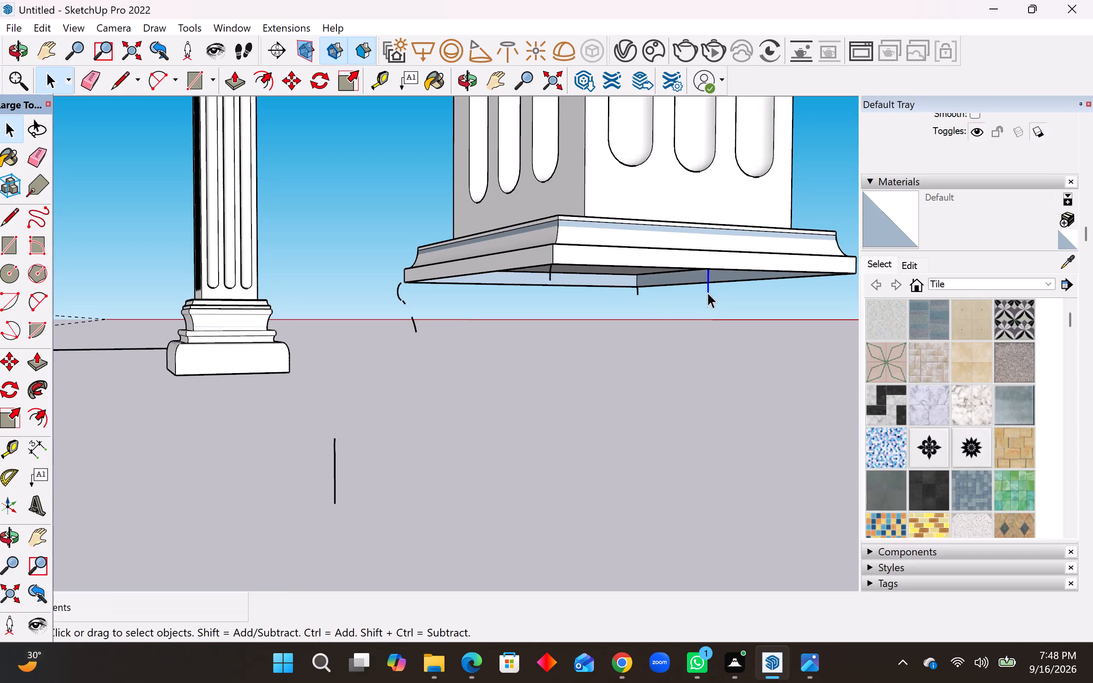
key("Delete")
left_click(550, 274)
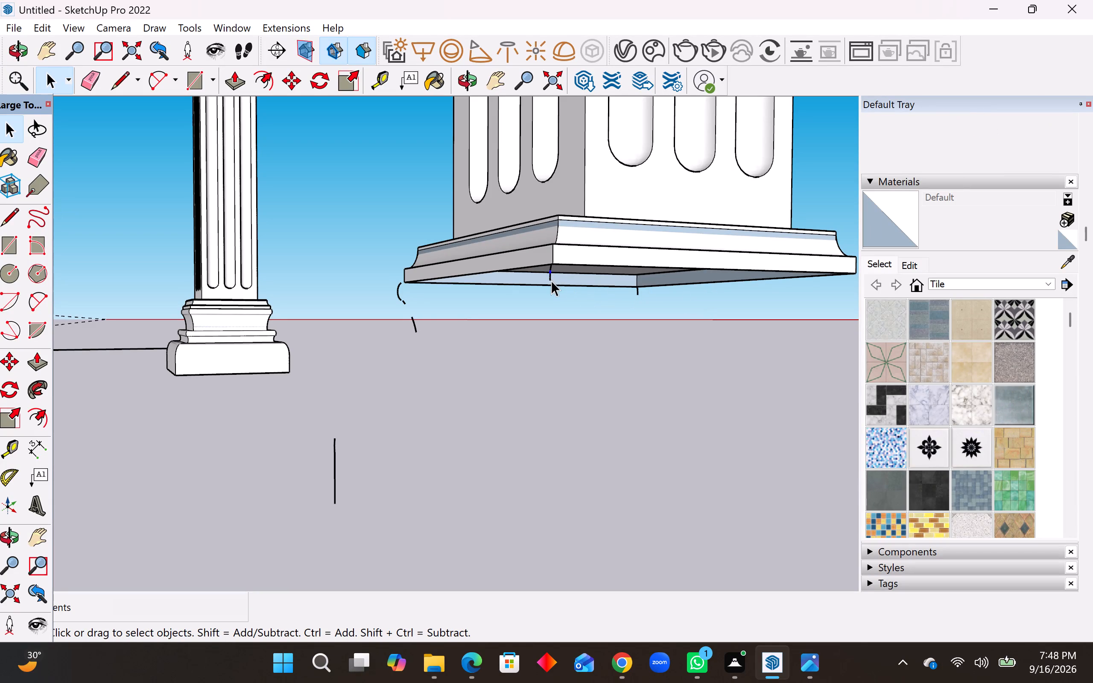
left_click(549, 277)
Delete the stray curved and vertical edge fragments floating beside and below the left-hand column's base moulding.
left_click_drag(411, 295, 397, 359)
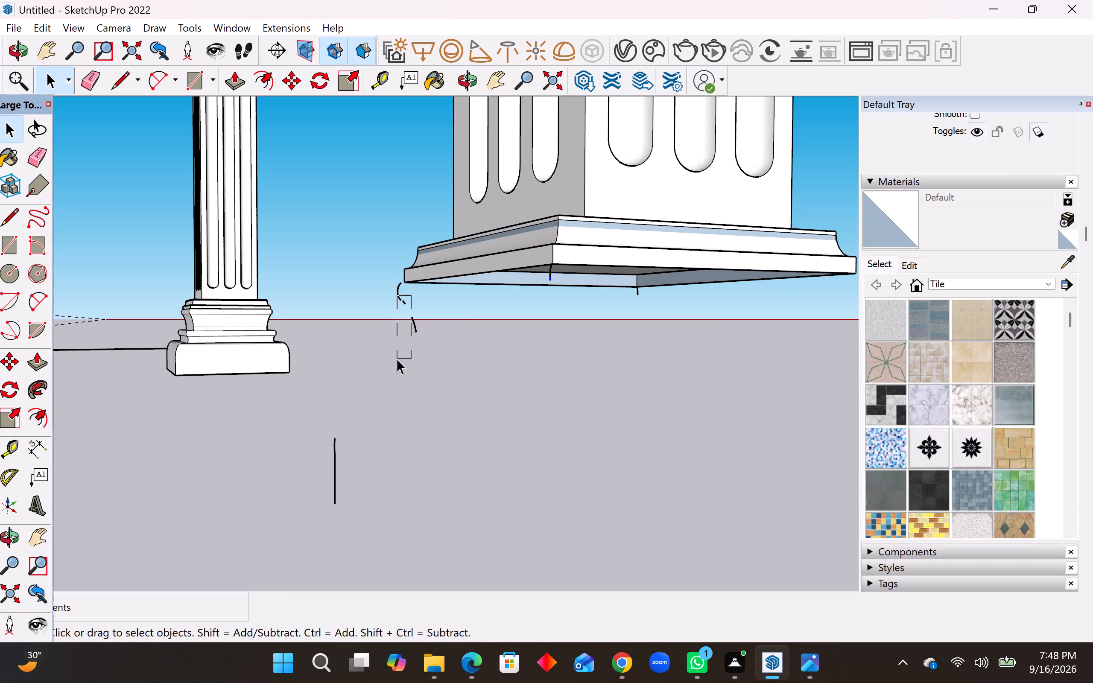
left_click_drag(397, 359, 318, 466)
key("Delete")
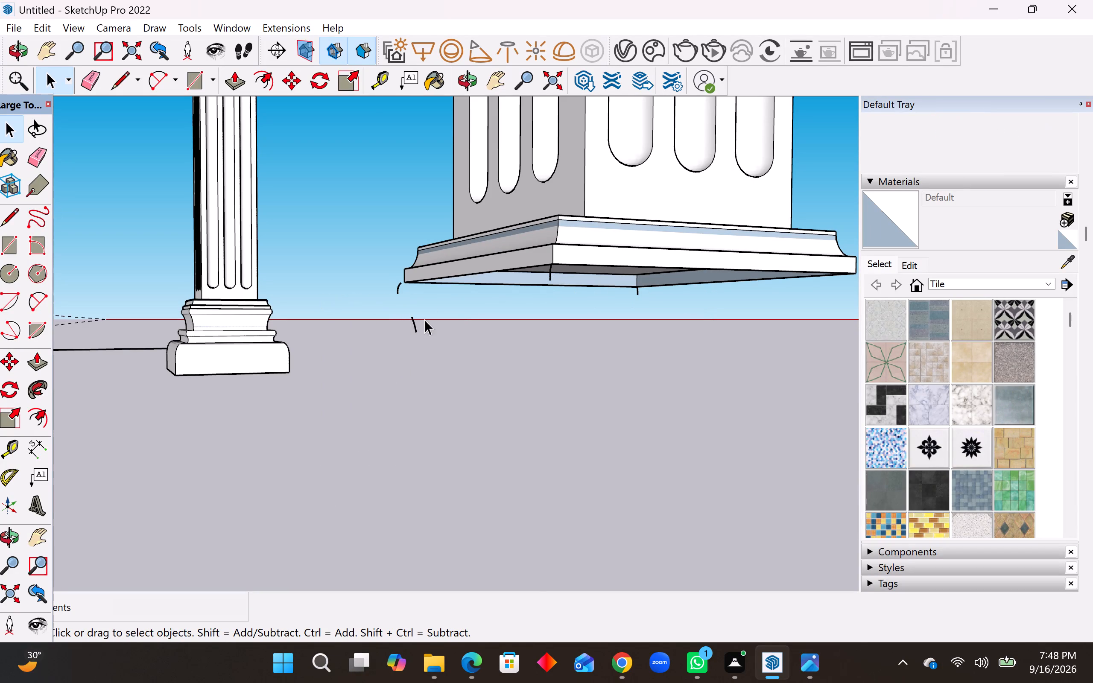
left_click_drag(421, 317, 401, 337)
key("Delete")
left_click_drag(401, 281, 395, 298)
key("Delete")
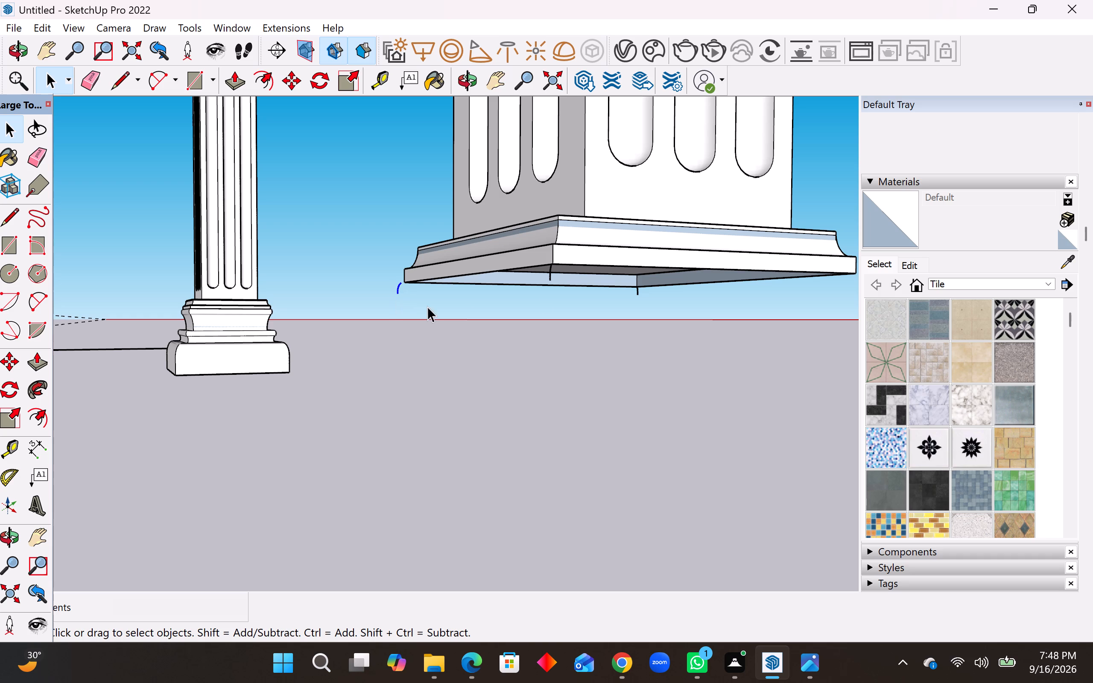
Remove the last short vertical edge stubs under the middle of the left-hand column's base moulding.
left_click(637, 291)
left_click_drag(638, 290, 636, 295)
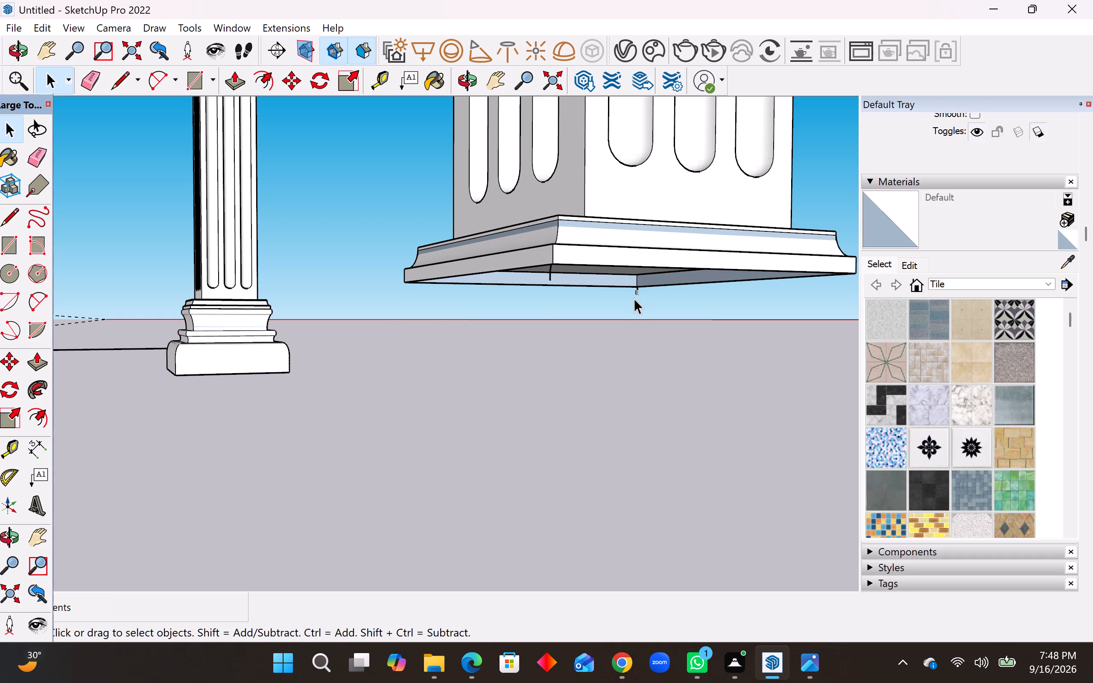
key("Delete")
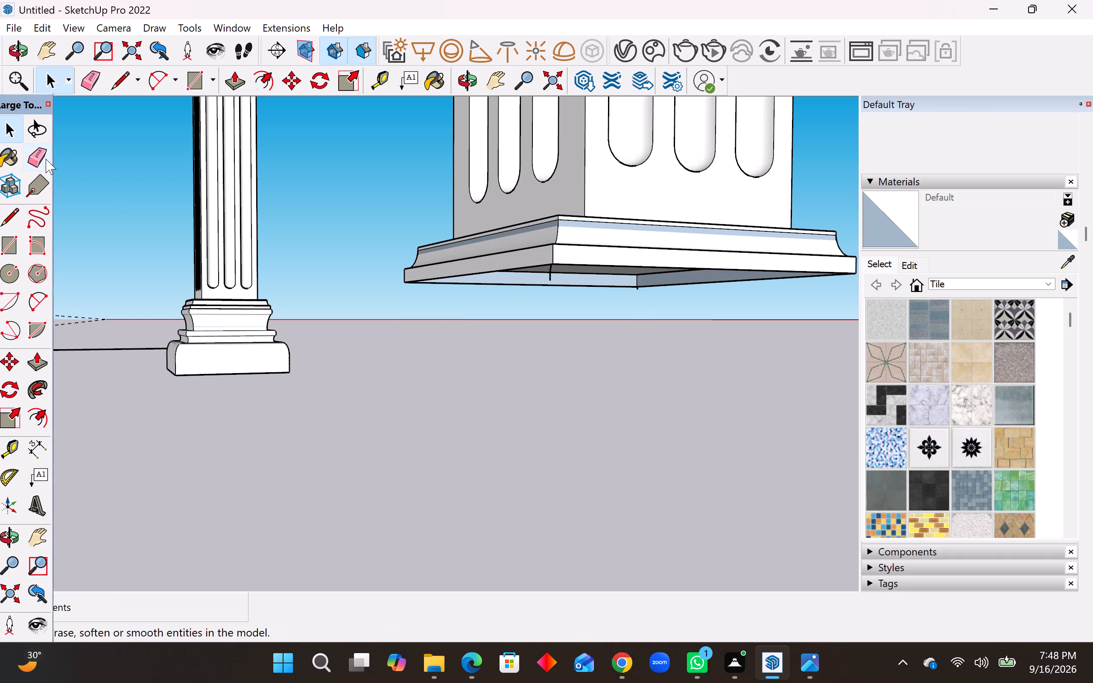
left_click(45, 159)
left_click(550, 278)
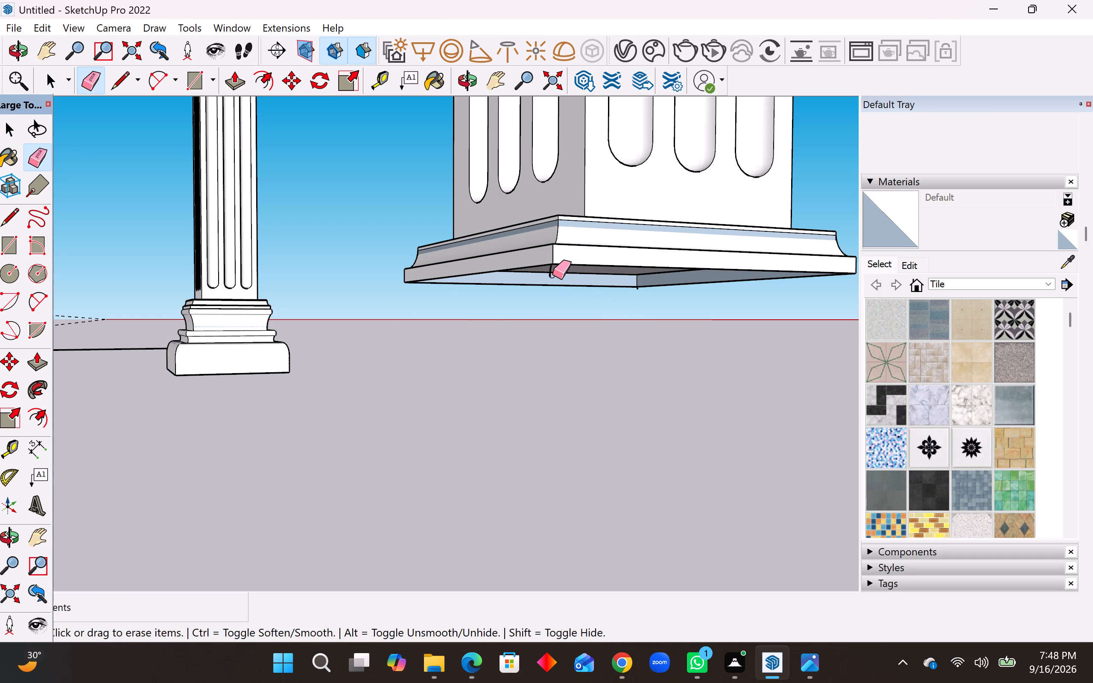
left_click(551, 275)
Erase the remaining stray curved edge fragments at the outer corners below the left-hand column's base moulding.
middle_click_drag(559, 277, 490, 312)
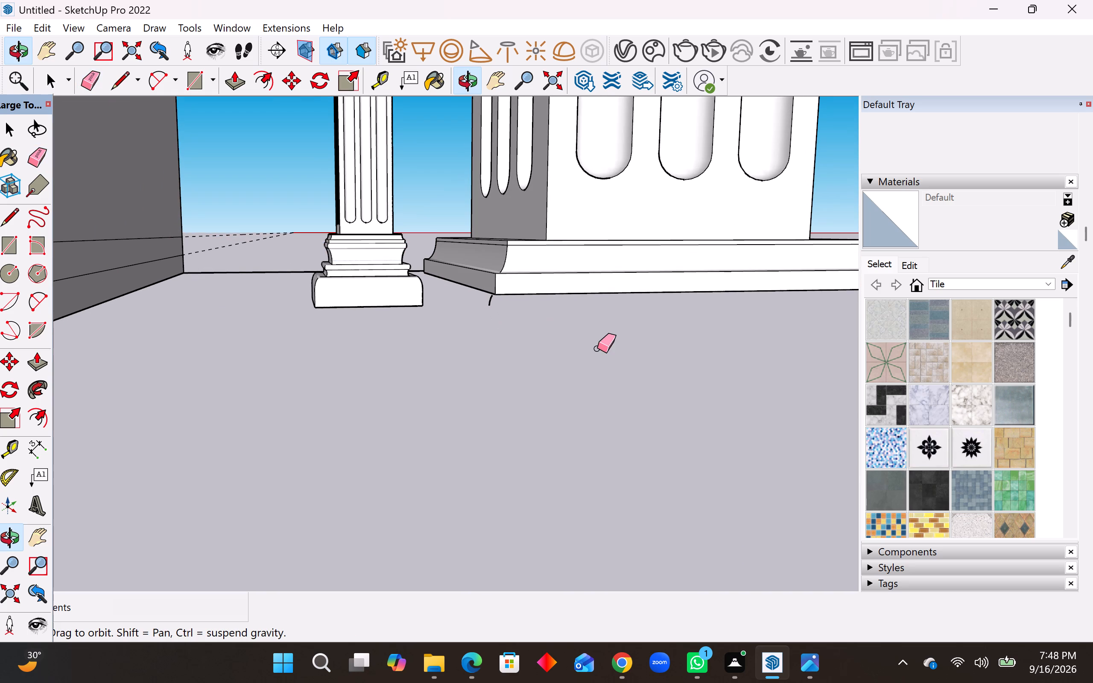
left_click(489, 305)
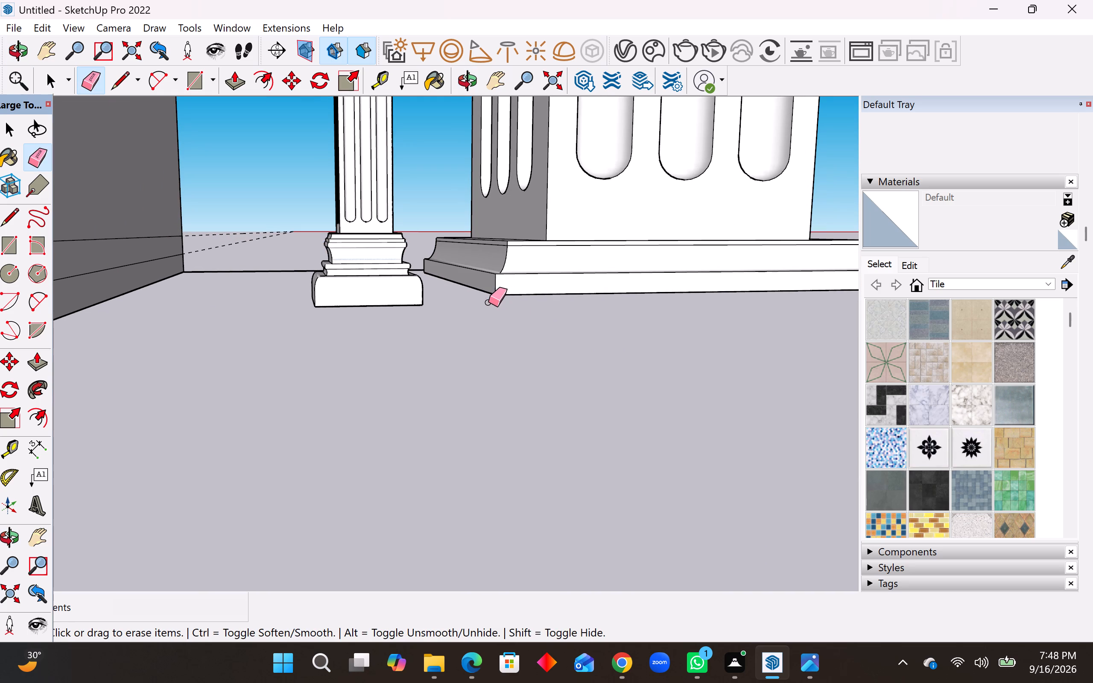
left_click(491, 301)
left_click(491, 299)
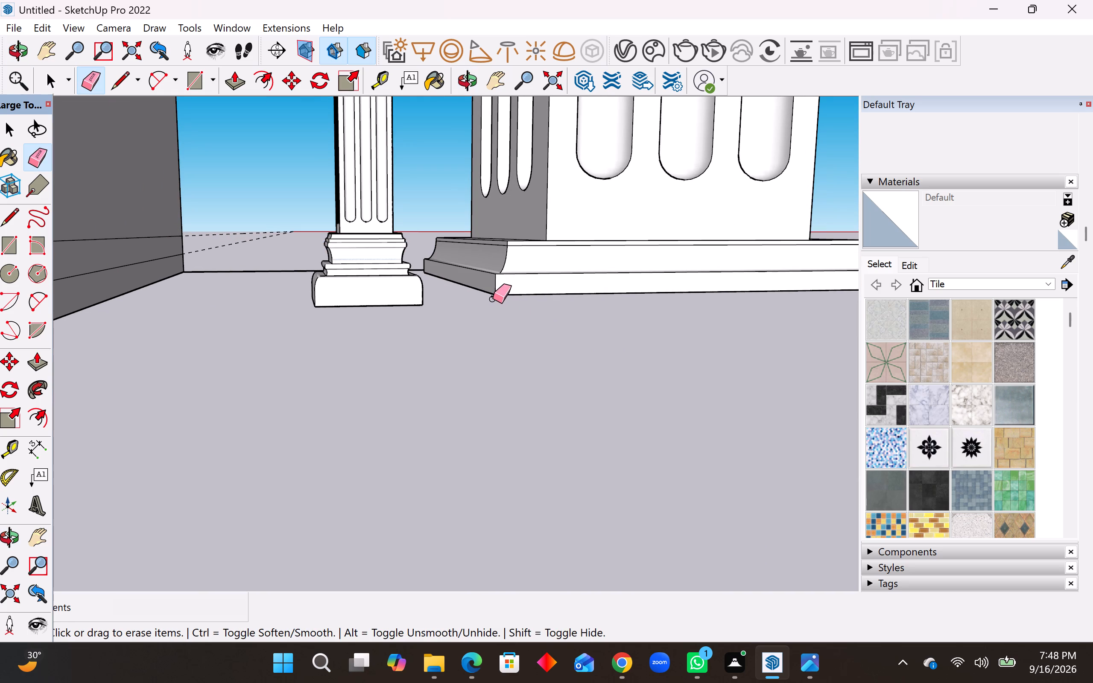
left_click(491, 297)
scroll(506, 319, "down", 7)
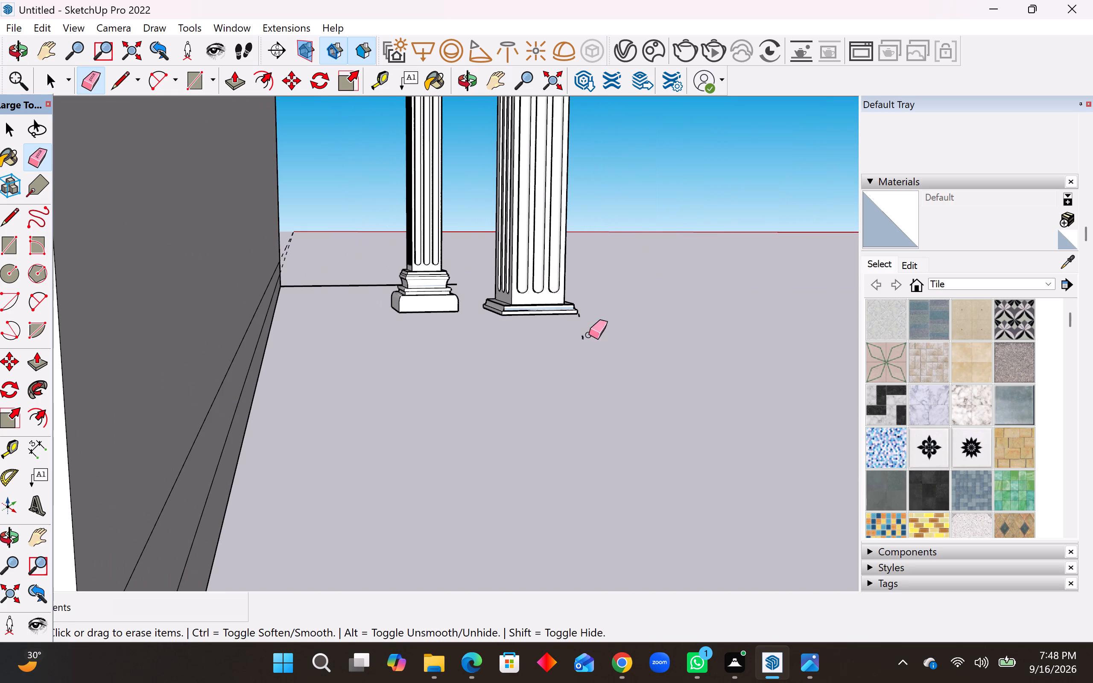
left_click_drag(602, 327, 580, 335)
left_click_drag(585, 337, 589, 321)
left_click_drag(582, 334, 583, 339)
left_click(581, 317)
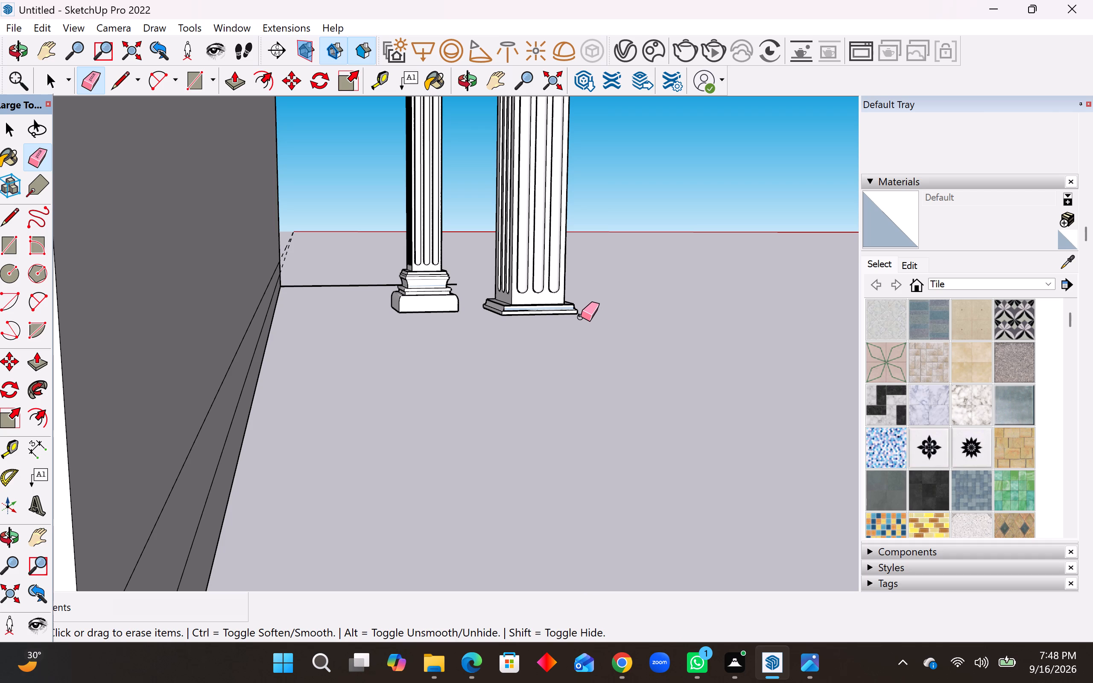
left_click(580, 316)
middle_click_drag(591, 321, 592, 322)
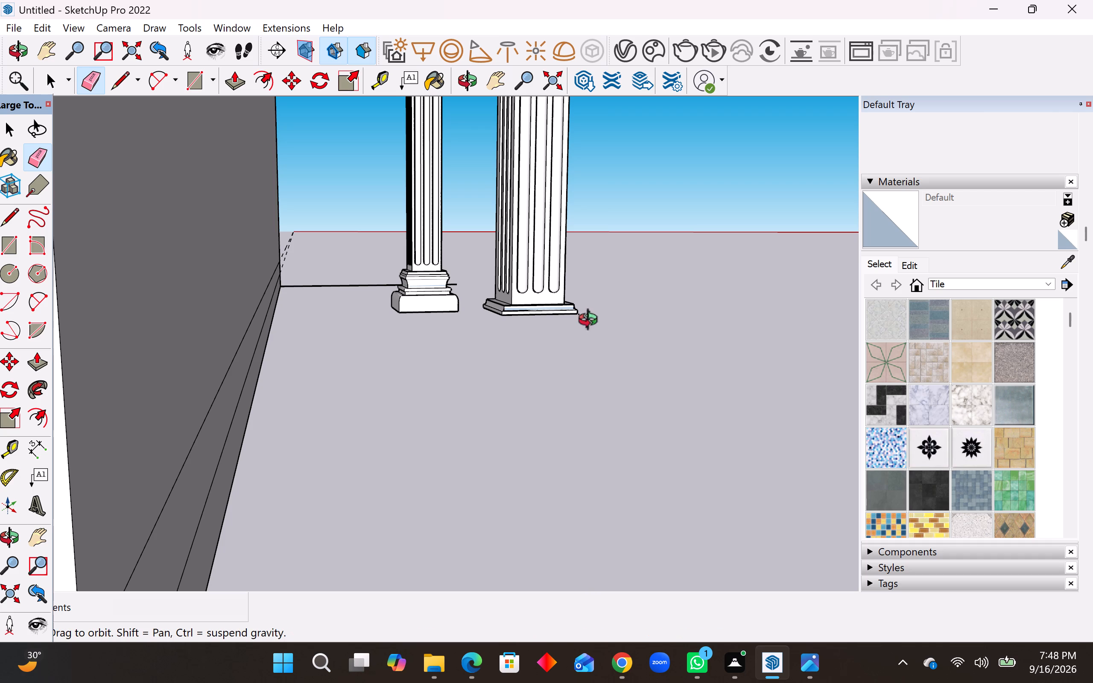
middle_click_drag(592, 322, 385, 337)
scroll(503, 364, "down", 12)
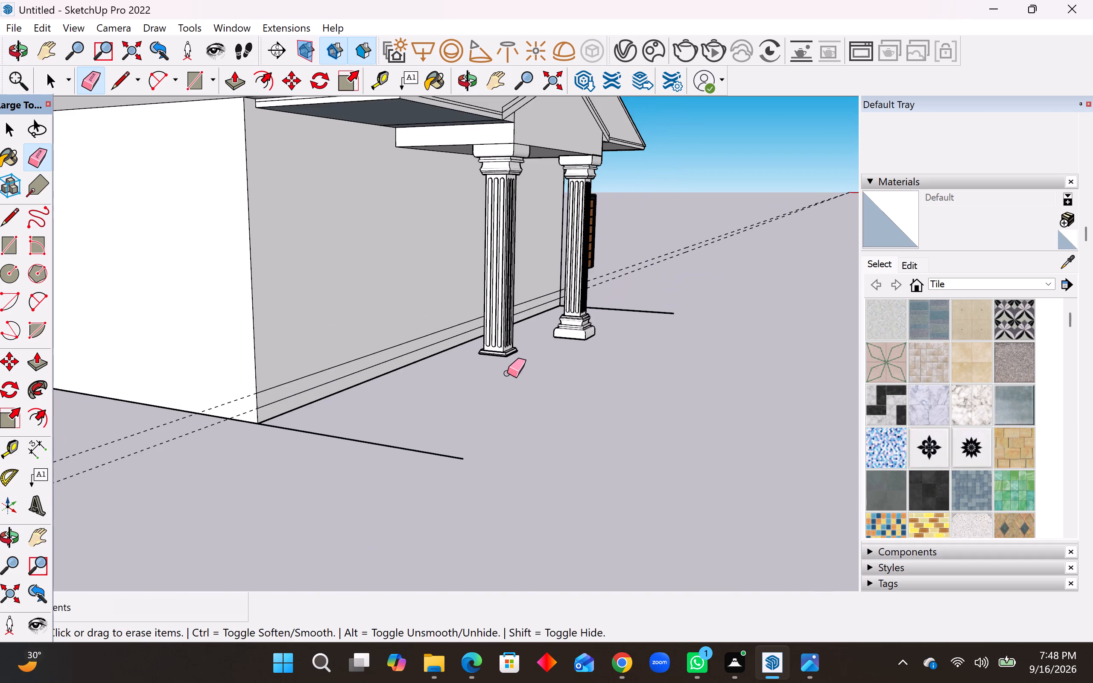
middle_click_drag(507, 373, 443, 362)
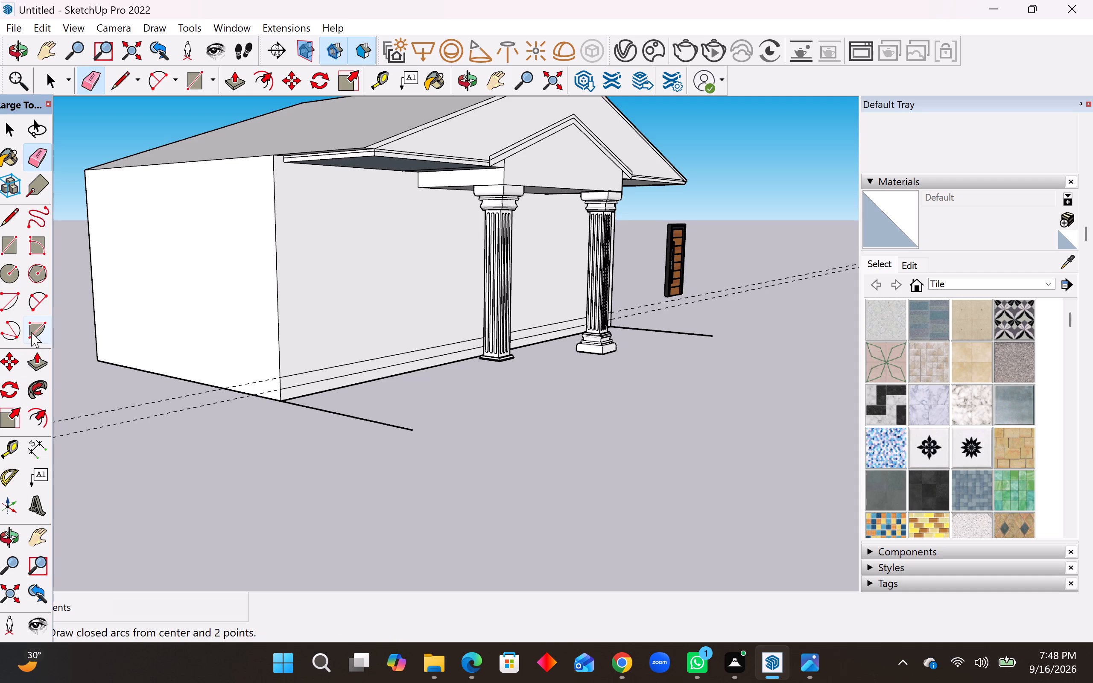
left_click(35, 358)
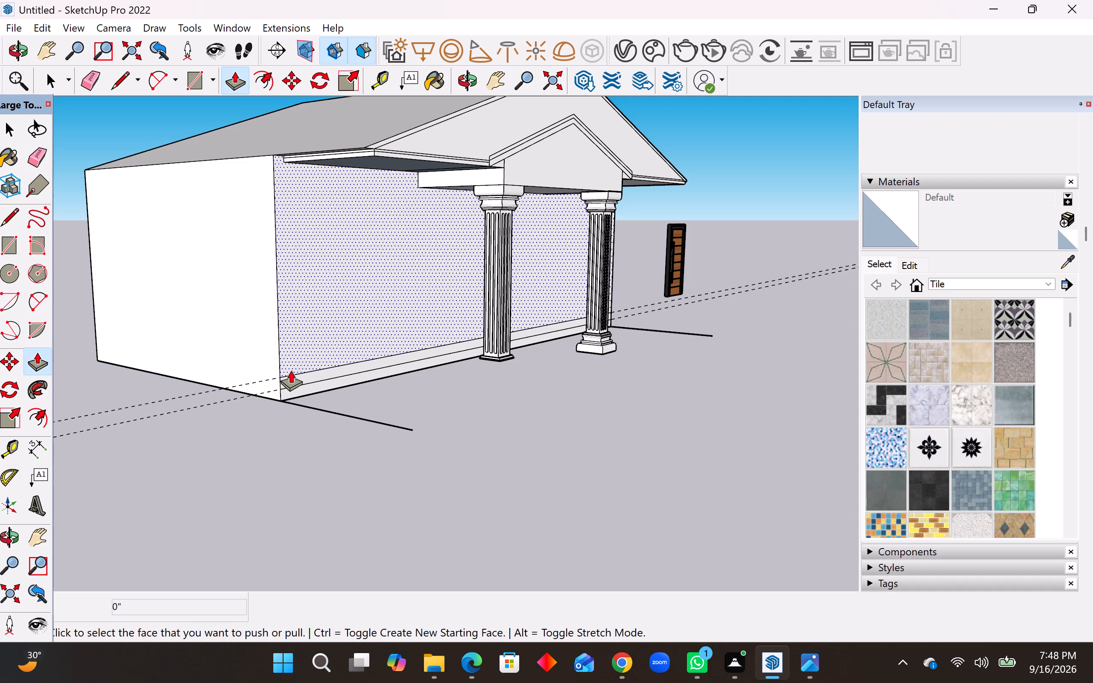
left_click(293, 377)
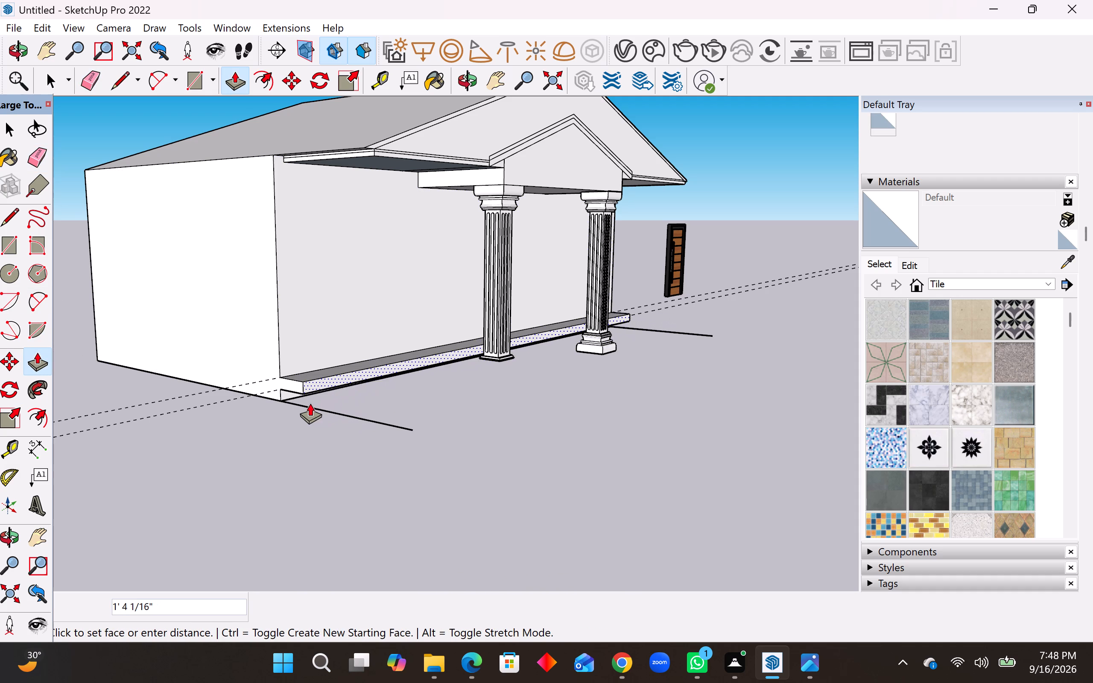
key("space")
Explode the right-hand porch column component into editable geometry.
scroll(623, 355, "up", 8)
middle_click_drag(541, 337, 779, 288)
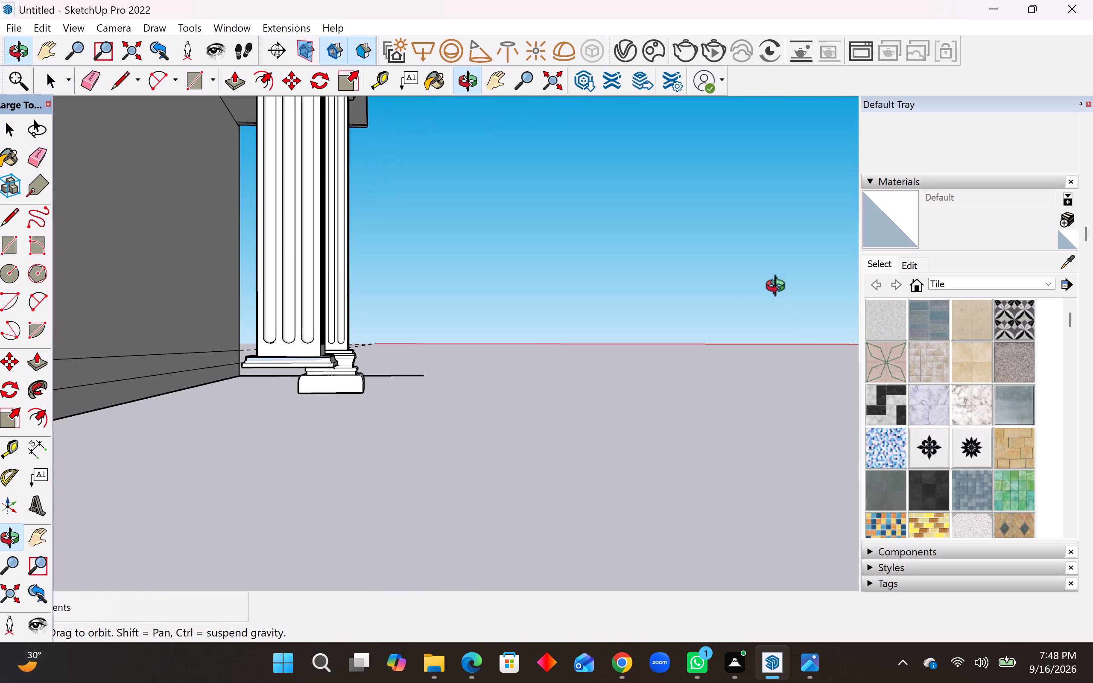
middle_click_drag(779, 288, 732, 309)
left_click_drag(419, 351, 399, 366)
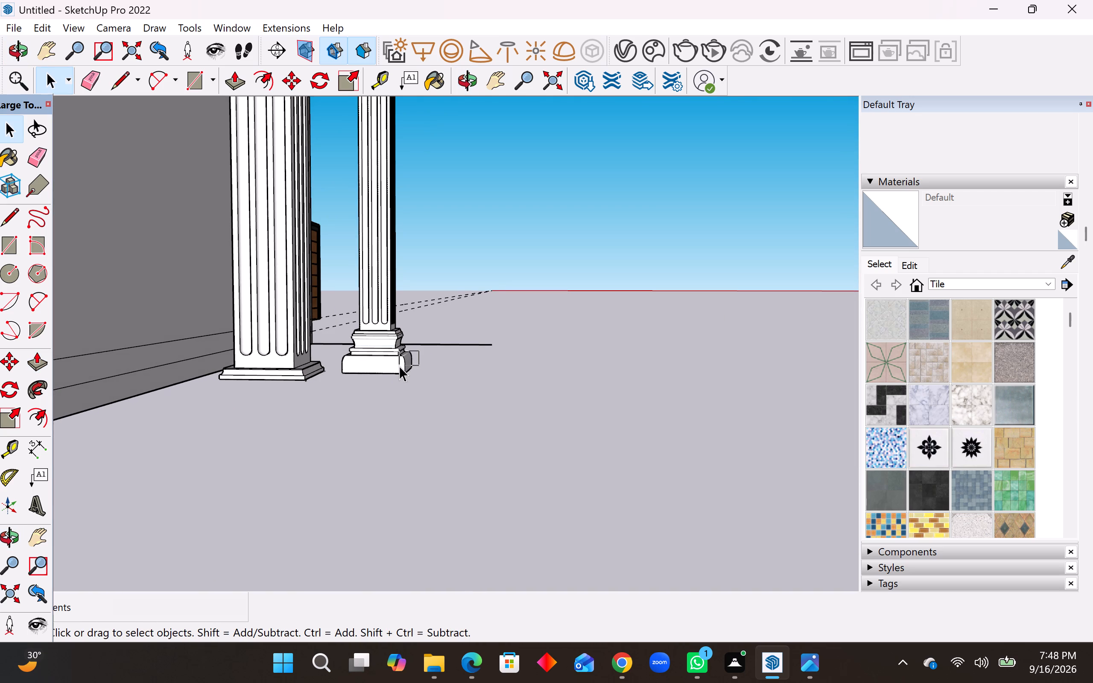
left_click_drag(399, 366, 392, 378)
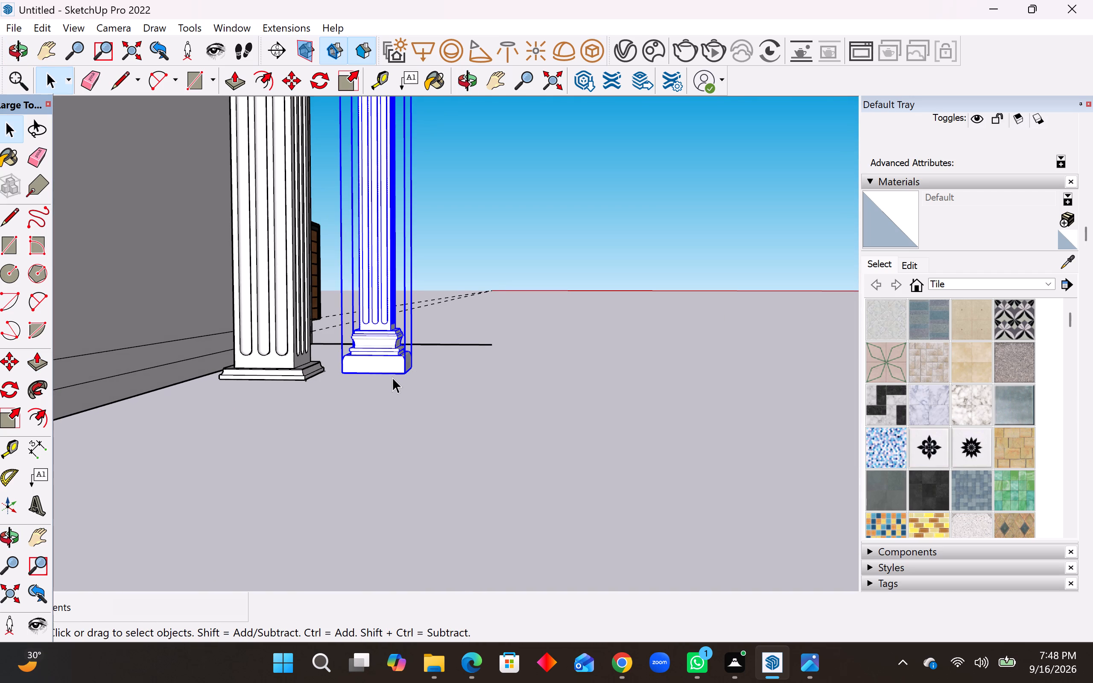
key("Escape")
left_click(432, 372)
left_click(383, 359)
right_click(378, 331)
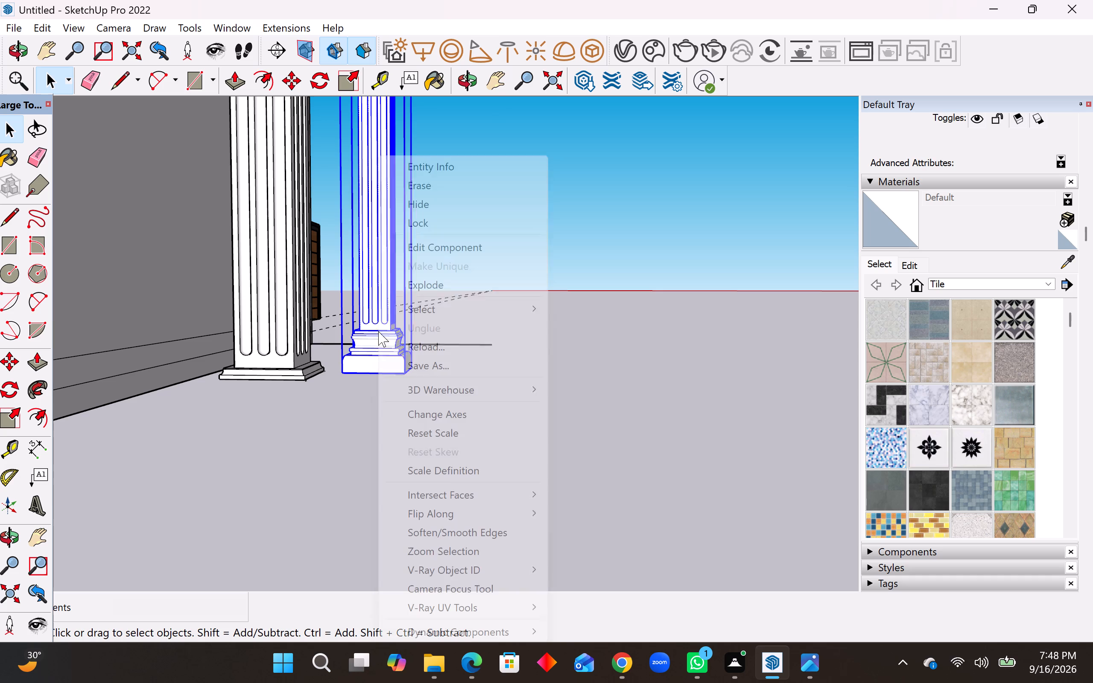
left_click(461, 290)
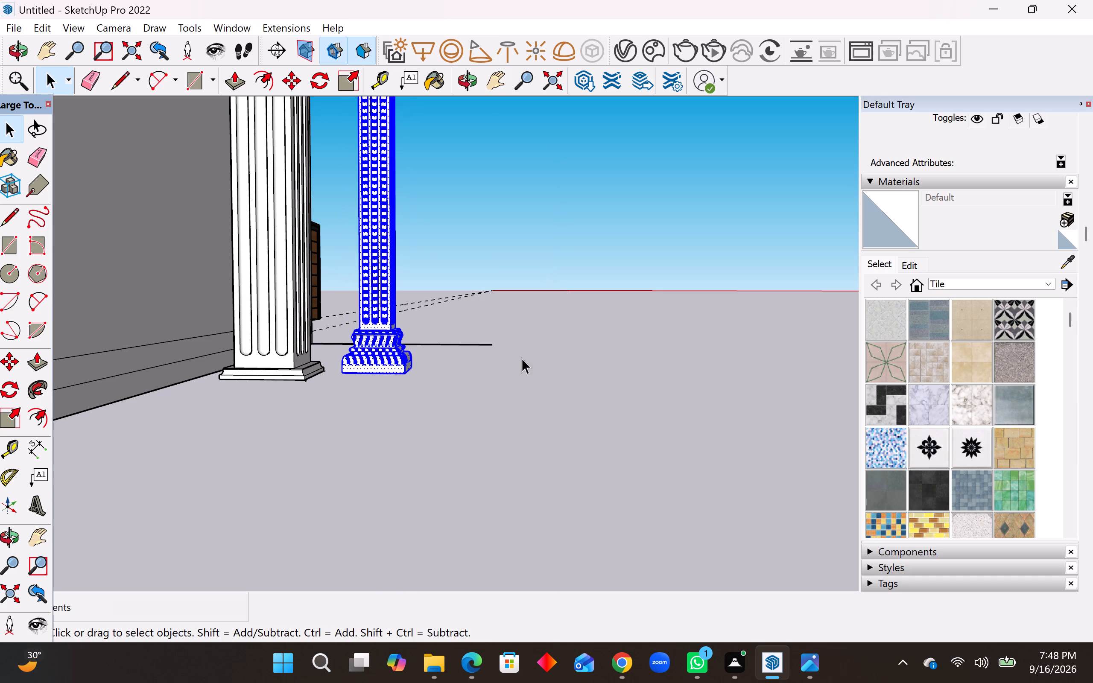
left_click(556, 380)
Delete the bottom plinth block and the moulding tier above it from the right-hand column's base.
left_click_drag(414, 350, 387, 377)
key("Delete")
middle_click_drag(392, 353, 307, 335)
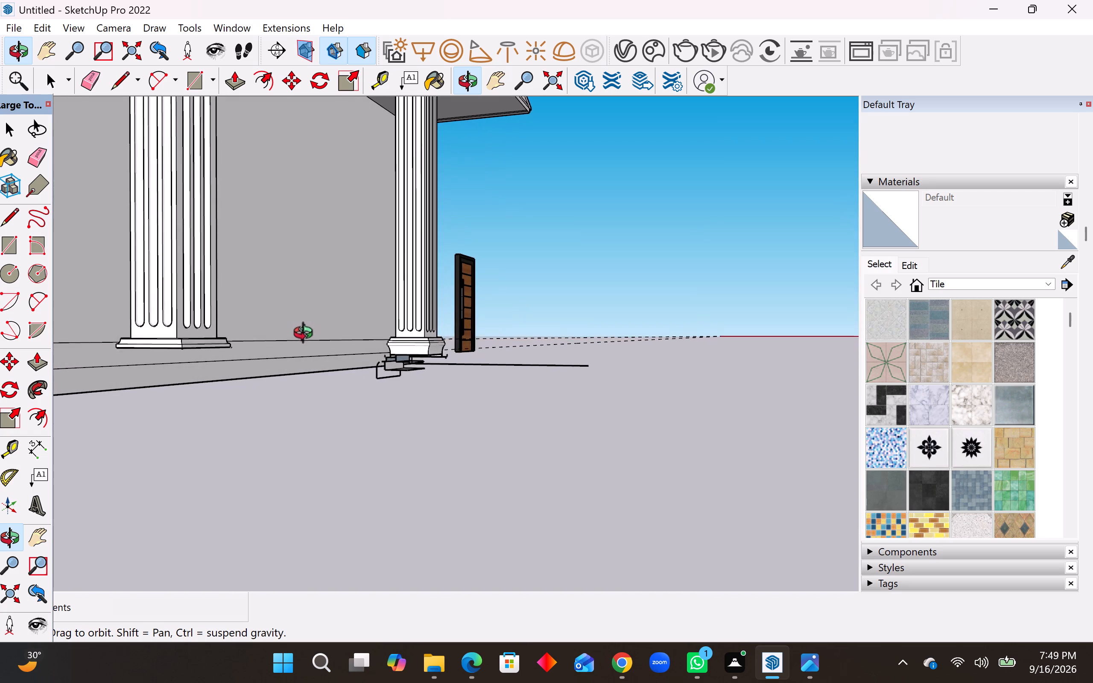
middle_click_drag(307, 335, 341, 340)
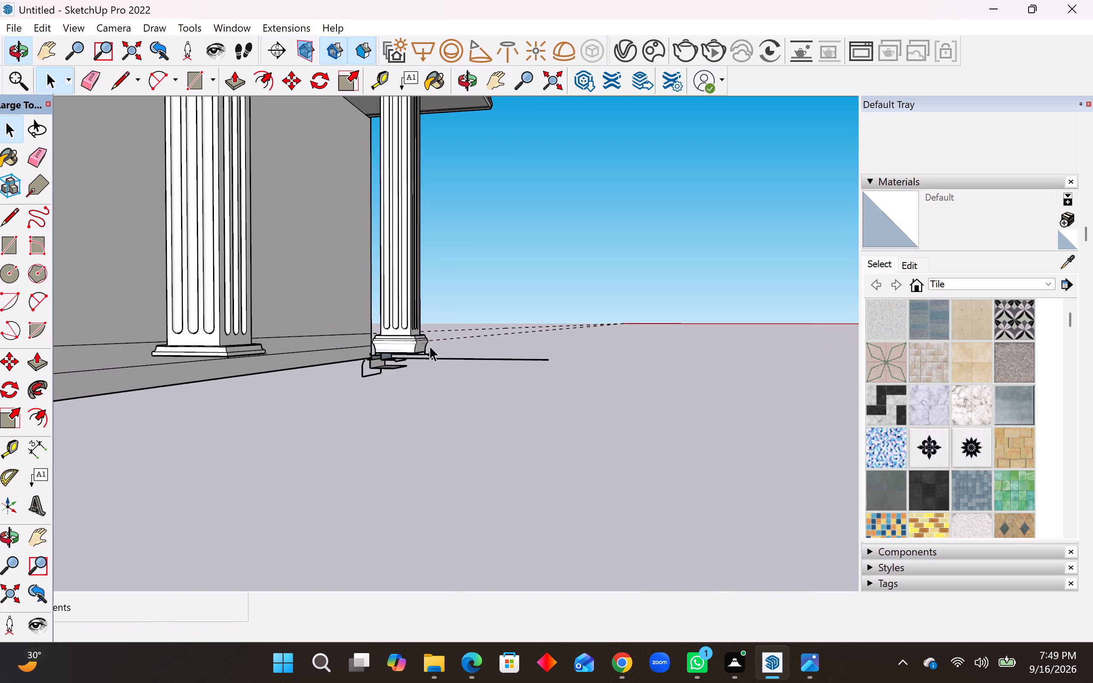
left_click_drag(430, 346, 407, 357)
key("Delete")
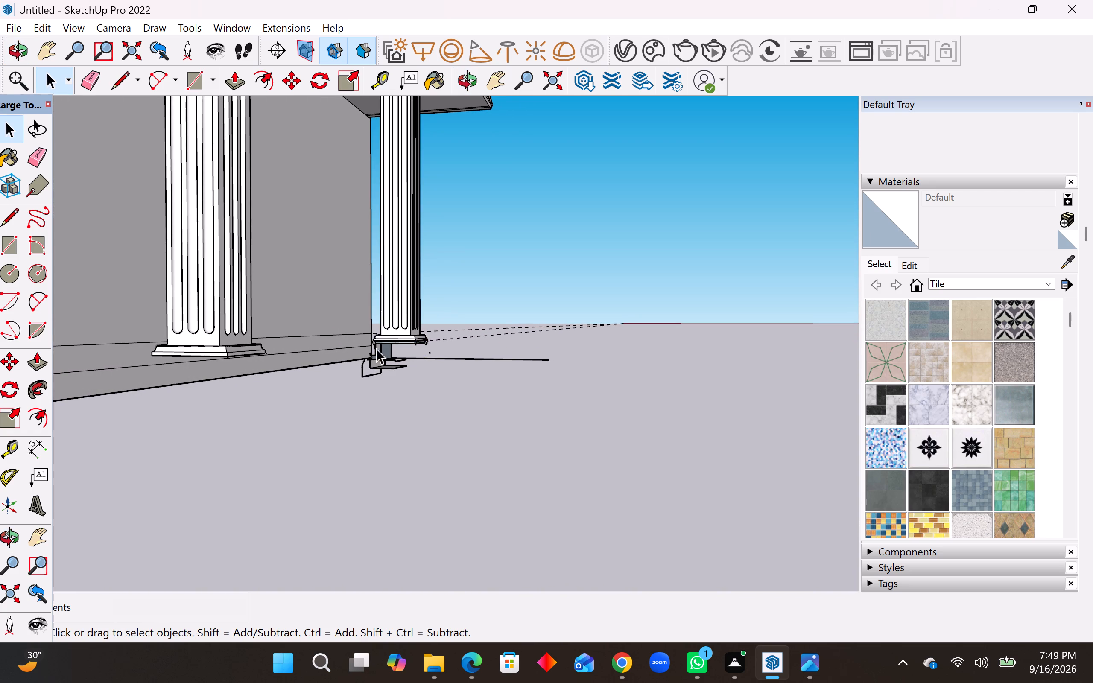
Delete the leftover plinth edges and short stubs under the right-hand column, together with the long ground line there.
middle_click_drag(381, 352, 451, 349)
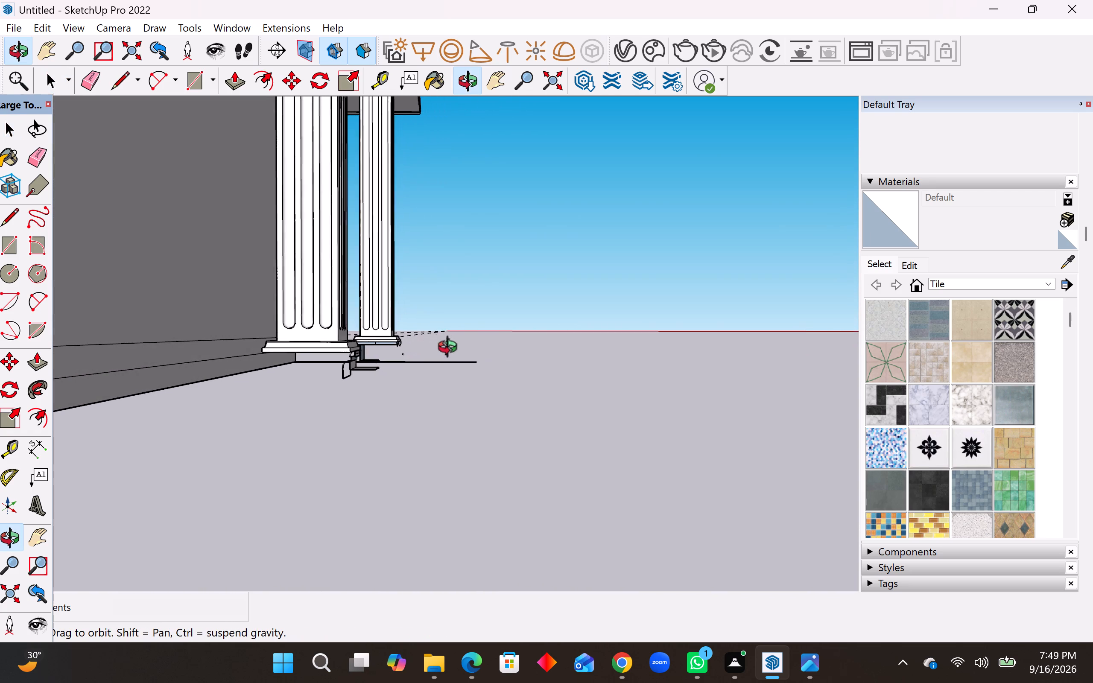
middle_click_drag(451, 349, 452, 350)
middle_click_drag(383, 368, 383, 349)
middle_click_drag(378, 365, 415, 372)
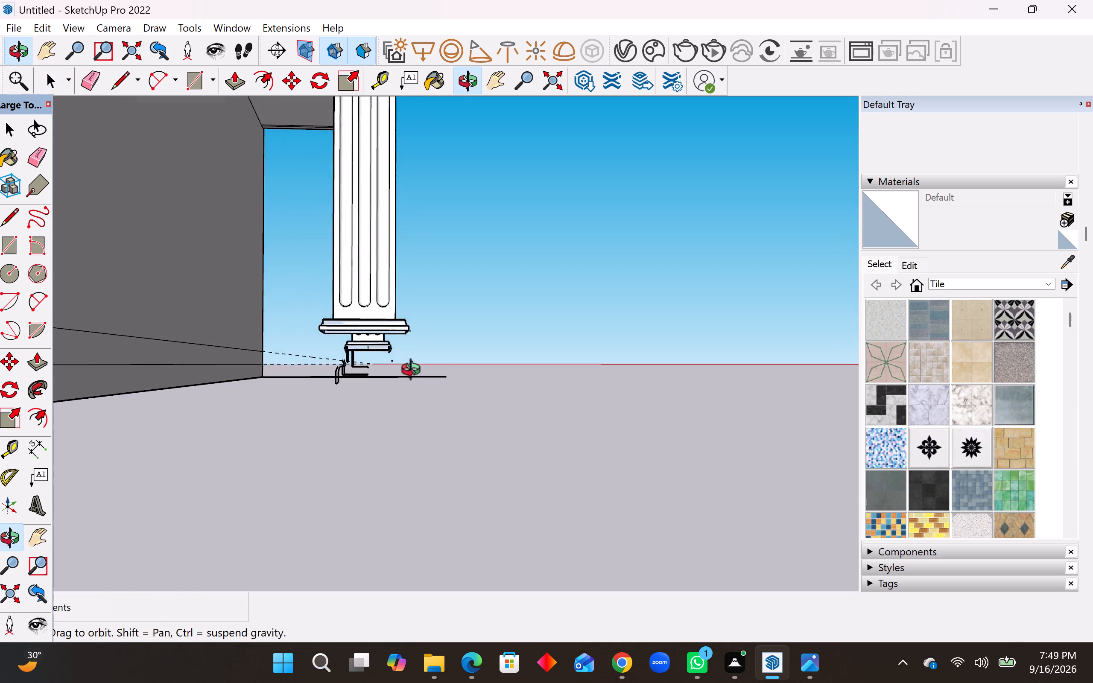
middle_click_drag(415, 372, 428, 374)
left_click_drag(364, 359, 324, 400)
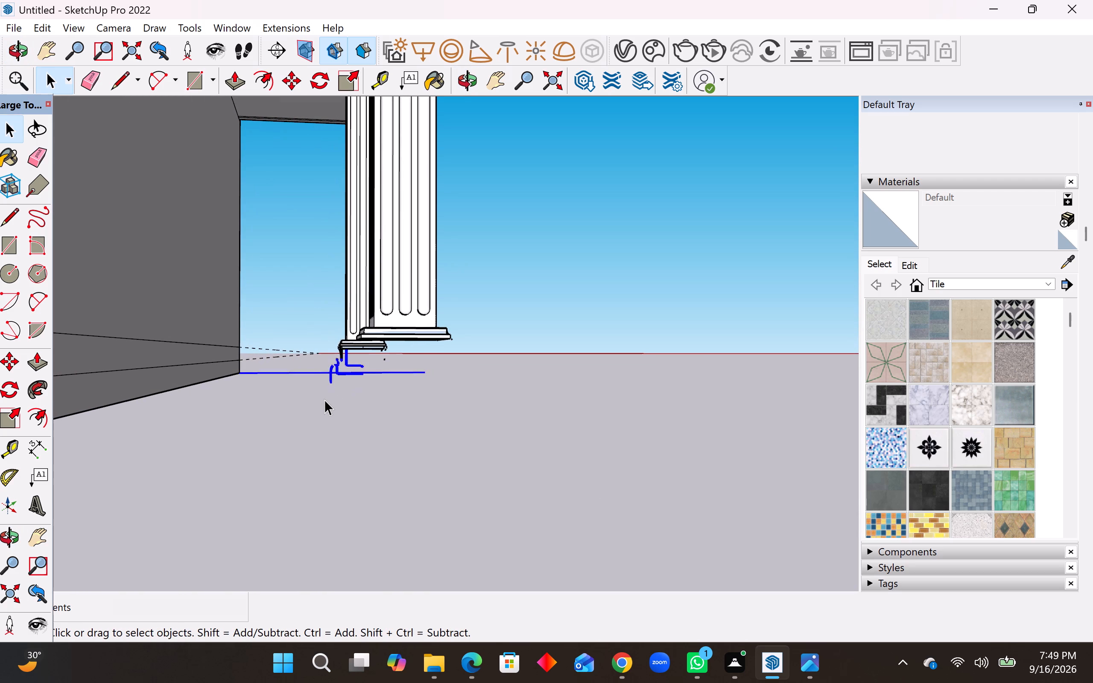
key("Delete")
left_click_drag(347, 352, 329, 365)
key("Delete")
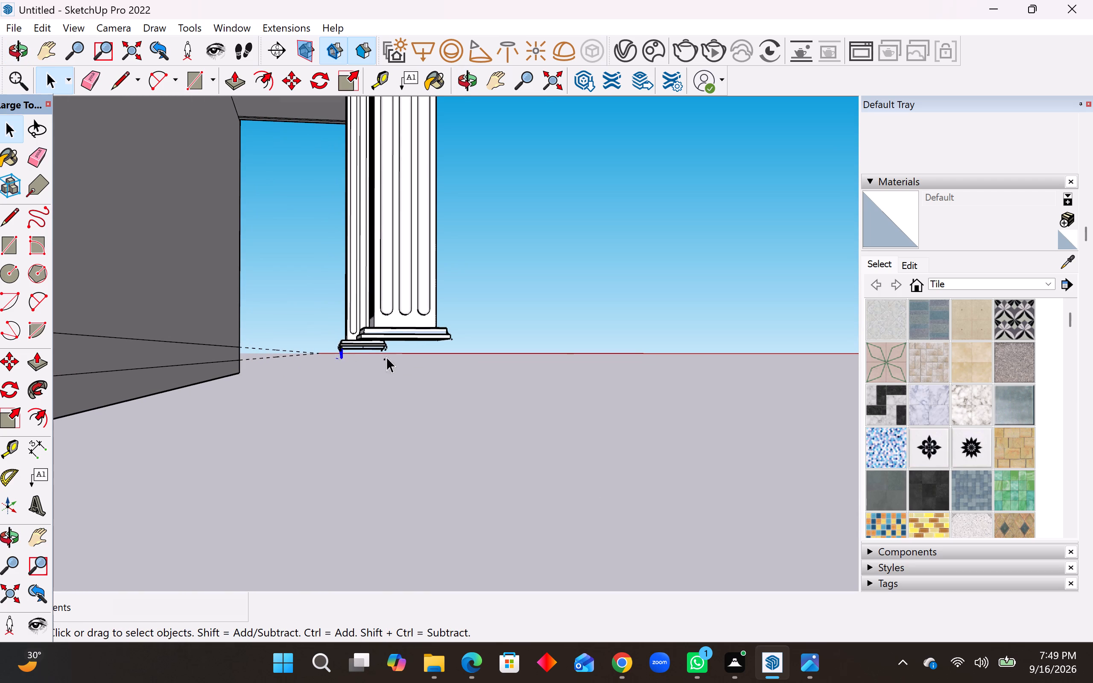
Delete the narrow face strips hanging under the near sides of the right-hand column's base moulding.
middle_click_drag(387, 357, 283, 382)
scroll(408, 336, "up", 5)
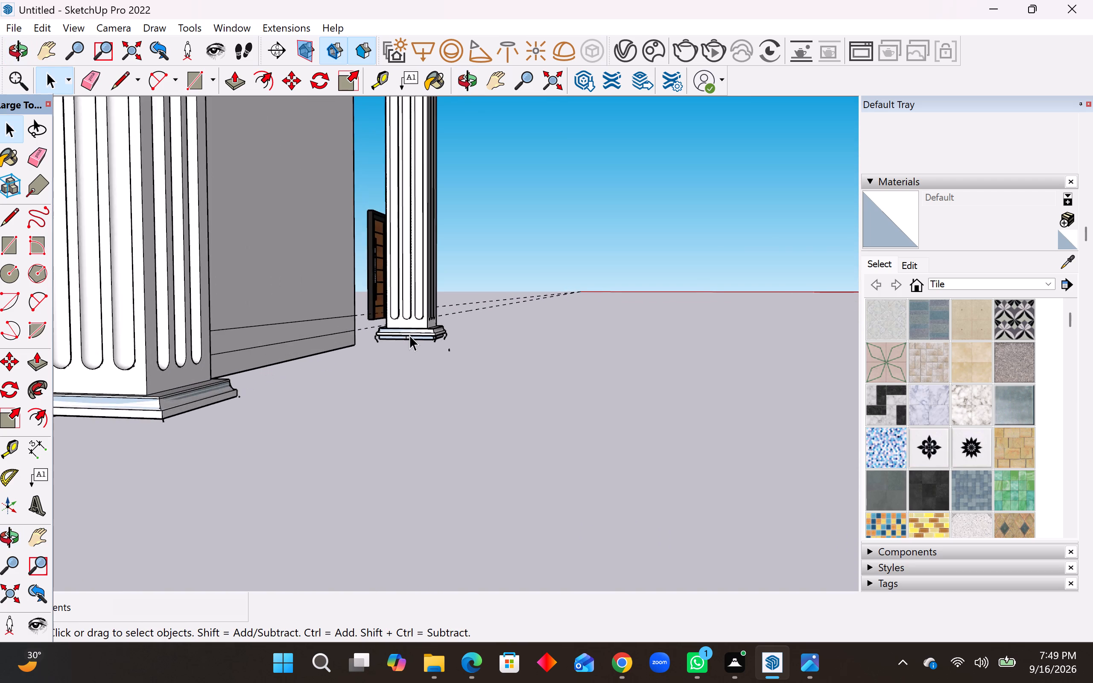
scroll(409, 335, "up", 5)
middle_click_drag(443, 345, 325, 342)
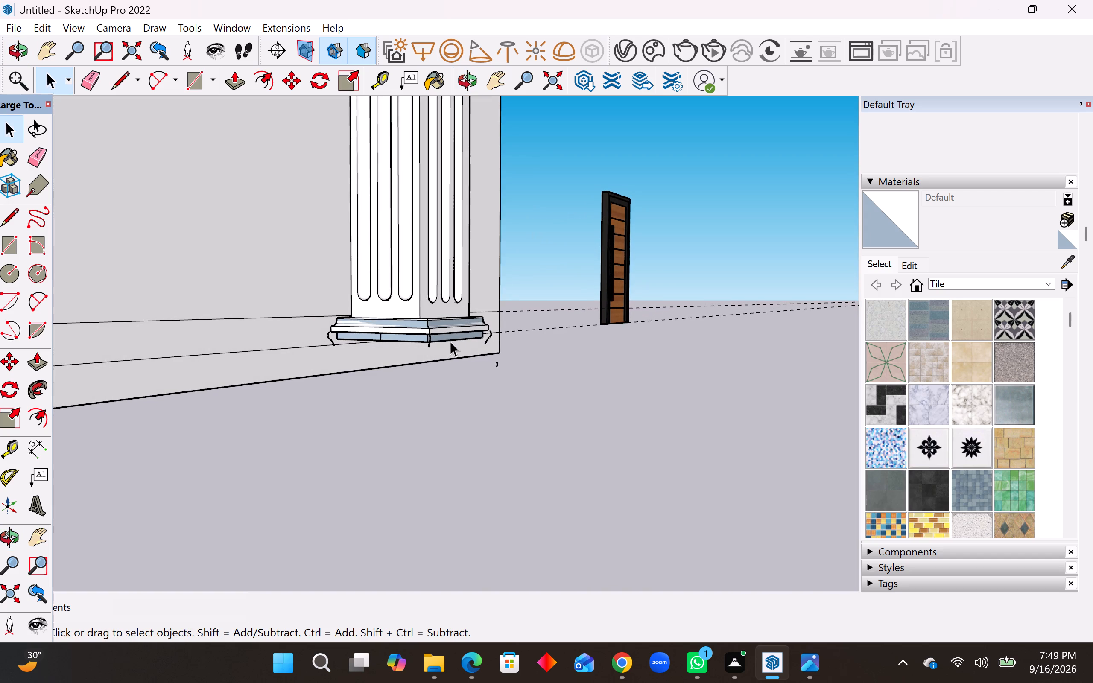
left_click_drag(446, 338, 420, 352)
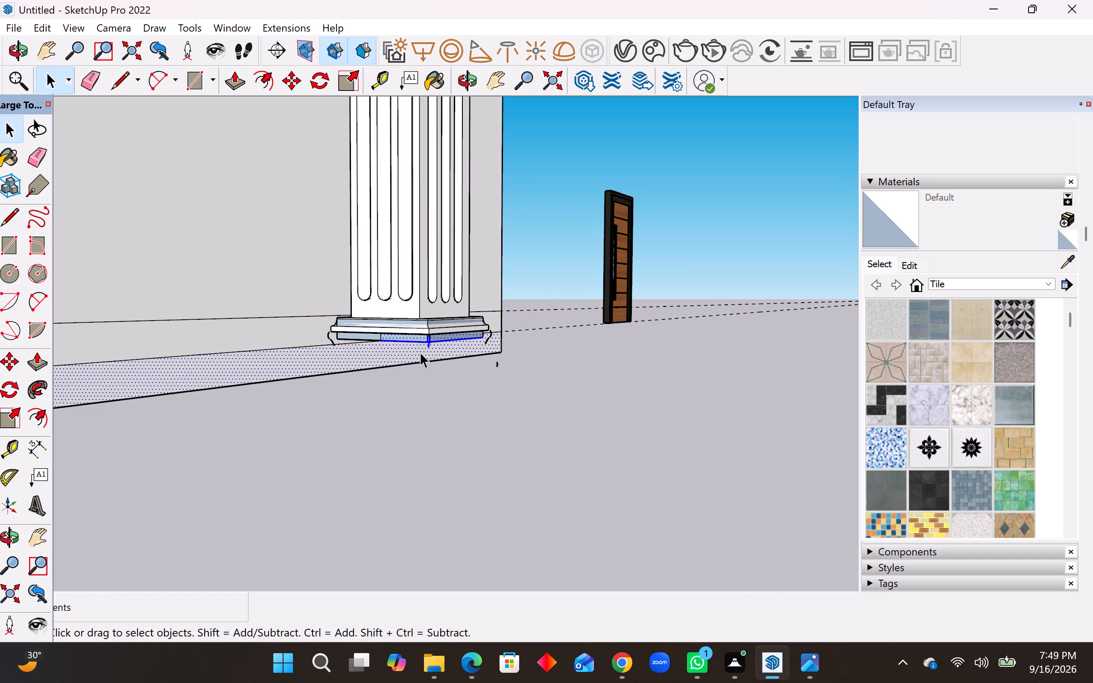
key("Escape")
middle_click_drag(422, 342, 505, 349)
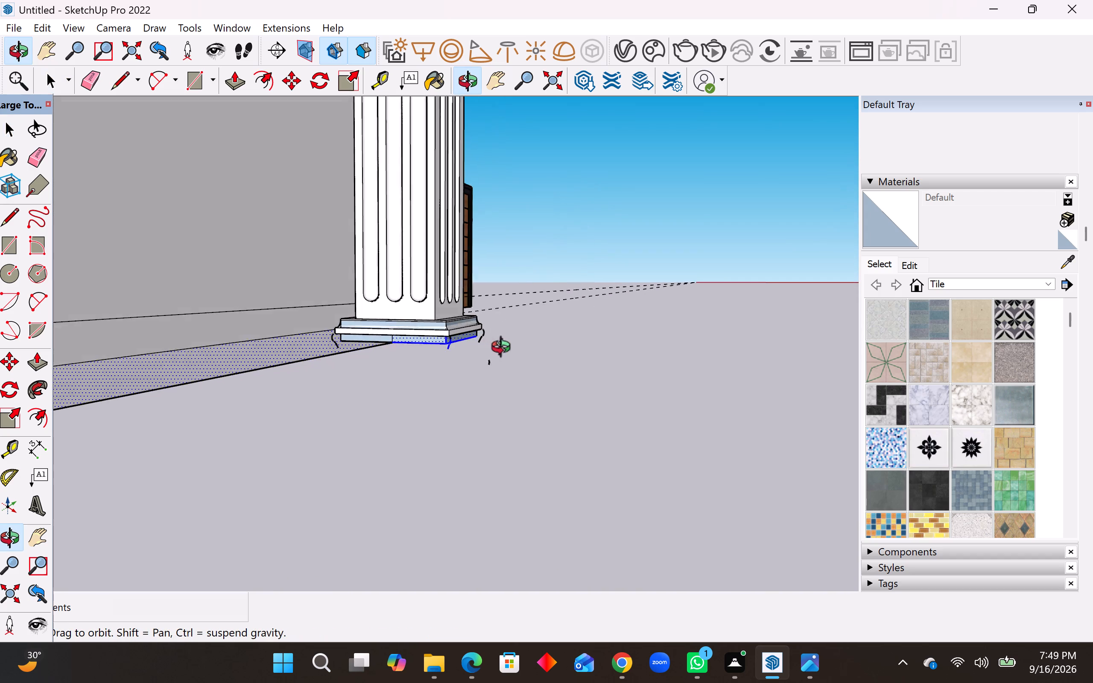
middle_click_drag(505, 349, 558, 353)
left_click(565, 365)
middle_click_drag(414, 353, 573, 323)
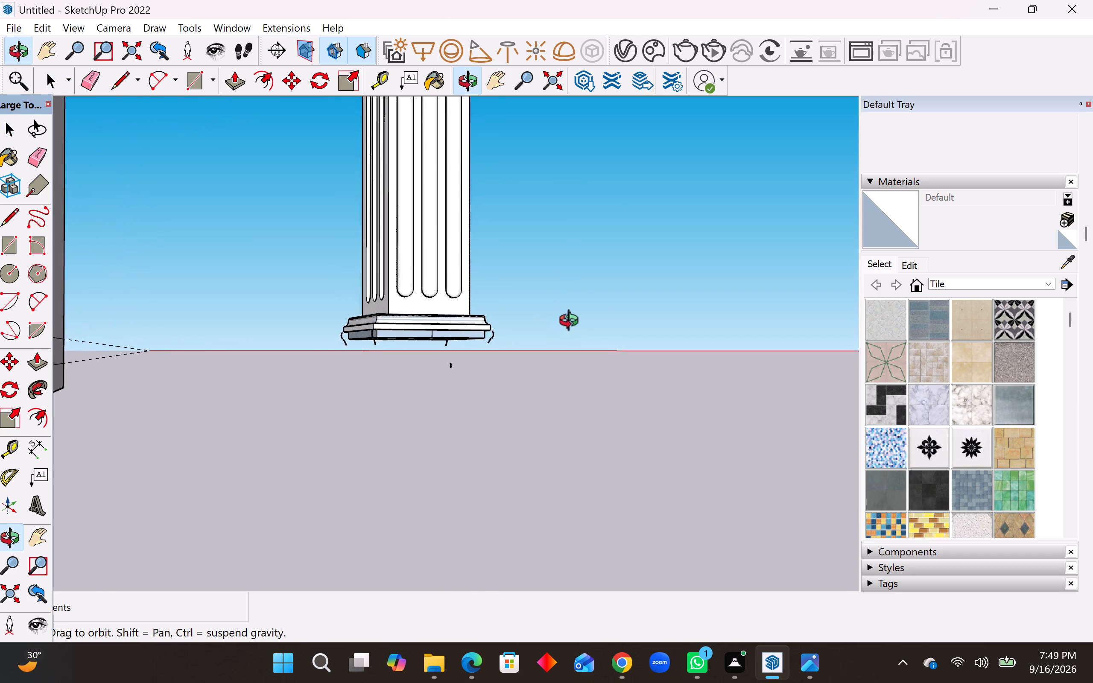
middle_click_drag(573, 323, 544, 349)
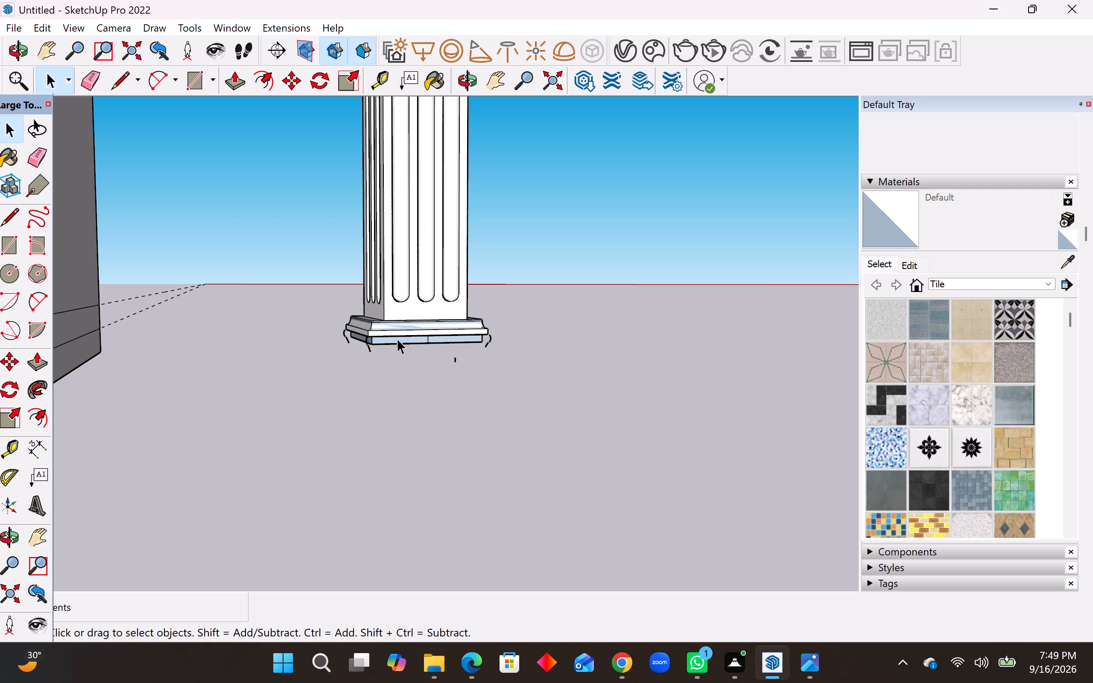
left_click_drag(393, 339, 359, 352)
key("Delete")
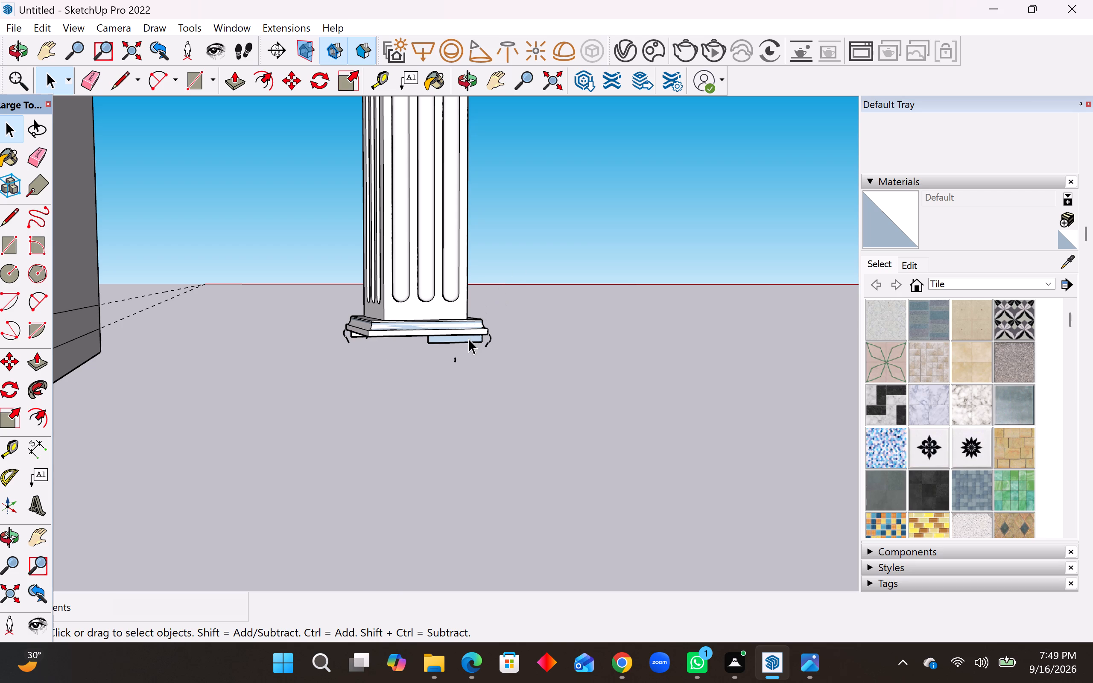
left_click_drag(468, 339, 435, 356)
key("Delete")
Delete the remaining narrow faces on the far side beneath the right-hand column's base moulding, along with their lower edges.
middle_click_drag(452, 333, 429, 307)
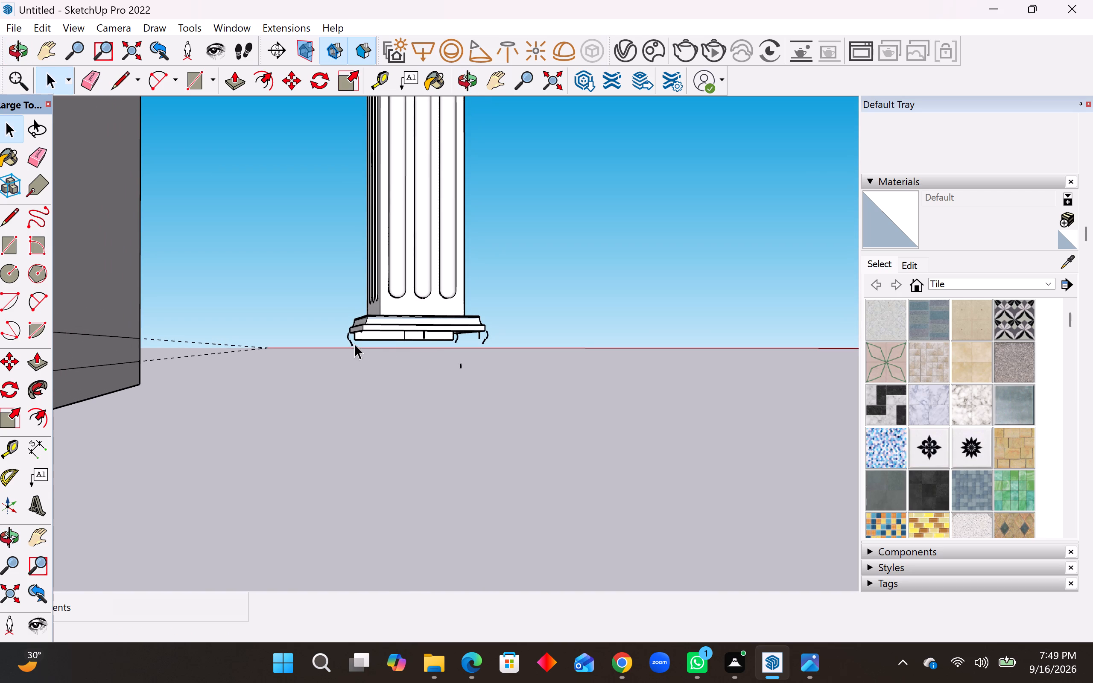
left_click(367, 338)
left_click(367, 334)
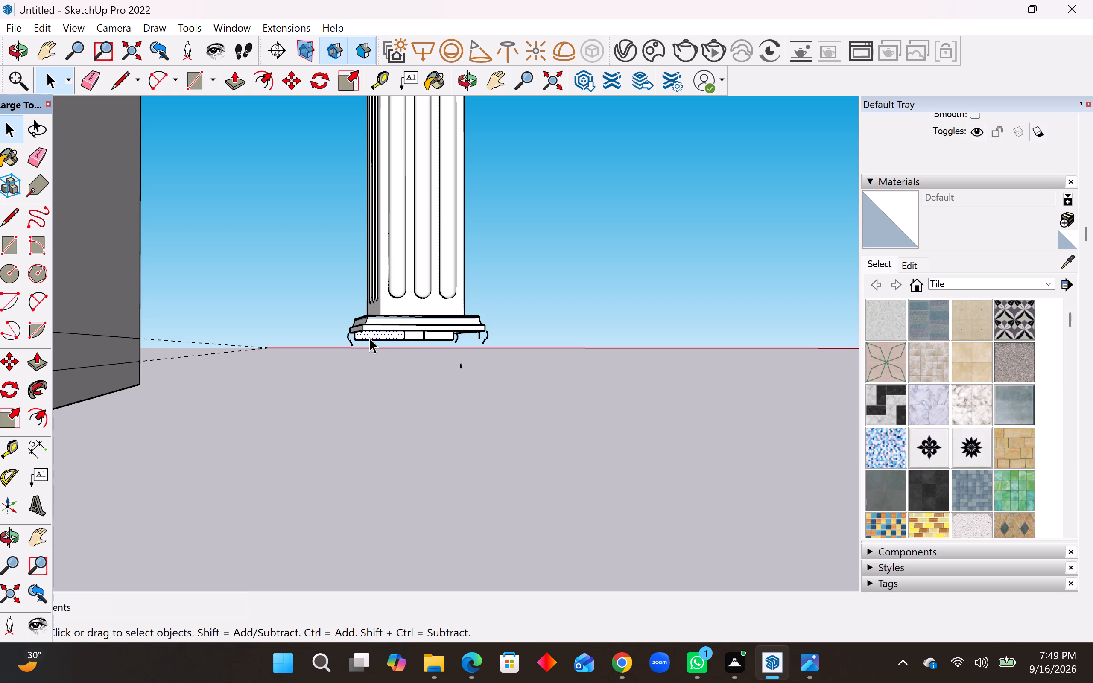
key("Delete")
left_click(422, 337)
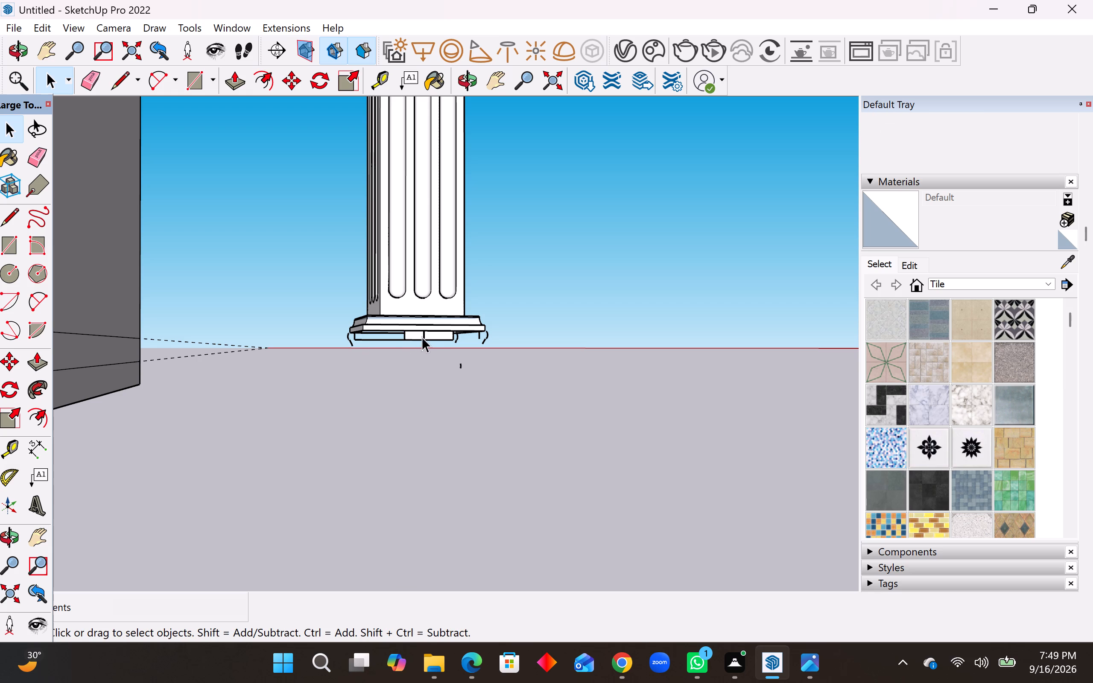
key("Delete")
left_click(432, 337)
key("Delete")
left_click_drag(458, 339, 354, 347)
left_click_drag(354, 347, 343, 347)
key("Delete")
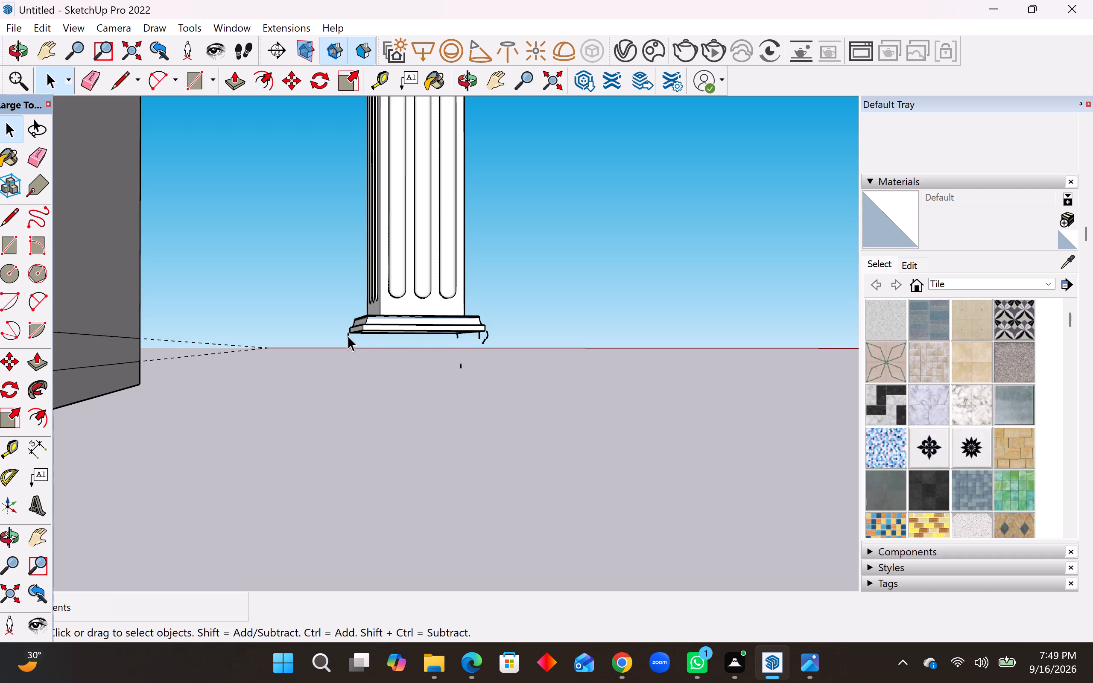
Erase the stray curved and vertical edge fragments at the outer corners below the right-hand column's base moulding.
left_click(348, 336)
left_click(37, 158)
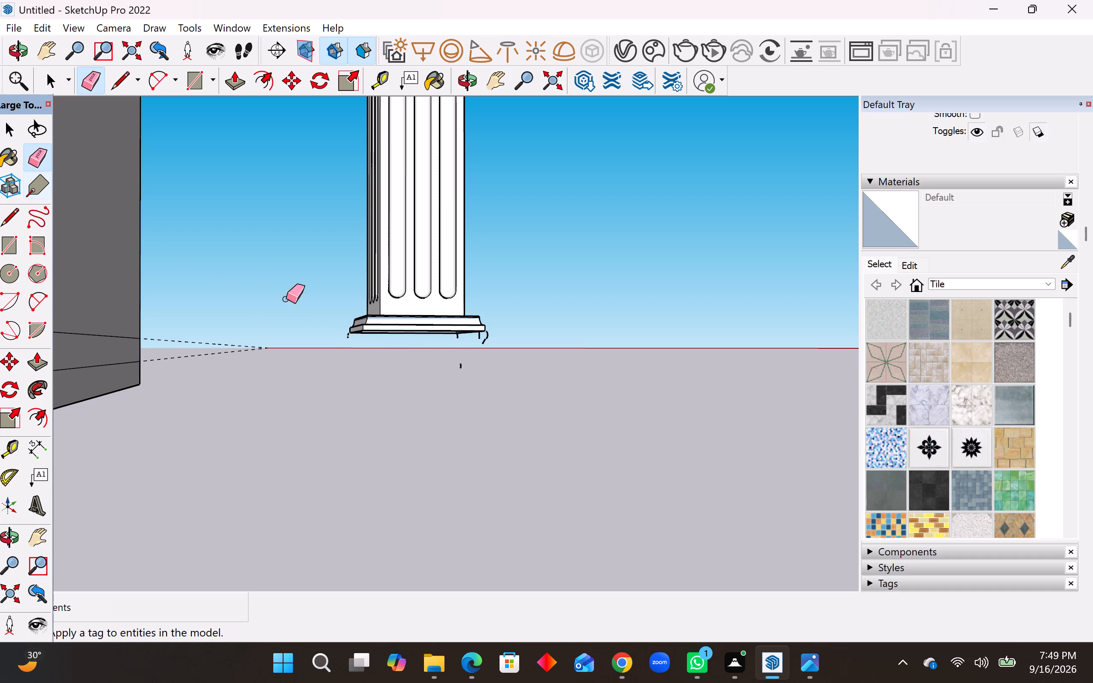
left_click(350, 337)
left_click(348, 338)
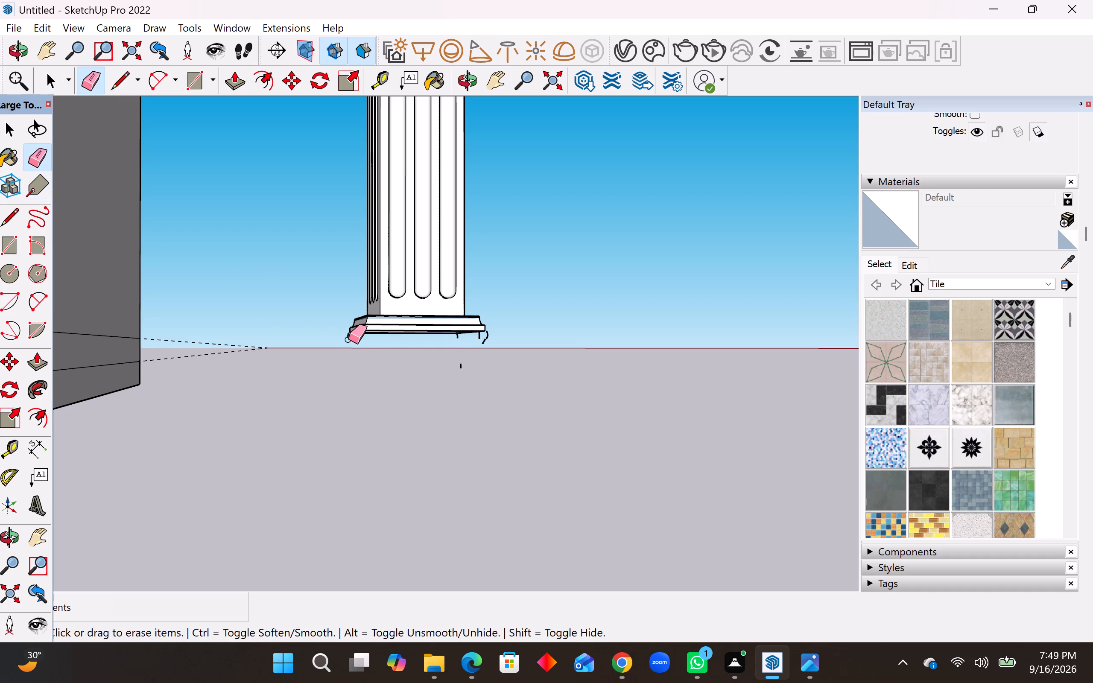
left_click(348, 336)
left_click(348, 337)
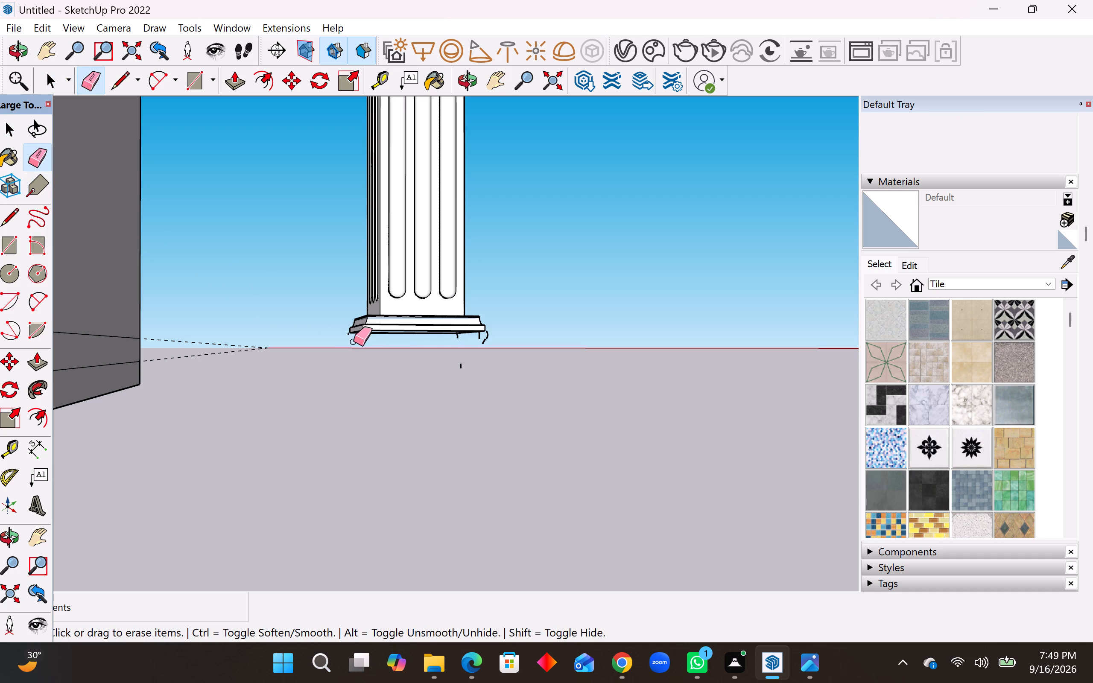
left_click_drag(497, 342, 484, 338)
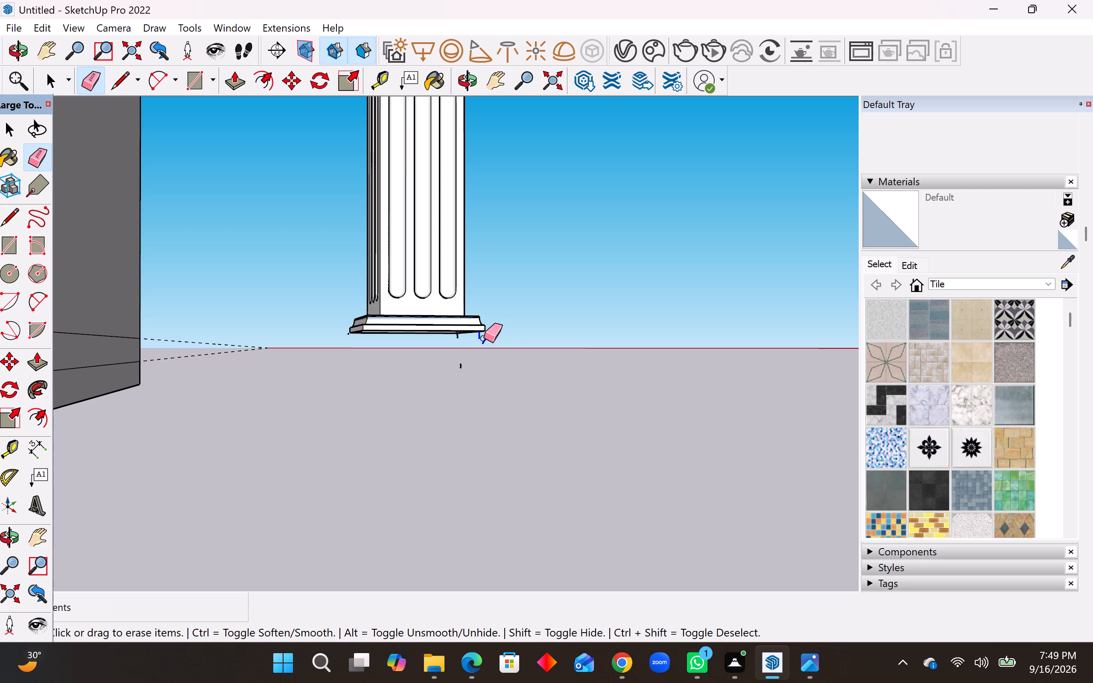
left_click_drag(484, 338, 466, 364)
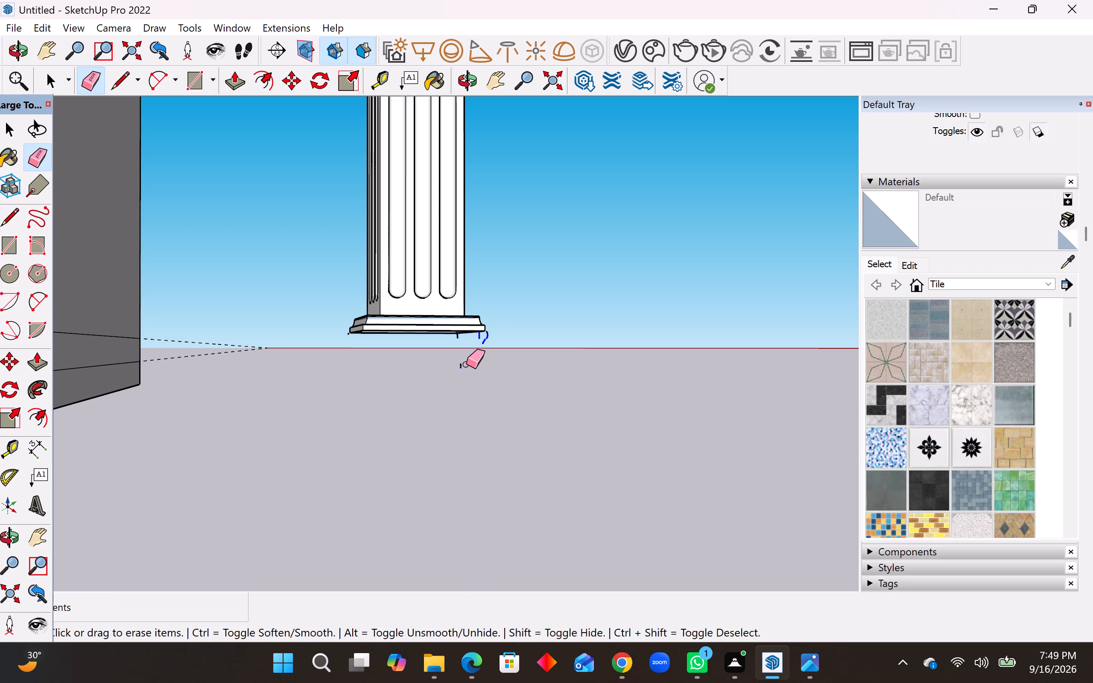
left_click_drag(466, 364, 456, 371)
Erase the curved edge fragments at one pair of corners below the right-hand column's base moulding, and try to erase the nearby stray speck.
scroll(449, 349, "up", 3)
scroll(451, 348, "down", 2)
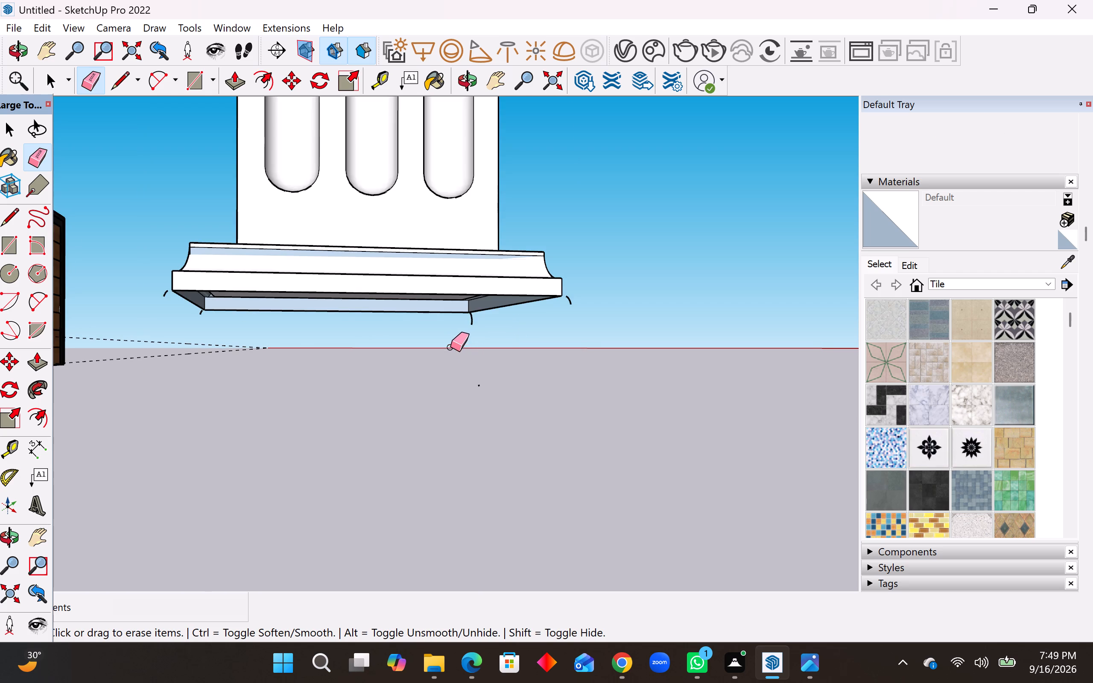
left_click(473, 323)
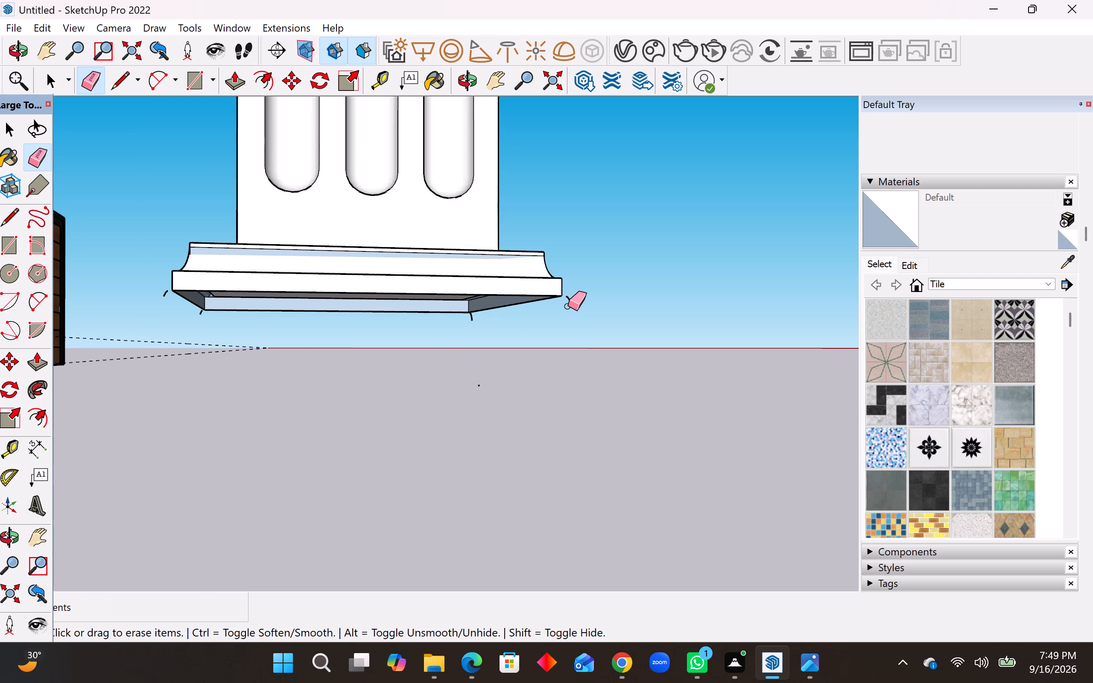
double_click(570, 302)
left_click(570, 299)
left_click(567, 298)
double_click(472, 318)
left_click(471, 317)
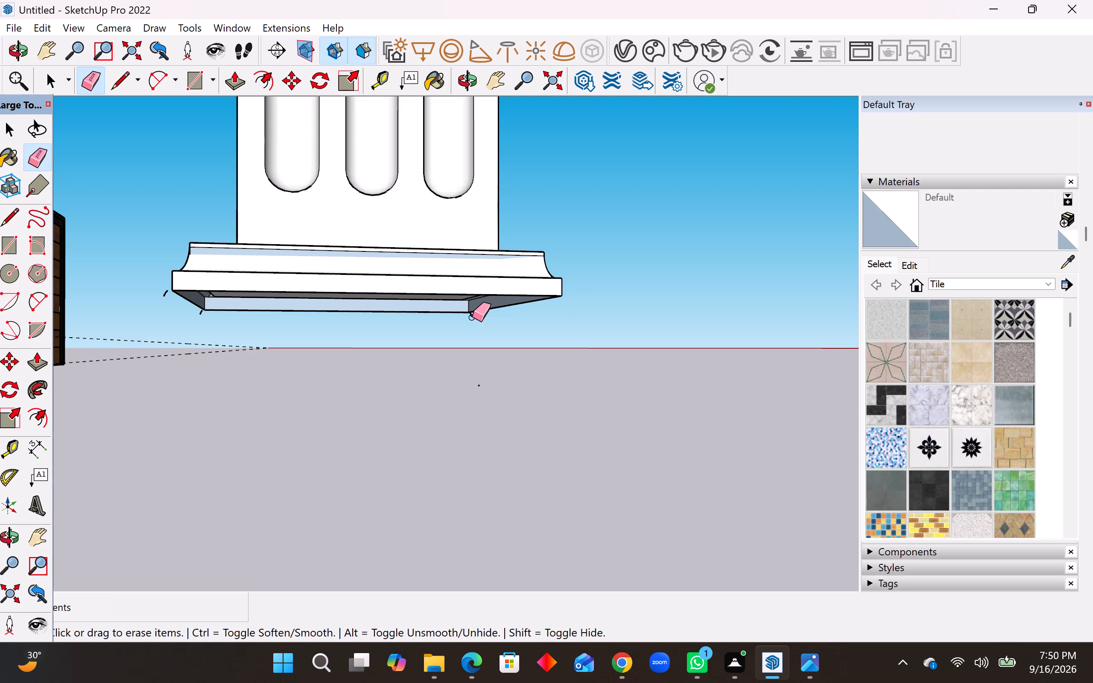
left_click(468, 315)
left_click_drag(486, 375, 494, 381)
double_click(483, 384)
left_click(484, 385)
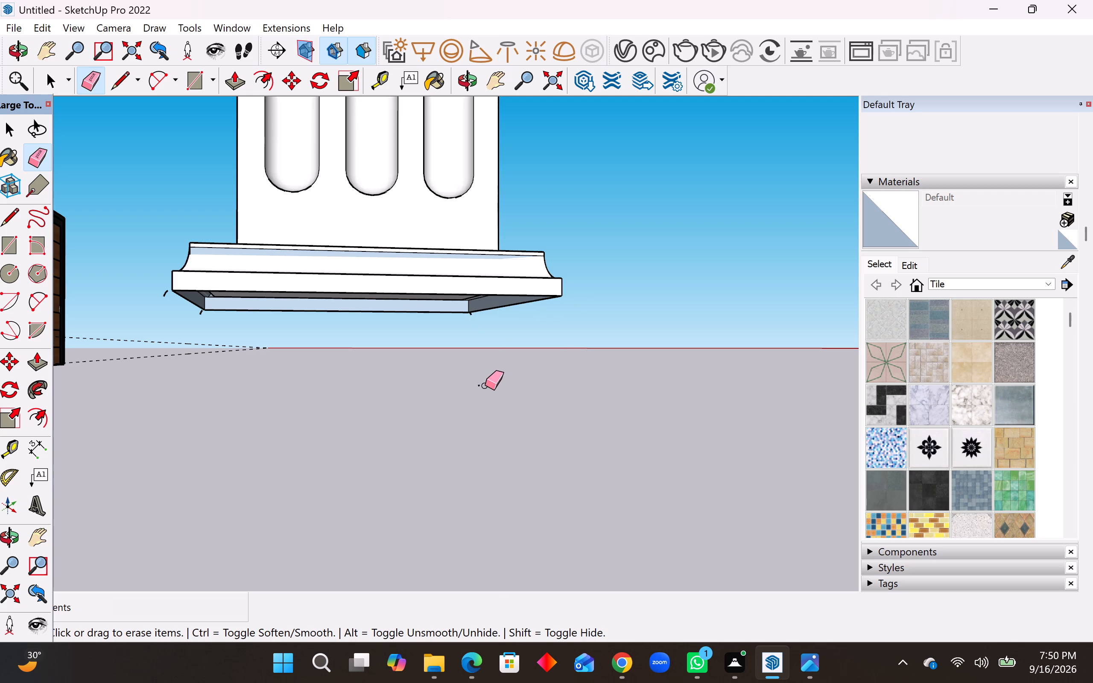
left_click_drag(479, 386, 484, 391)
left_click(480, 389)
Erase the remaining curved and short edge fragments at the opposite pair of corners below the right-hand column's base moulding.
scroll(479, 375, "down", 3)
scroll(440, 365, "up", 4)
scroll(428, 365, "down", 2)
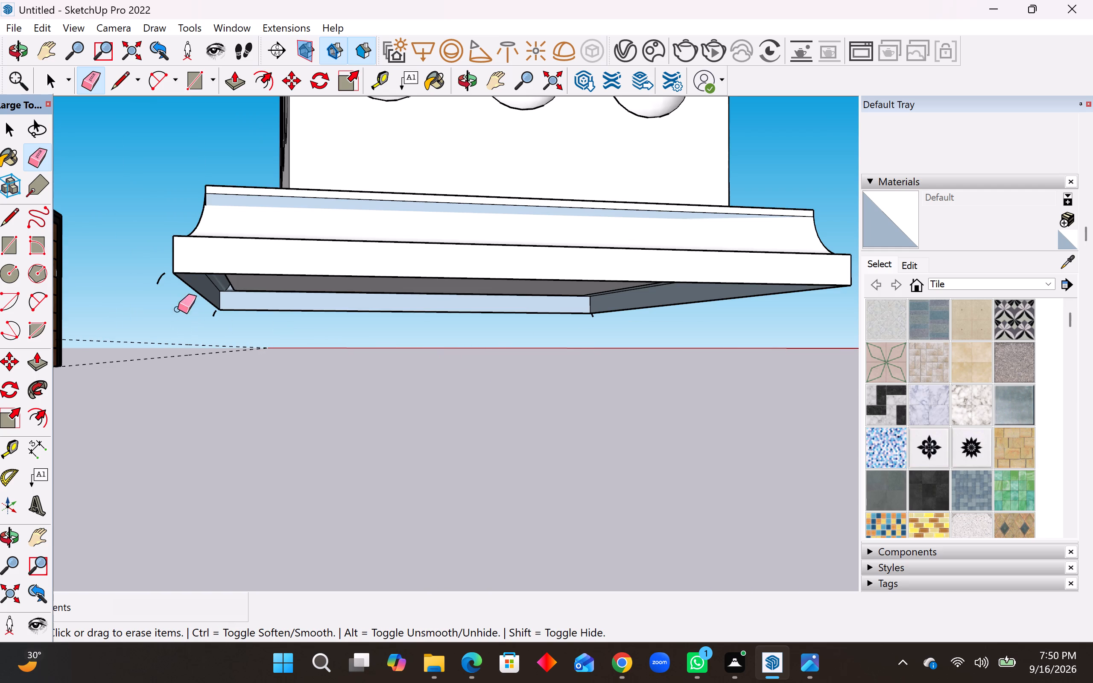
left_click(158, 281)
left_click(162, 277)
left_click(165, 274)
left_click(217, 315)
left_click(213, 315)
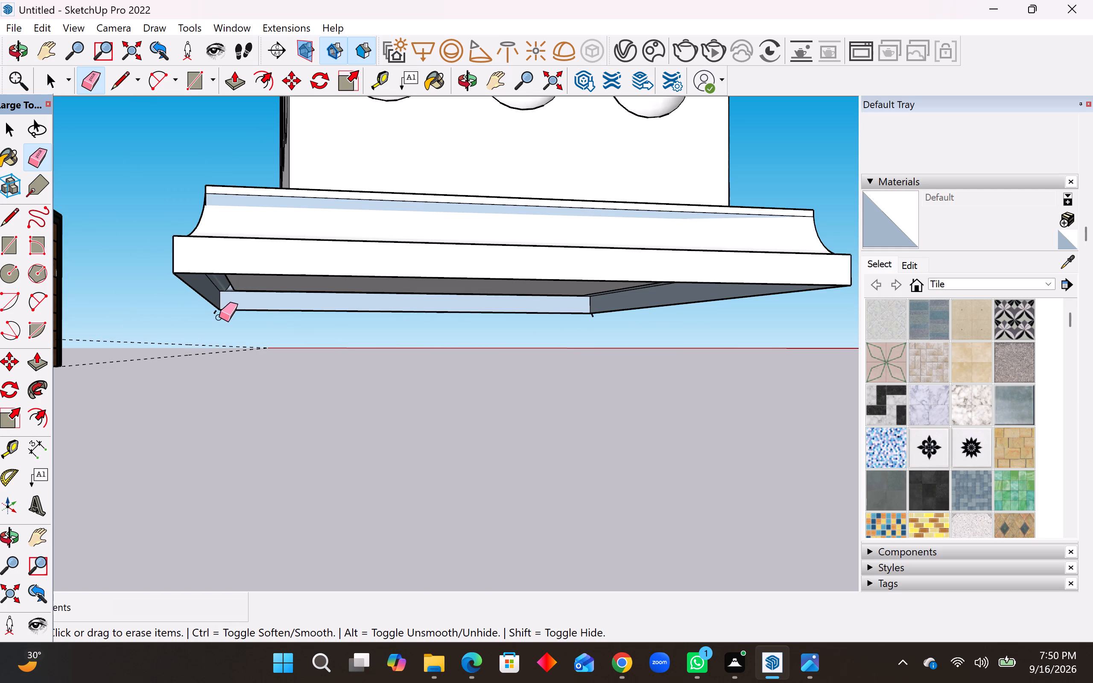
left_click(216, 314)
left_click(216, 314)
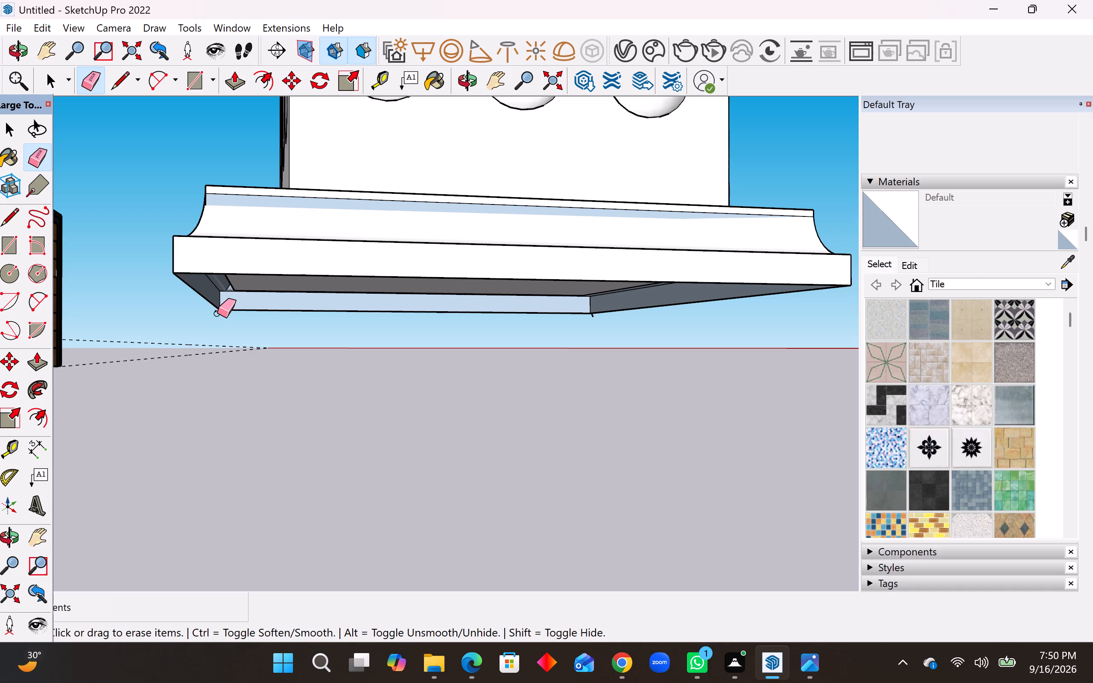
left_click(217, 313)
left_click(216, 312)
Erase the tiny stray edge fragment beside the outer corner of the left-hand column's base moulding.
scroll(243, 365, "down", 3)
scroll(404, 366, "down", 4)
scroll(450, 367, "down", 3)
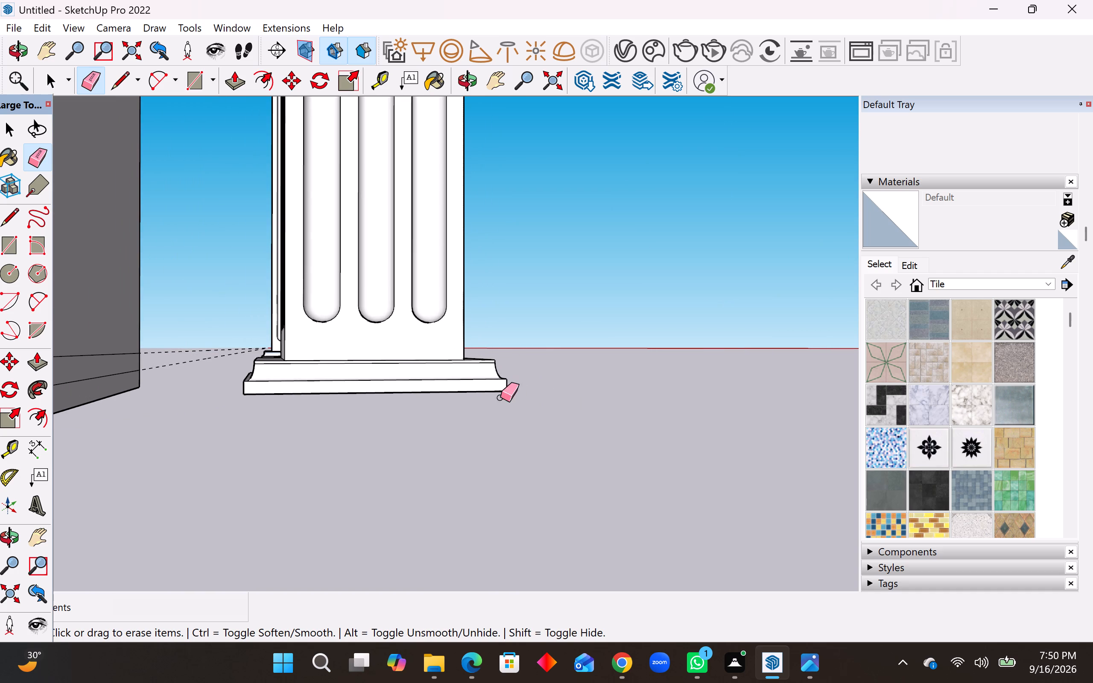
left_click(512, 394)
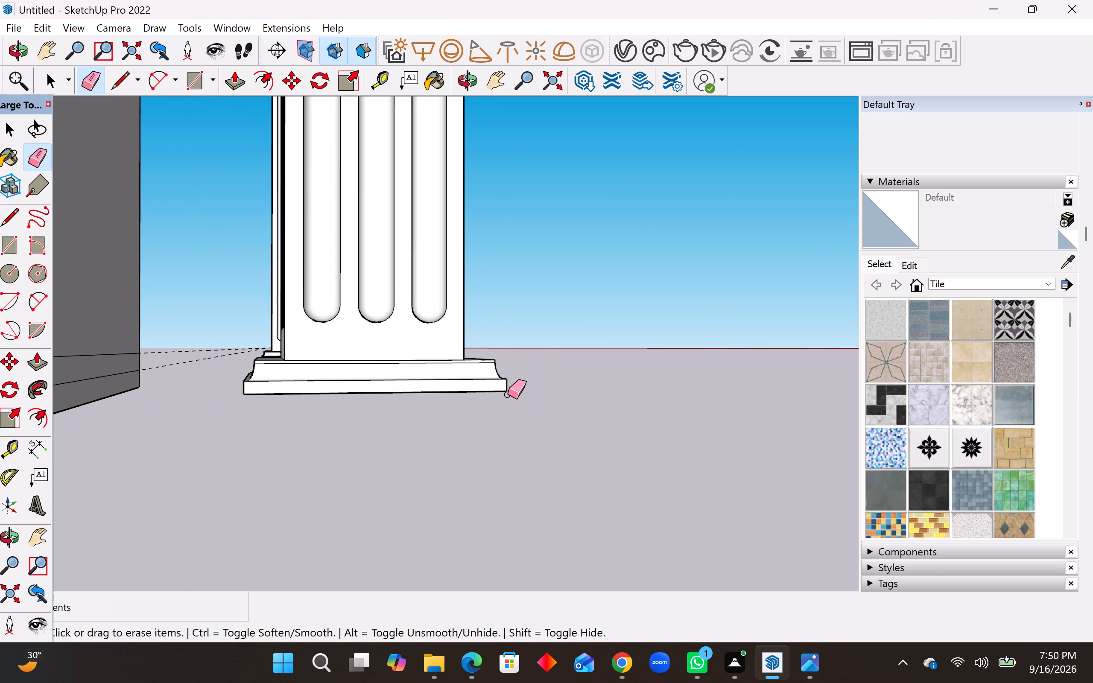
left_click(508, 394)
left_click(510, 394)
middle_click_drag(565, 377, 332, 423)
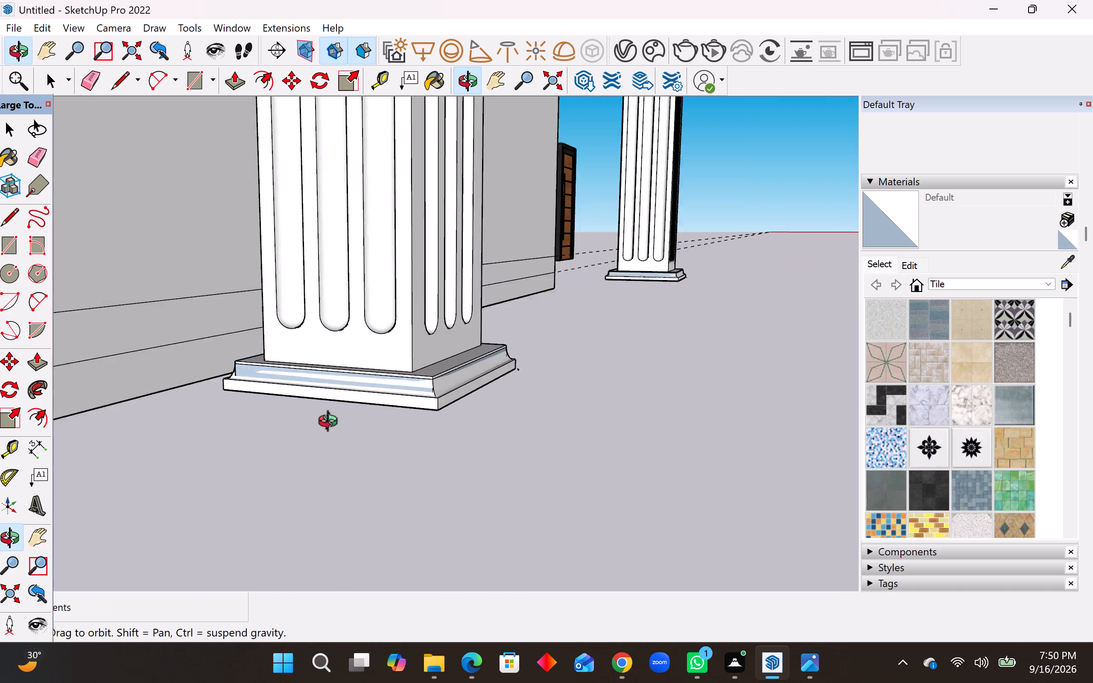
middle_click_drag(332, 423, 233, 426)
left_click(557, 377)
left_click(559, 377)
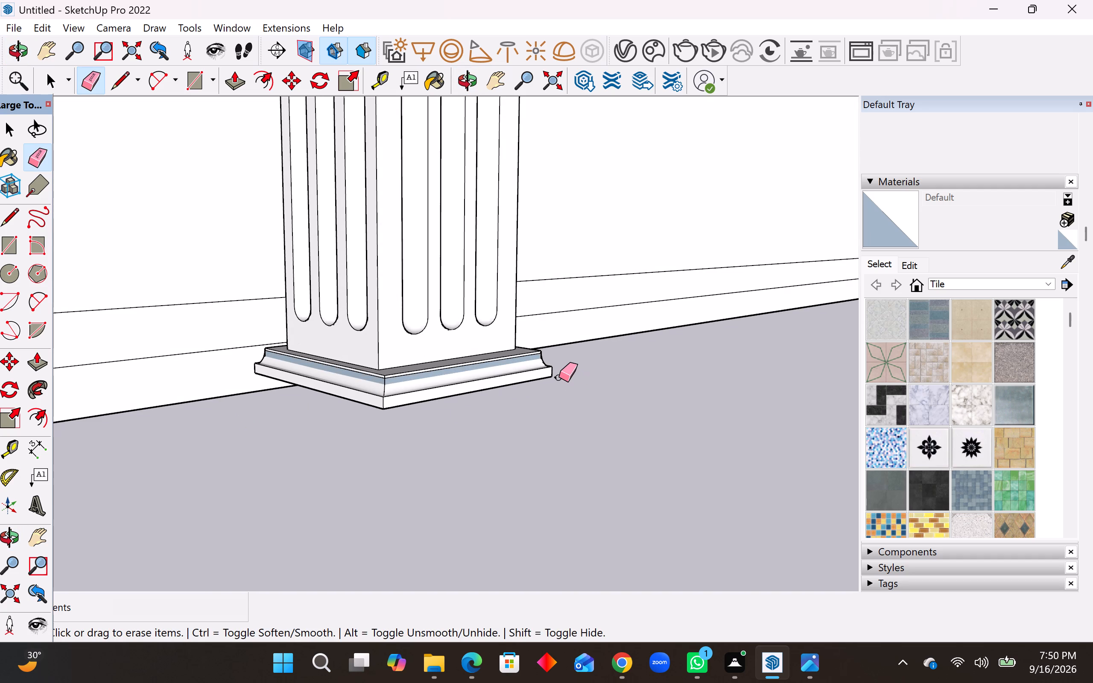
left_click(558, 377)
left_click(557, 381)
left_click_drag(558, 373, 560, 386)
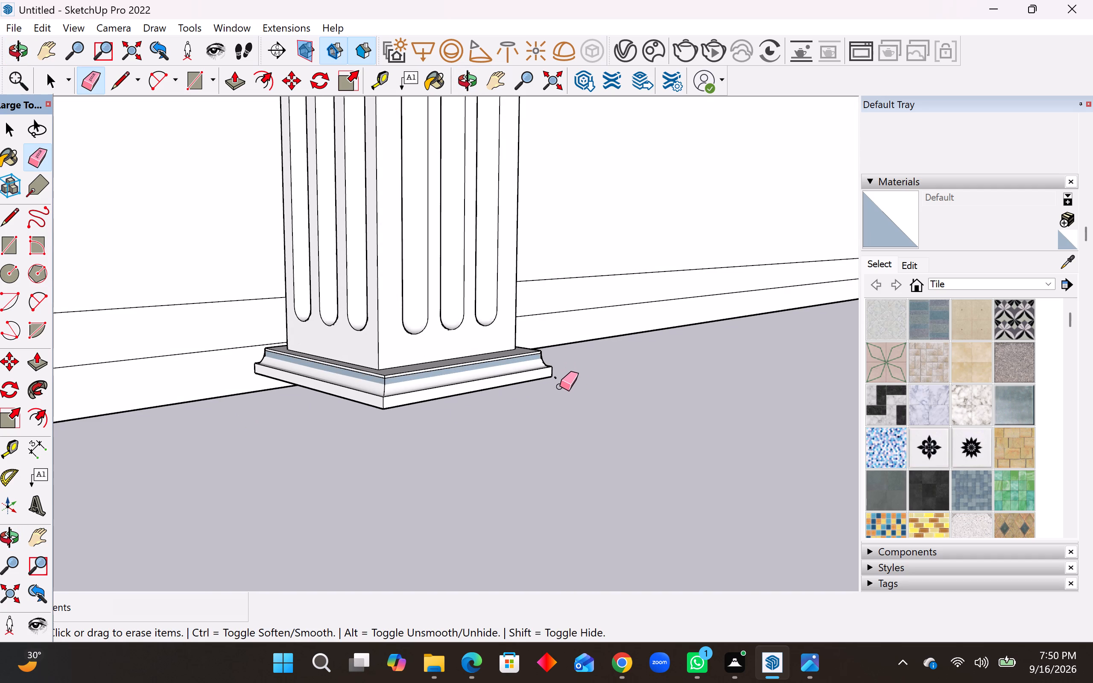
left_click_drag(560, 386, 558, 382)
scroll(557, 379, "up", 4)
left_click(557, 379)
left_click(555, 377)
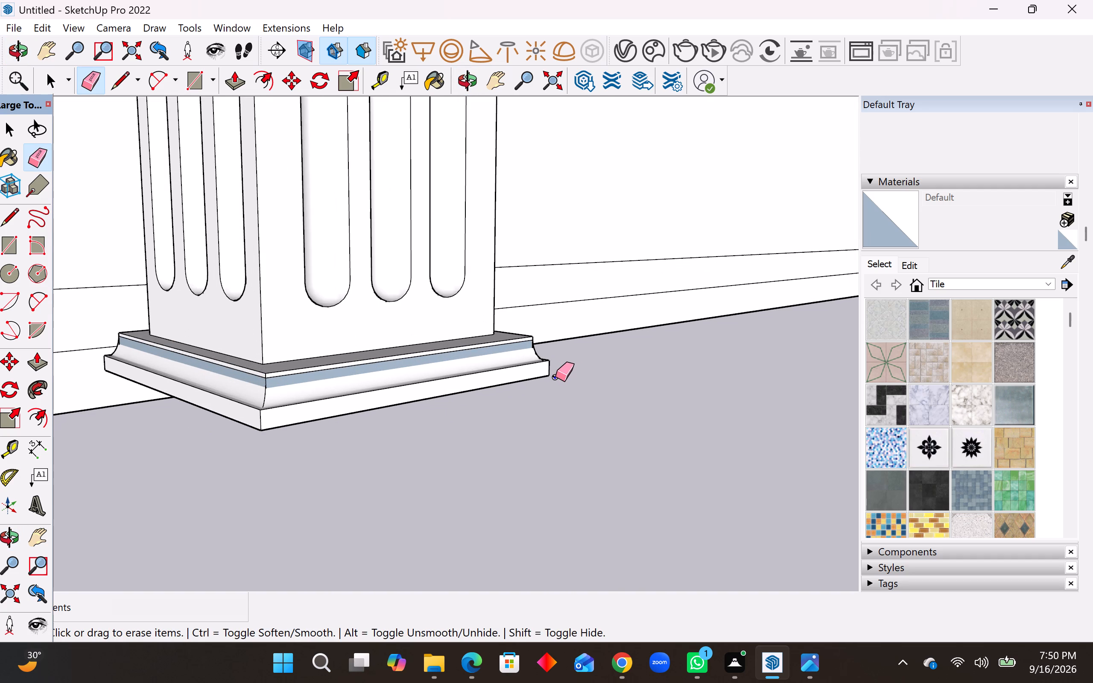
triple_click(558, 376)
double_click(555, 377)
Push/Pull the upper strip along the foot of the front wall outward about 5' 2", past the porch columns.
scroll(555, 395, "down", 3)
scroll(454, 381, "down", 2)
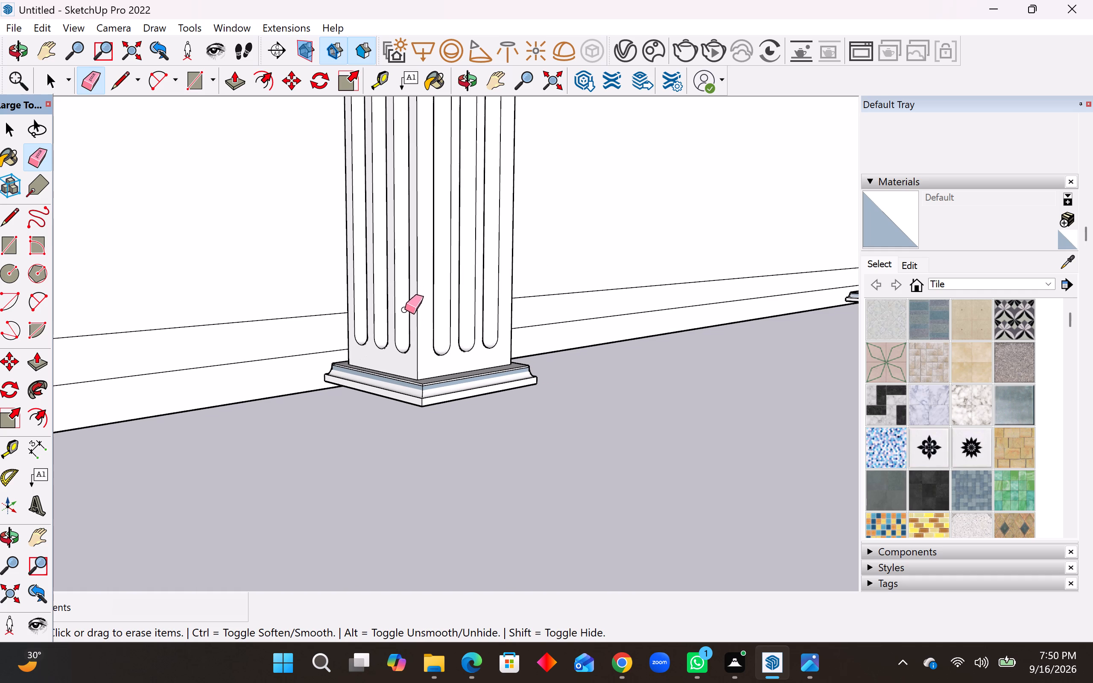
middle_click_drag(429, 376, 280, 392)
key("space")
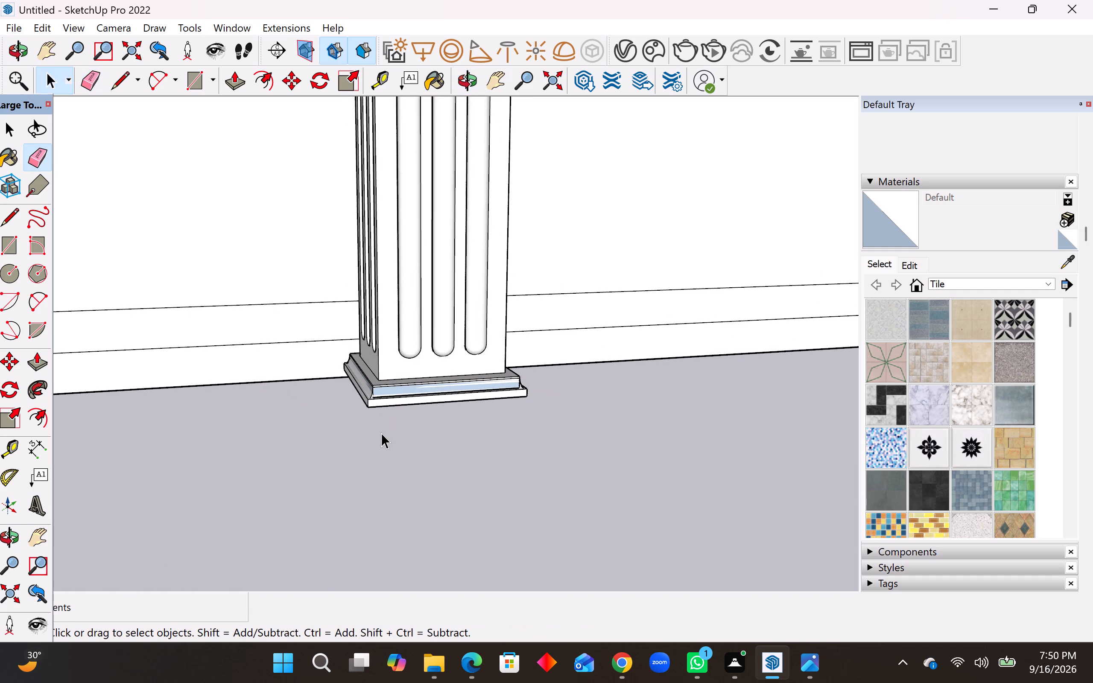
scroll(468, 401, "down", 16)
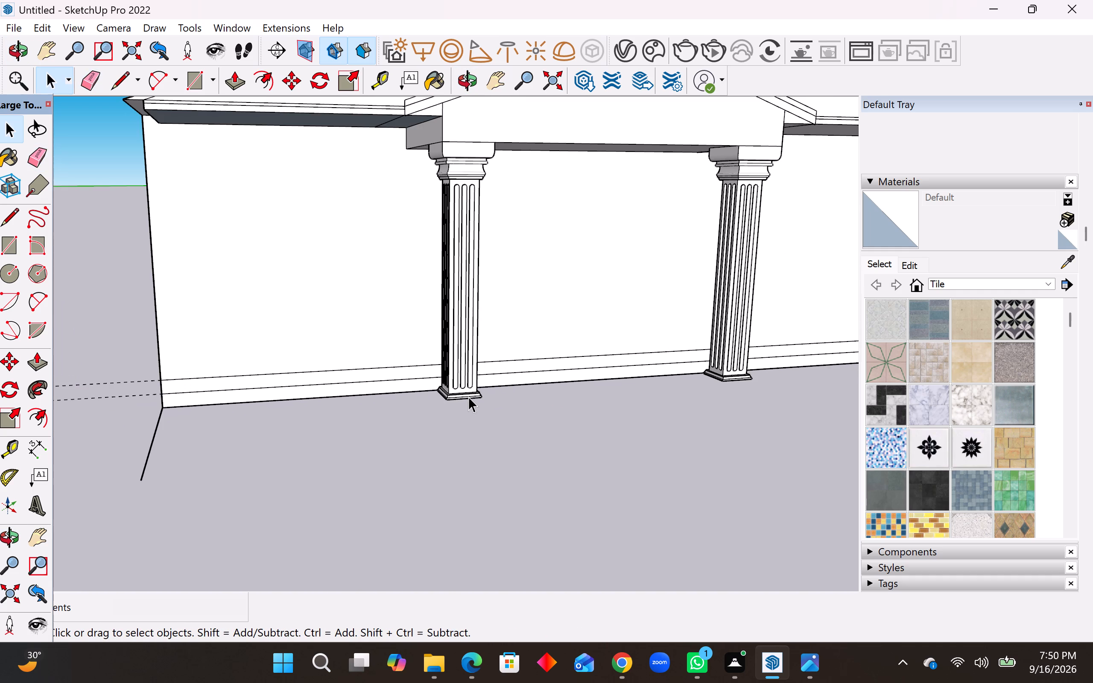
middle_click_drag(479, 395, 403, 379)
left_click(36, 368)
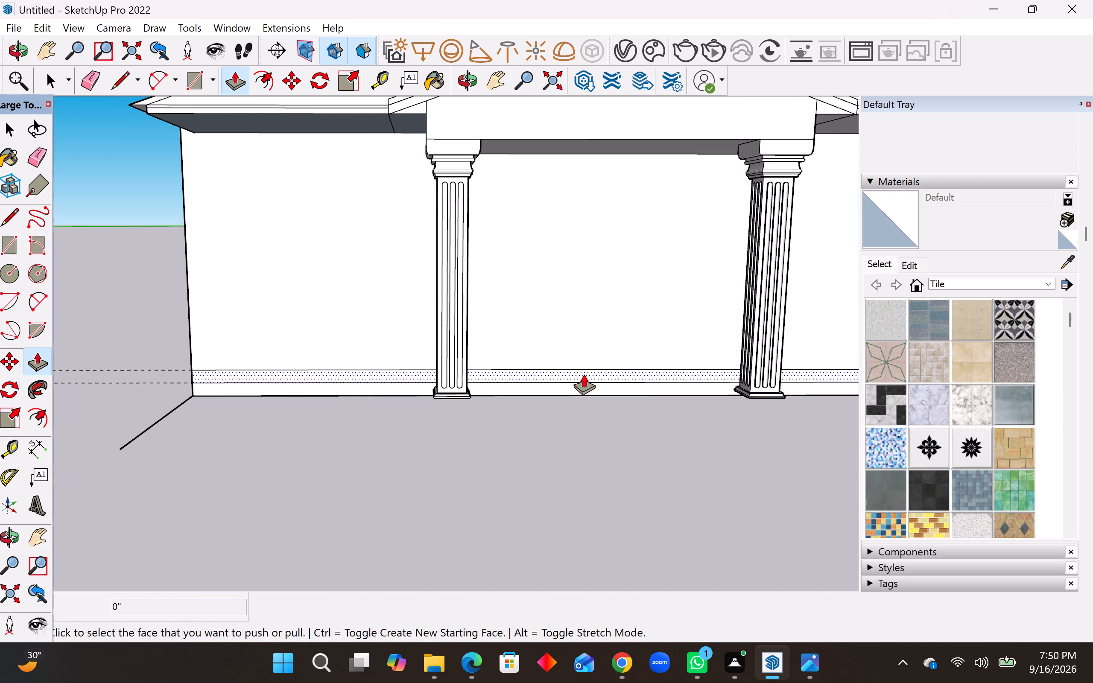
left_click(584, 374)
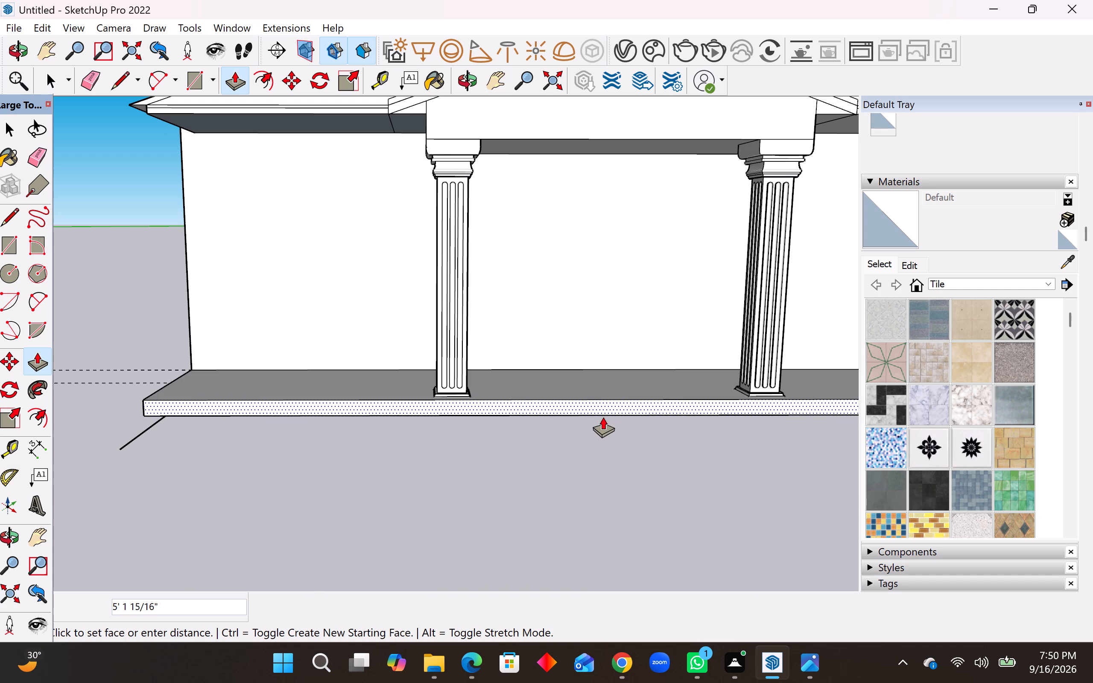
left_click(603, 417)
Push/Pull the lower wall strip outward 6' 10 1/8" to form a wider lower step beneath the upper platform.
middle_click_drag(587, 424, 591, 367)
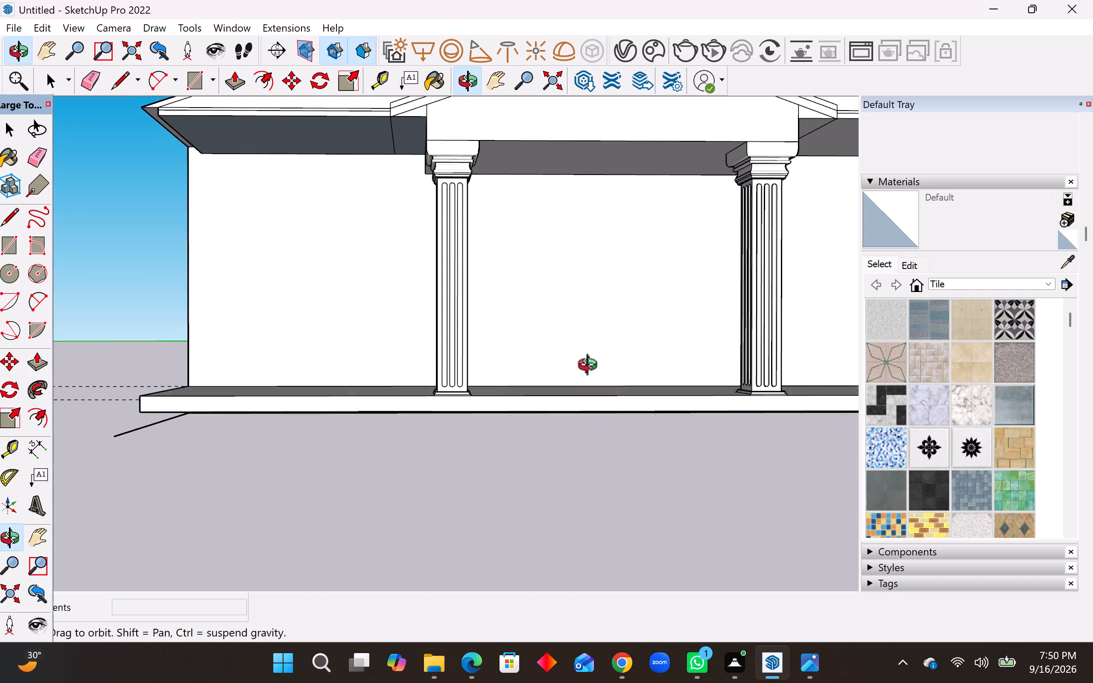
middle_click_drag(591, 367, 596, 325)
left_click(520, 421)
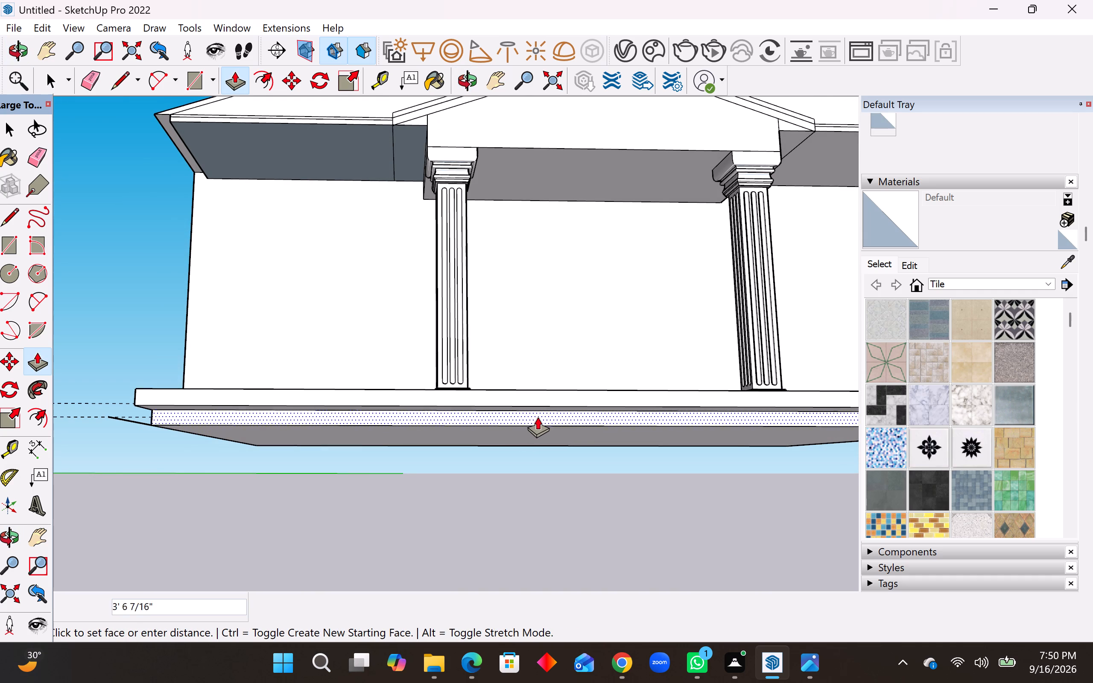
left_click(556, 406)
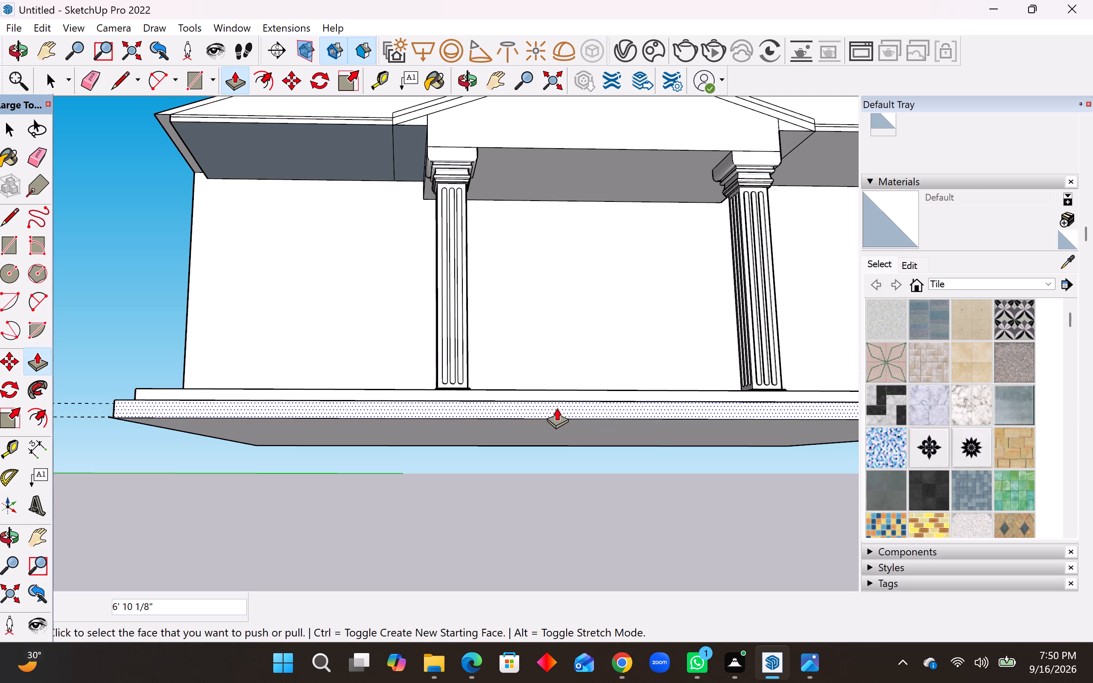
middle_click_drag(558, 409, 575, 548)
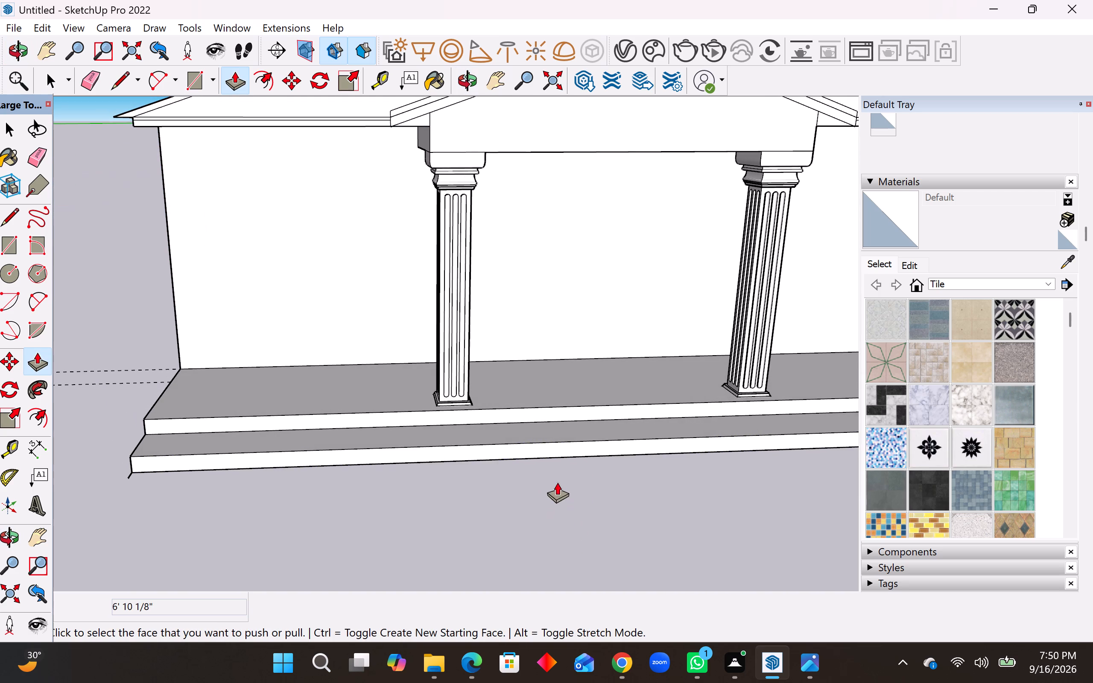
scroll(348, 417, "down", 2)
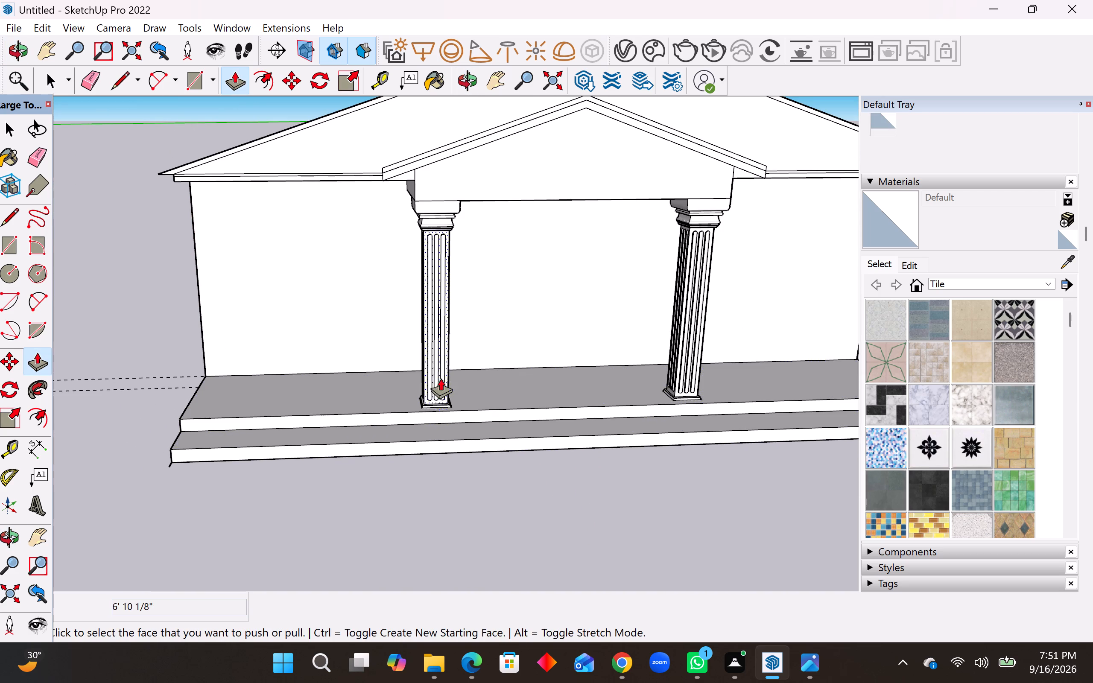
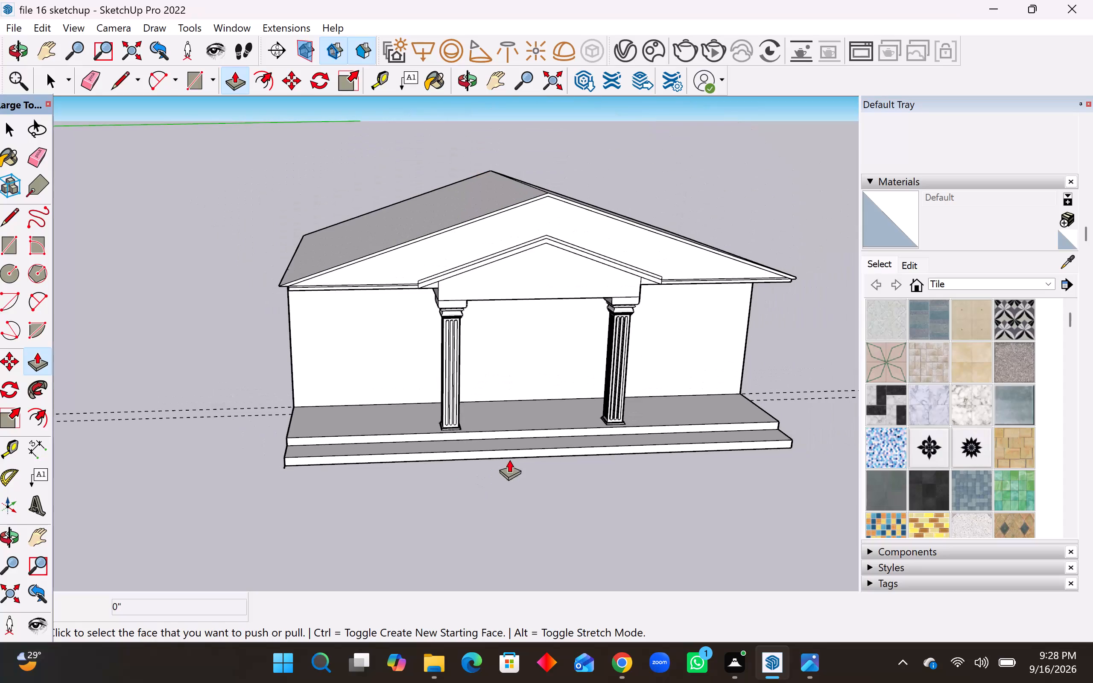
Push/Pull the lower step's front face inward 9 5/8" to narrow its tread.
middle_click_drag(510, 459, 485, 409)
middle_click_drag(480, 464, 482, 466)
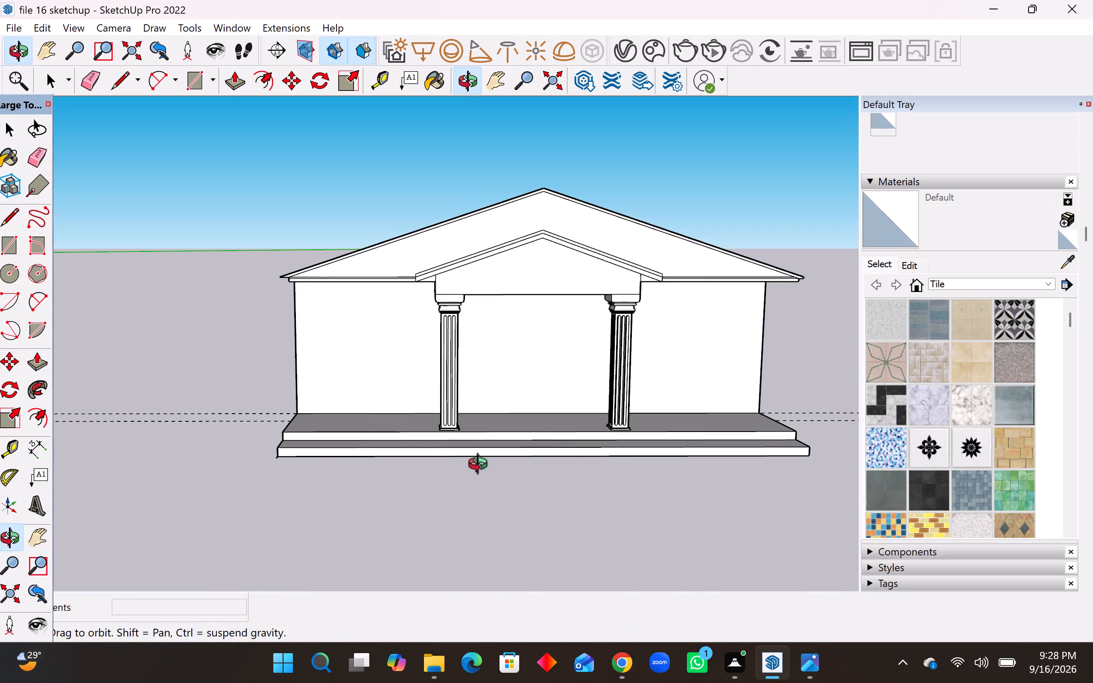
middle_click_drag(482, 466, 634, 485)
scroll(518, 453, "up", 3)
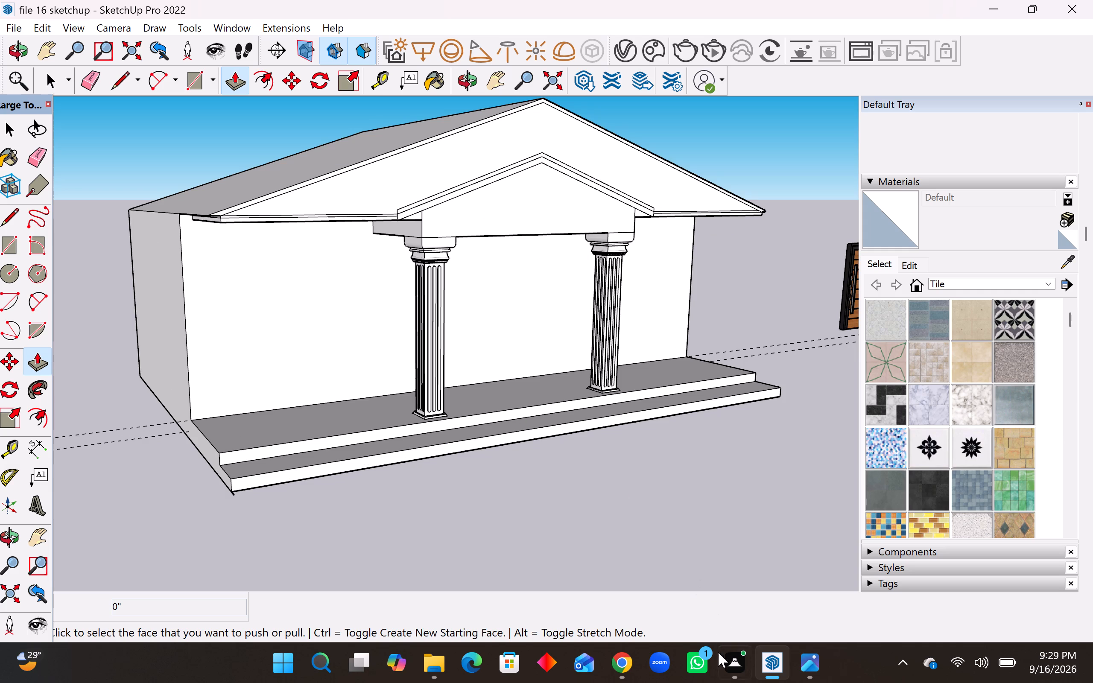
middle_click_drag(564, 383, 465, 386)
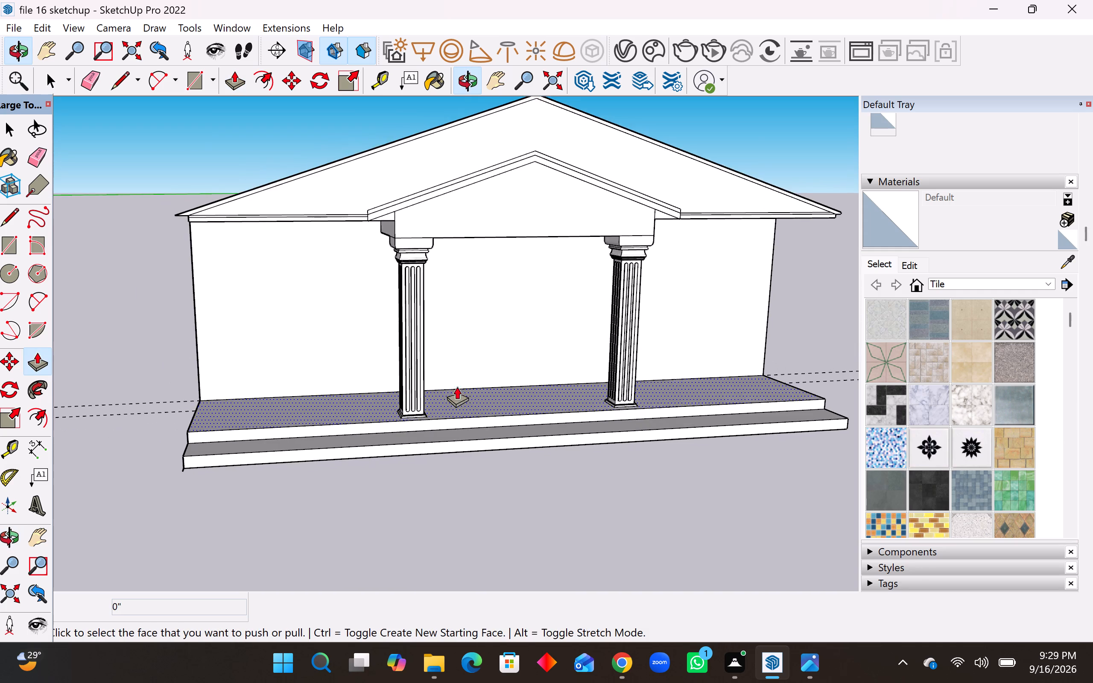
scroll(418, 386, "down", 3)
middle_click_drag(452, 370, 450, 349)
scroll(327, 413, "down", 1)
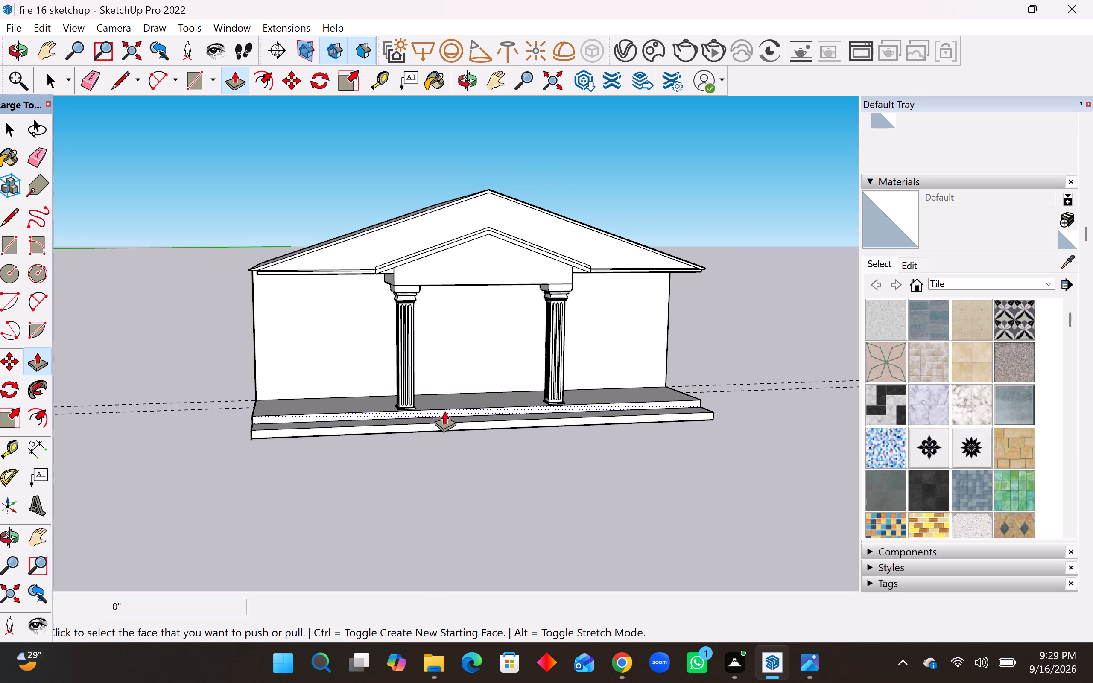
scroll(444, 411, "up", 3)
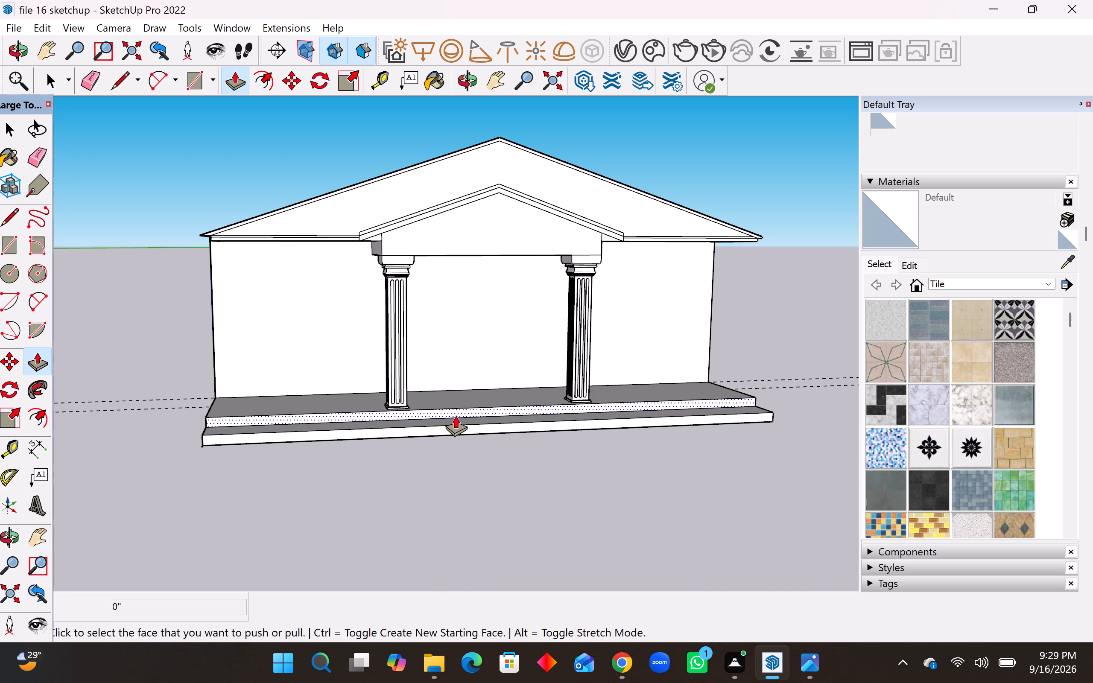
middle_click_drag(456, 415, 441, 474)
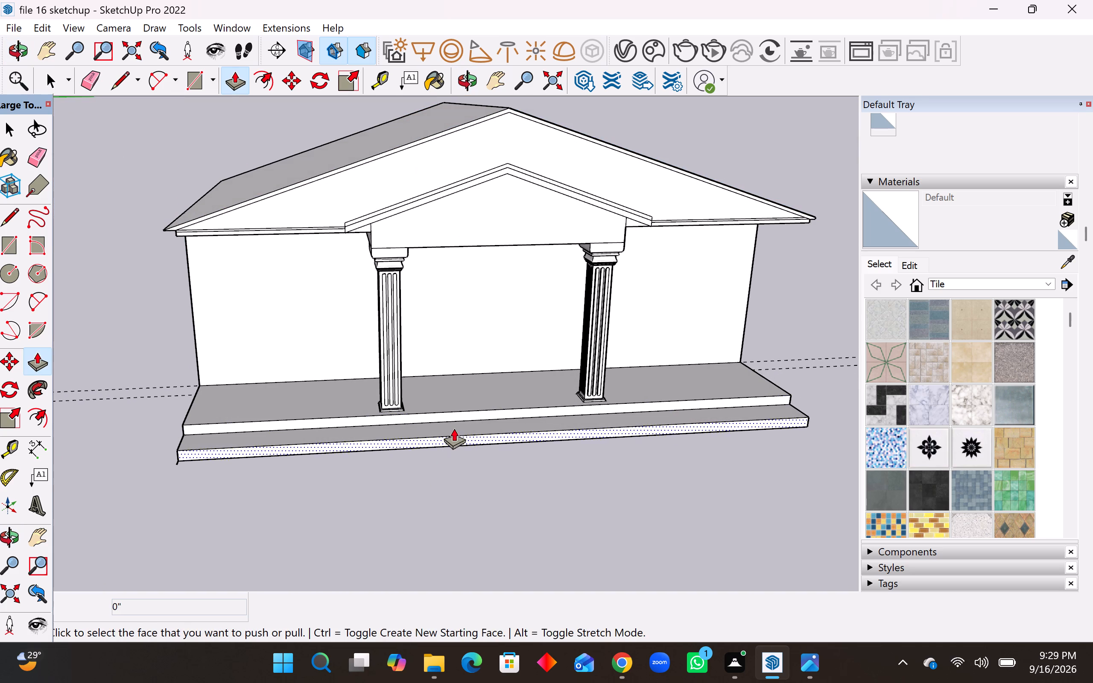
middle_click_drag(458, 427, 457, 440)
left_click(451, 440)
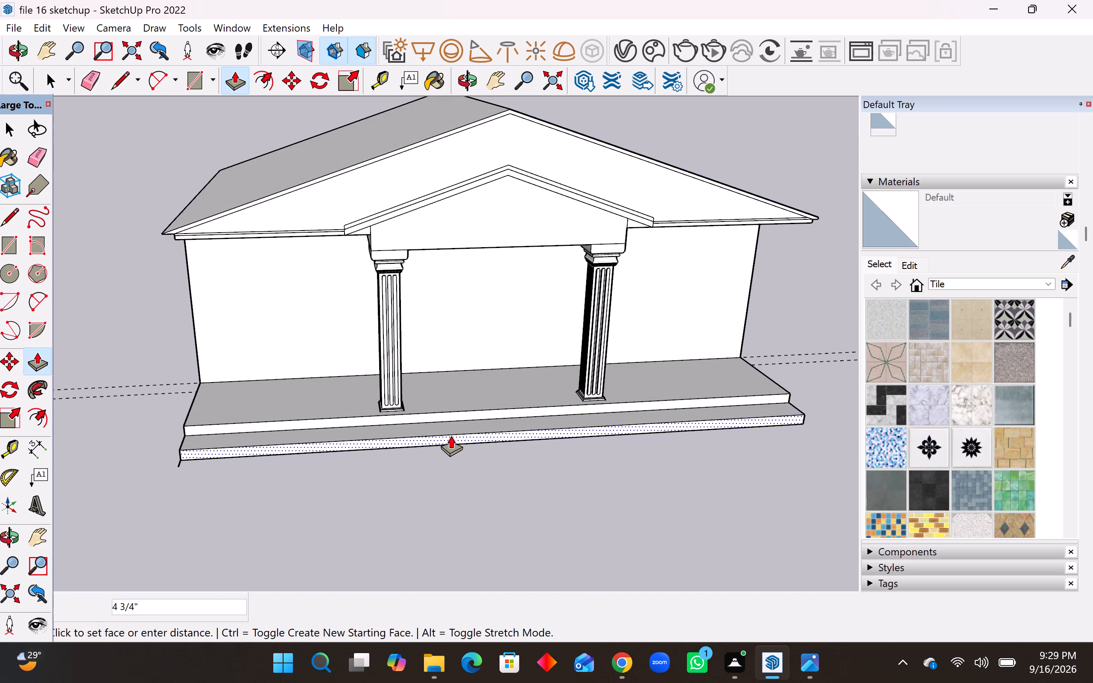
left_click(451, 432)
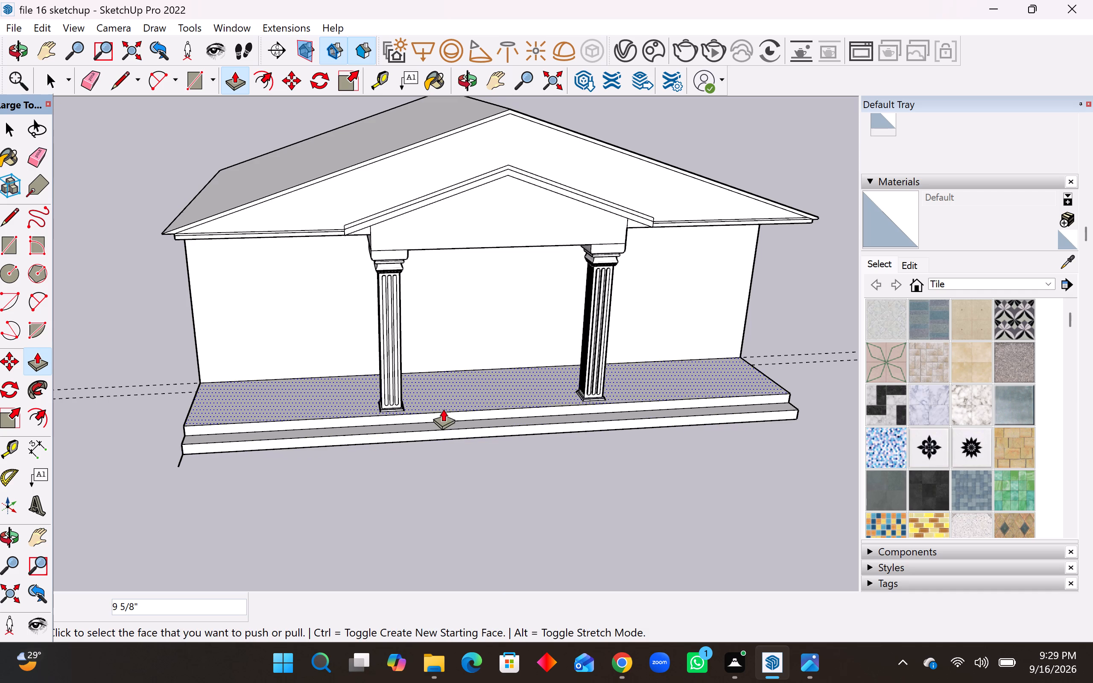
Push/Pull the lower step's front face inward another 2 5/16".
middle_click_drag(444, 414, 432, 447)
scroll(417, 426, "up", 8)
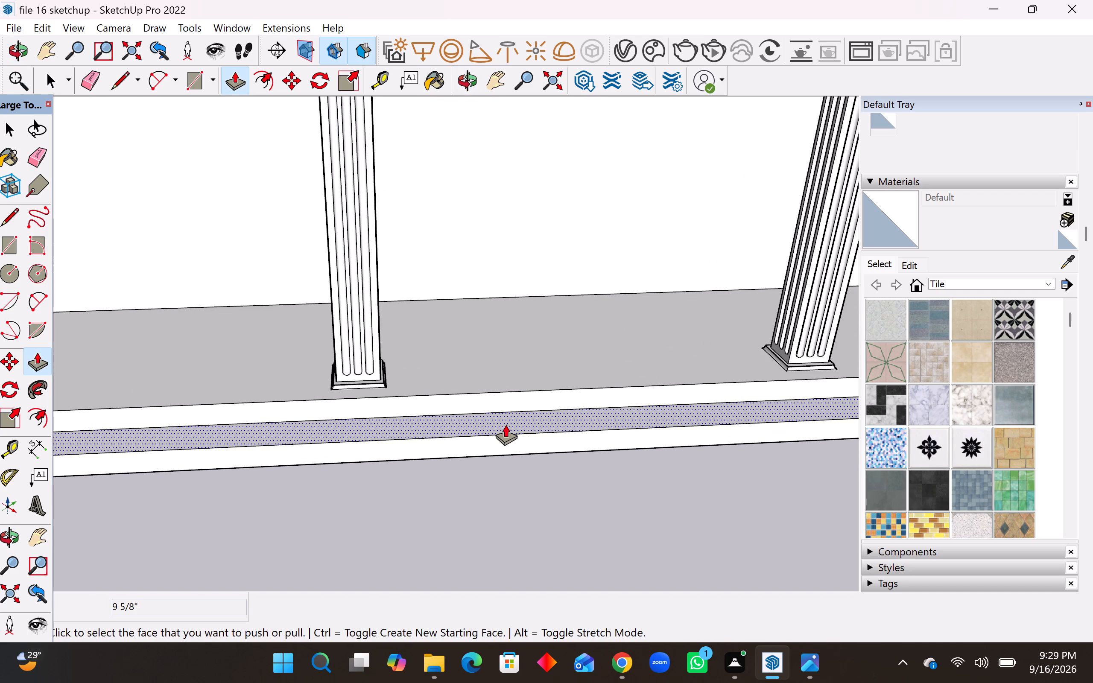
middle_click_drag(506, 425, 494, 444)
left_click(494, 444)
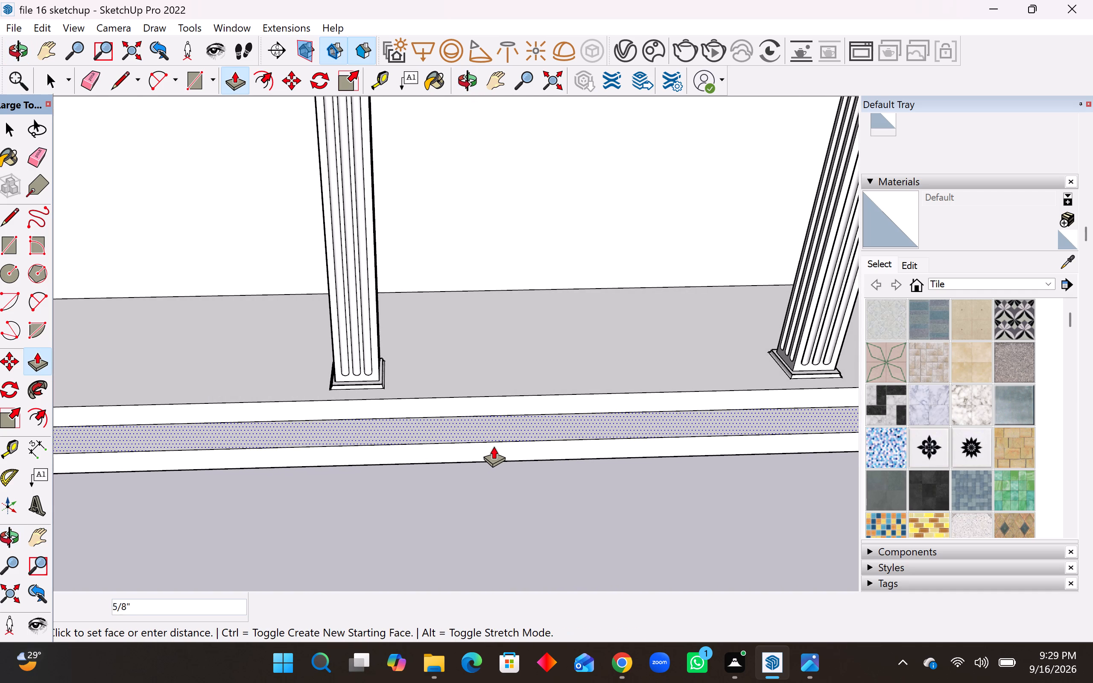
key("Escape")
left_click(493, 442)
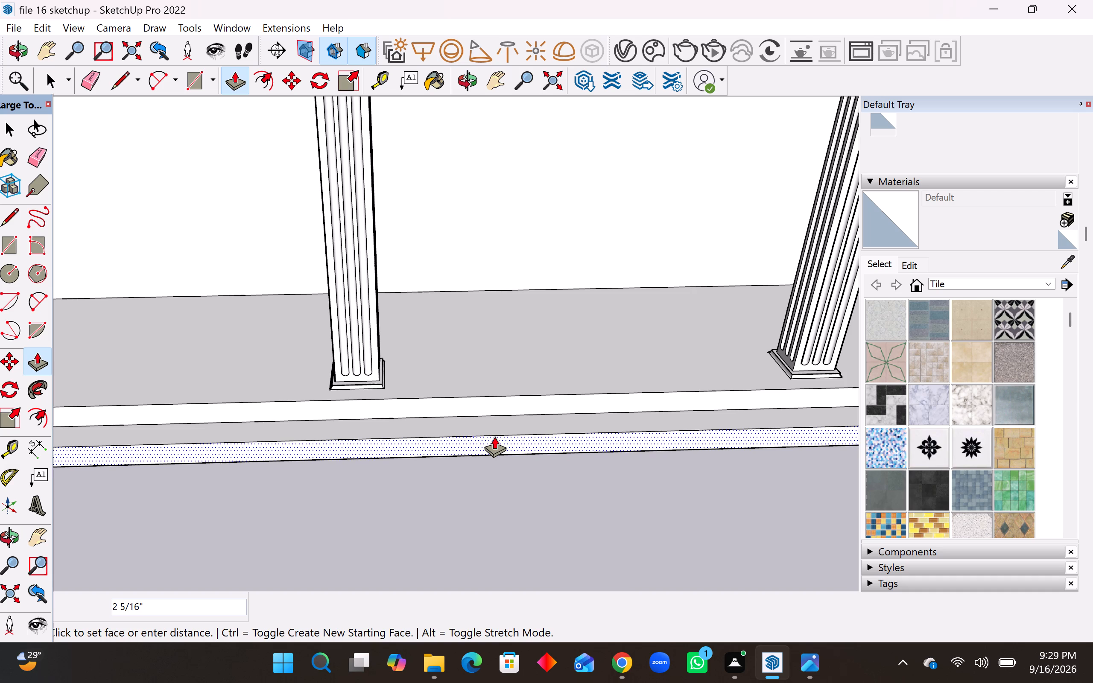
left_click(494, 436)
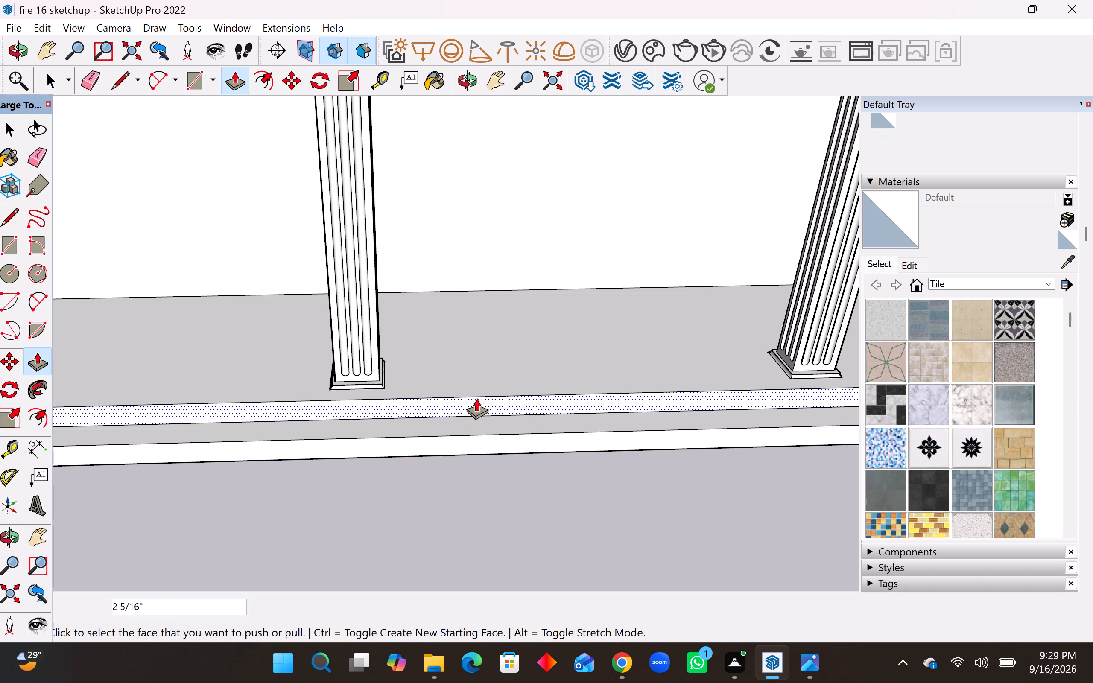
Push/Pull the upper platform's front face inward 4 5/16", toward the column bases.
left_click(476, 398)
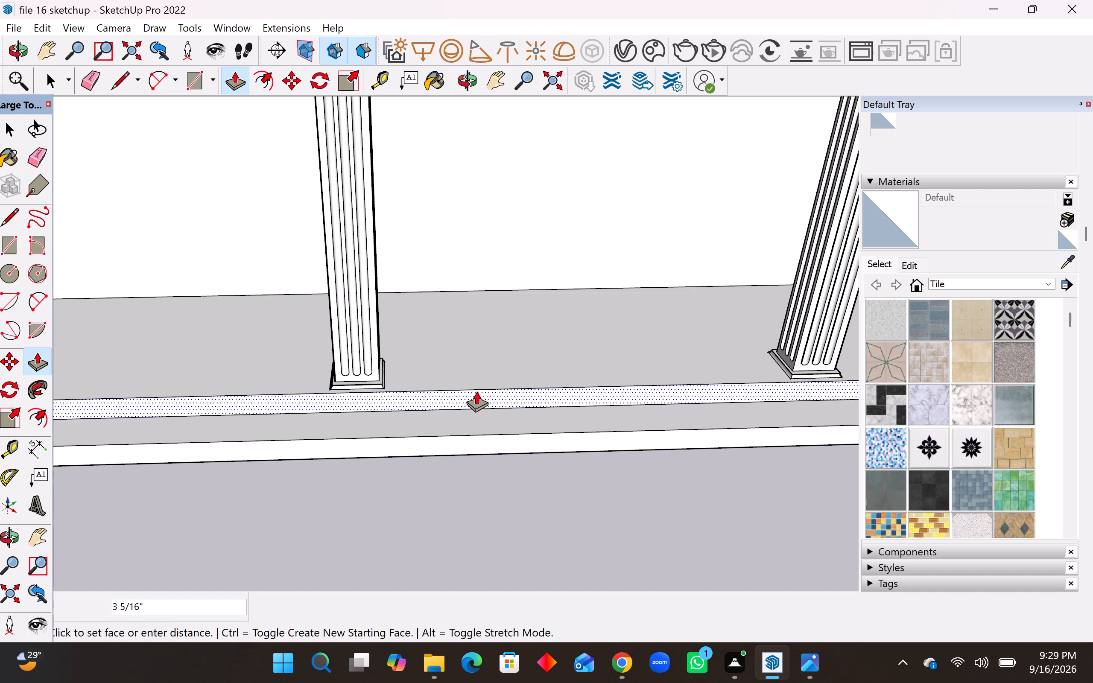
left_click(476, 389)
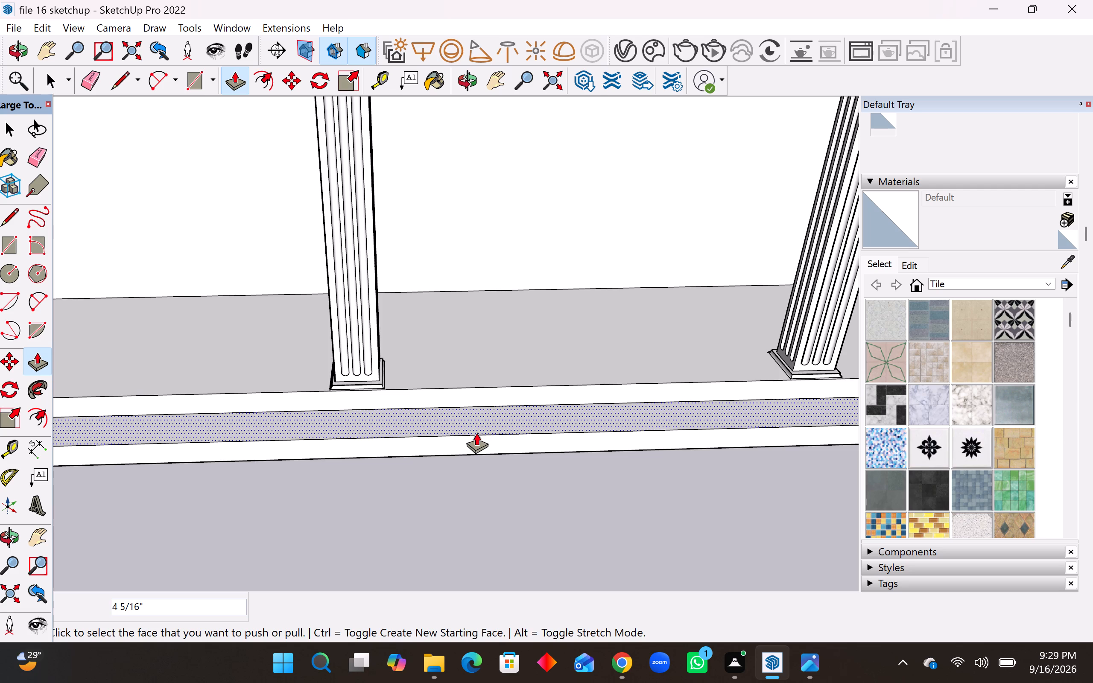
Push/Pull the lower step's front face inward another 5 7/16", closer to the upper platform's edge.
left_click(476, 432)
key("Escape")
left_click(476, 438)
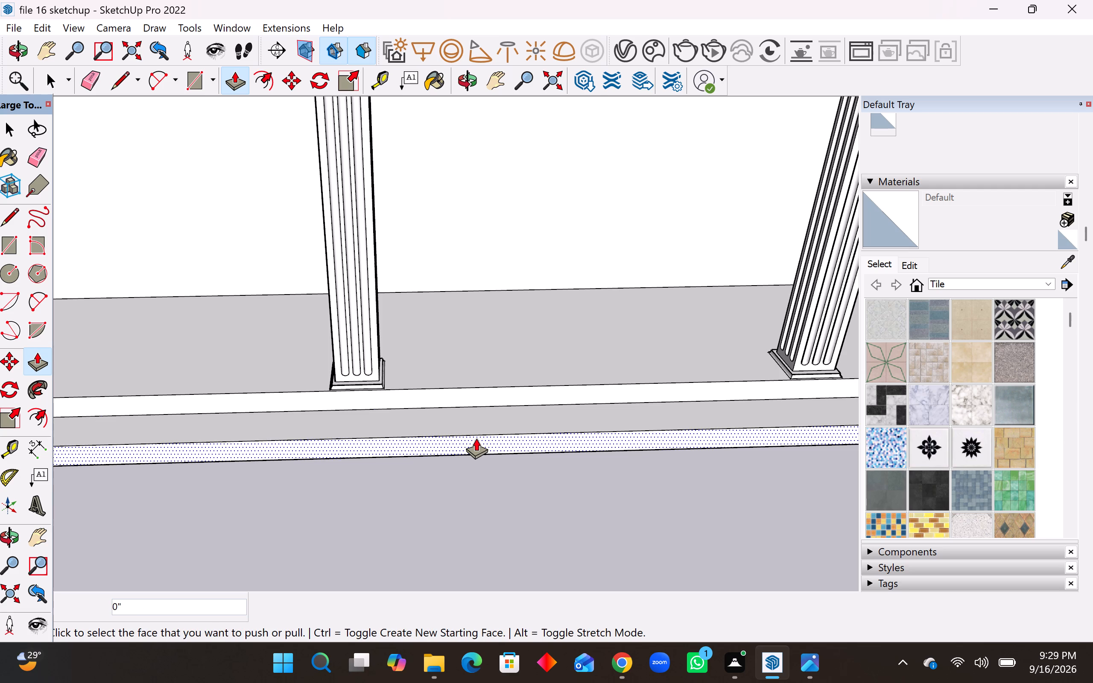
left_click(475, 425)
scroll(507, 449, "down", 8)
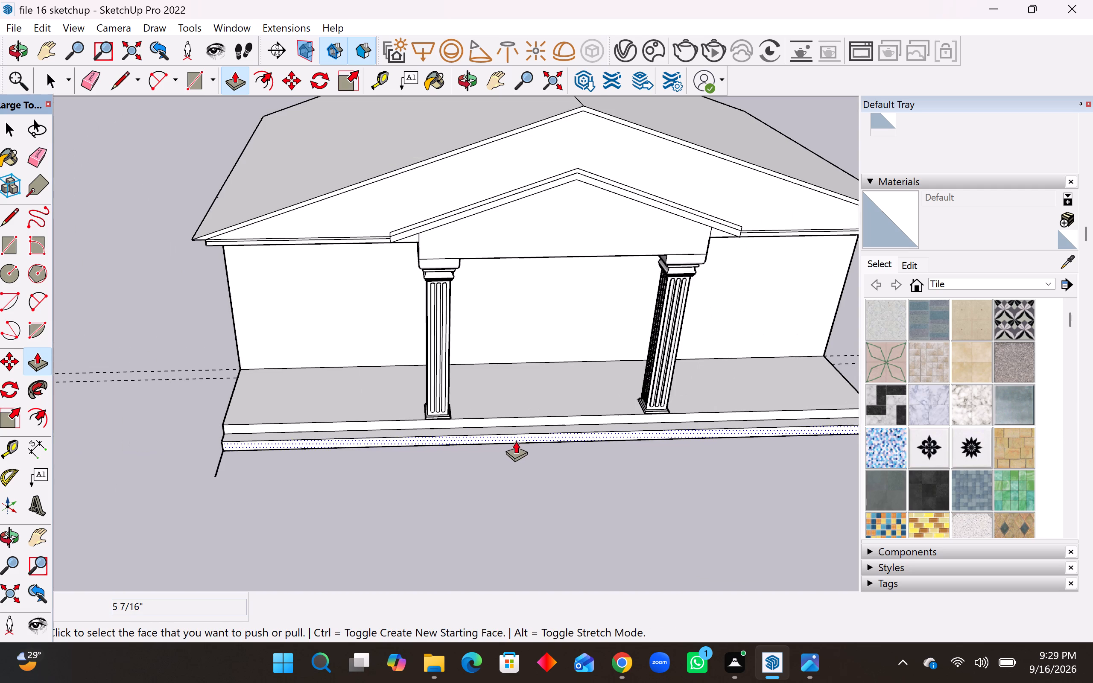
middle_click_drag(517, 441, 496, 407)
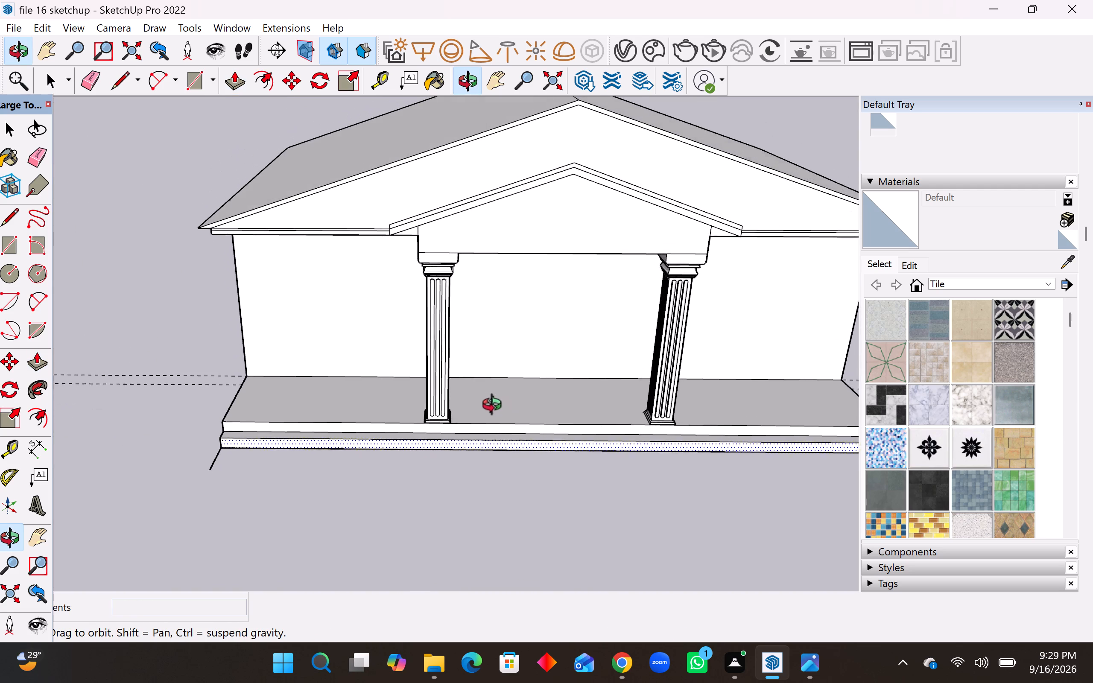
middle_click_drag(496, 407, 492, 407)
scroll(385, 416, "down", 4)
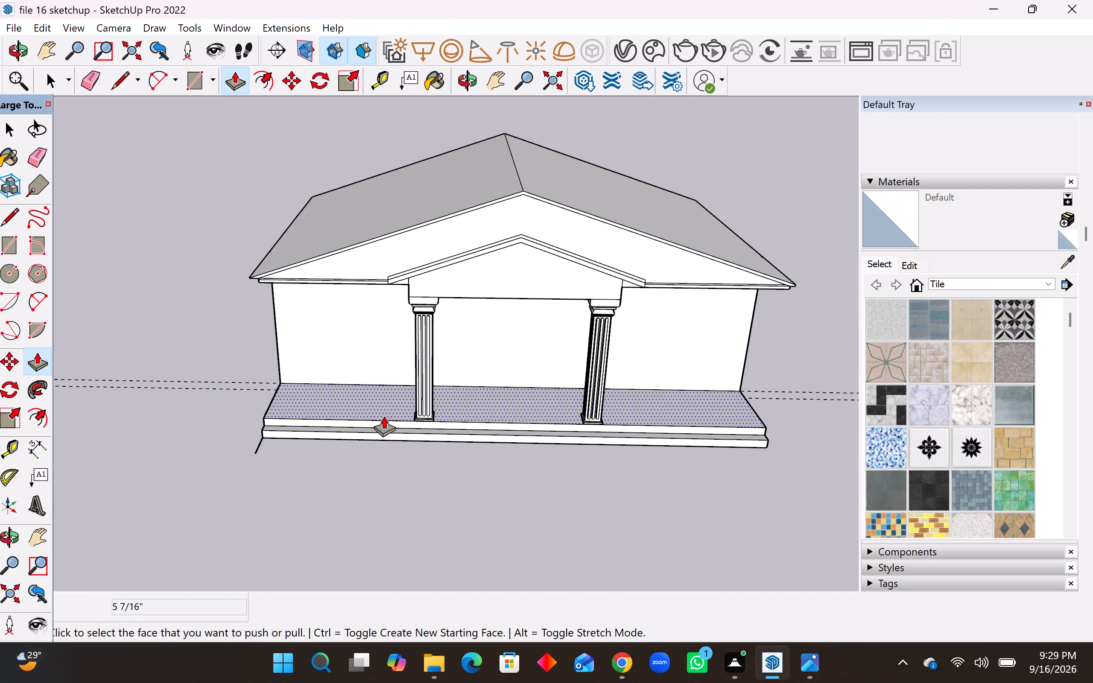
key("space")
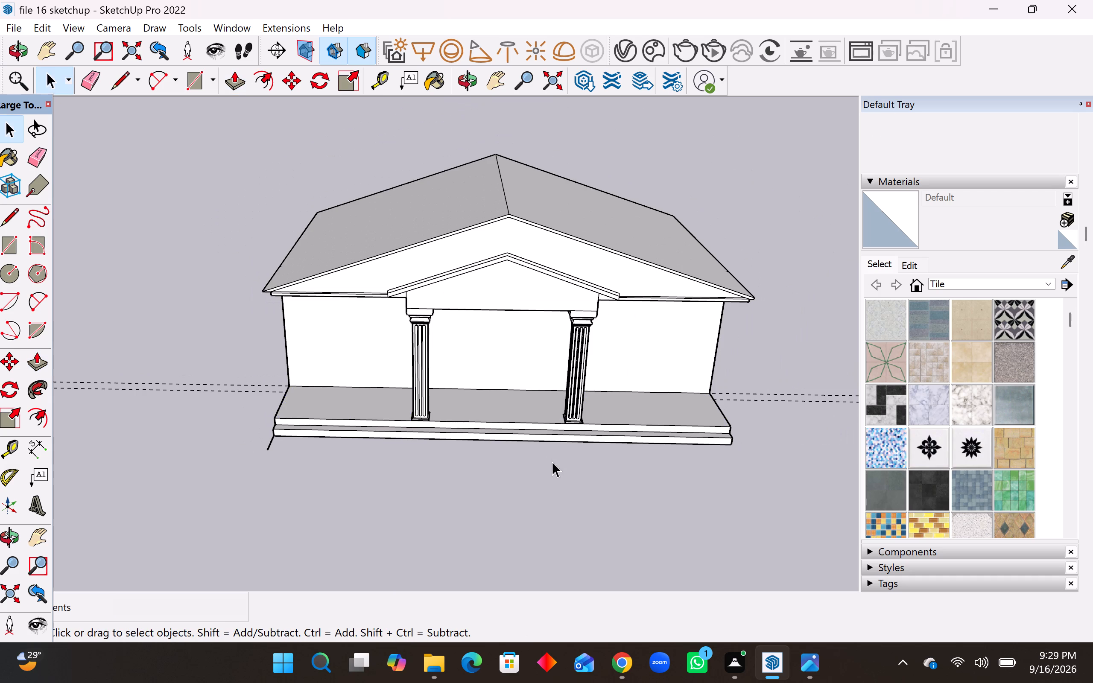
Scale the freestanding wooden door's thickness by a factor of -0.16, using its front-centre grip.
scroll(529, 450, "up", 4)
middle_click_drag(529, 449, 534, 406)
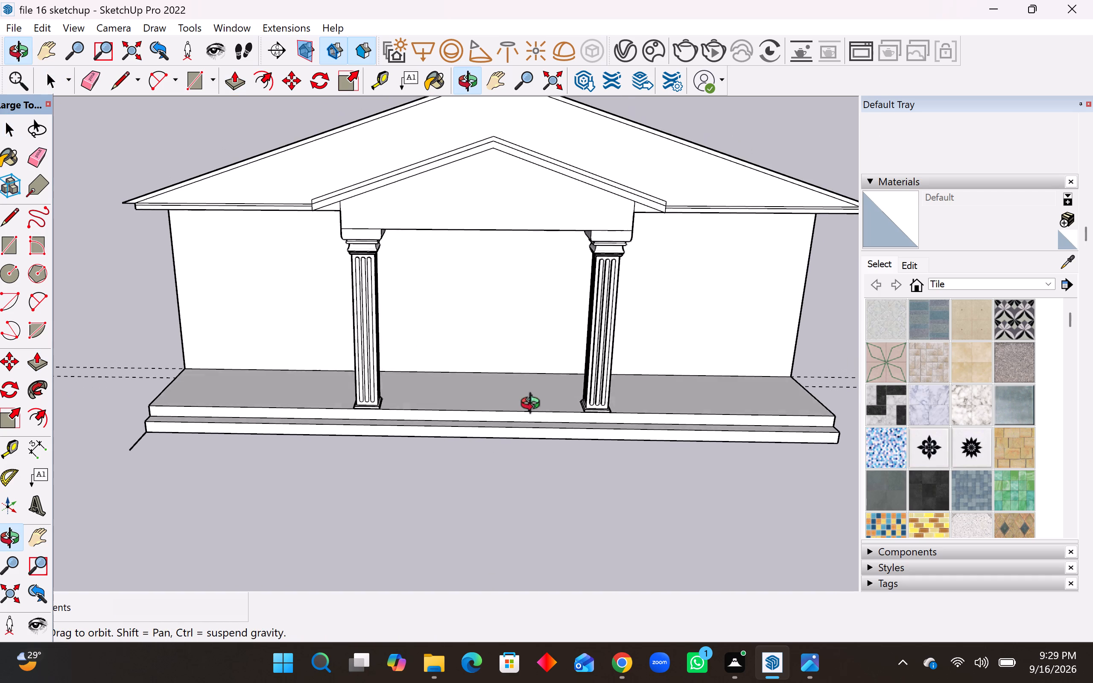
middle_click_drag(534, 406, 538, 389)
scroll(544, 378, "down", 5)
scroll(420, 397, "down", 8)
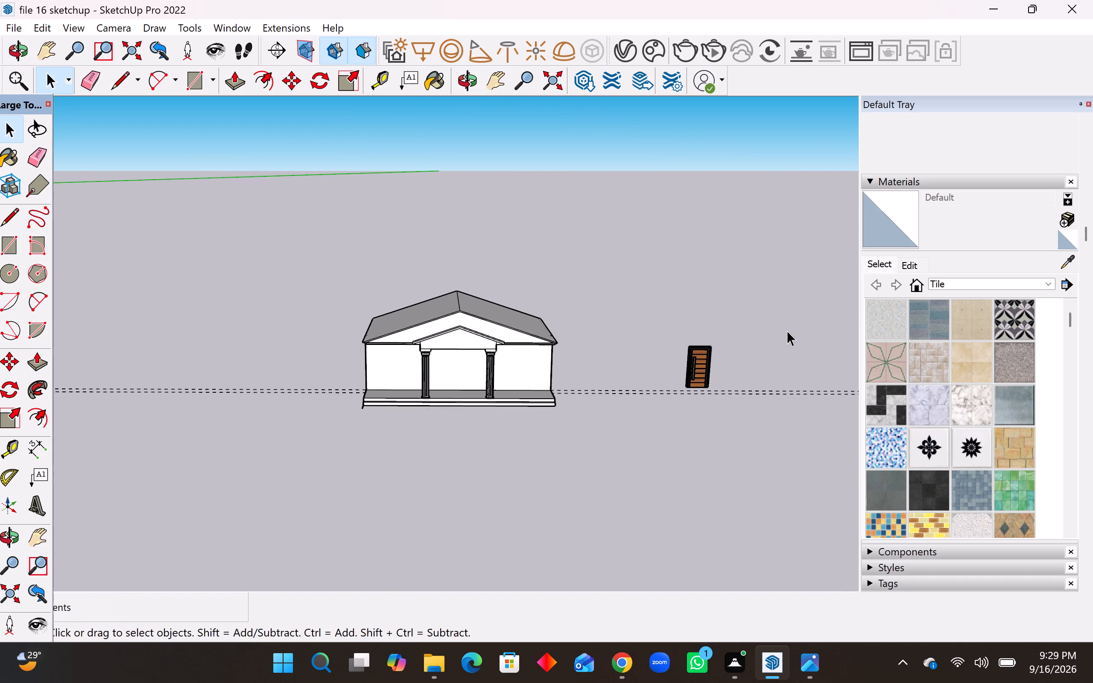
scroll(688, 370, "up", 9)
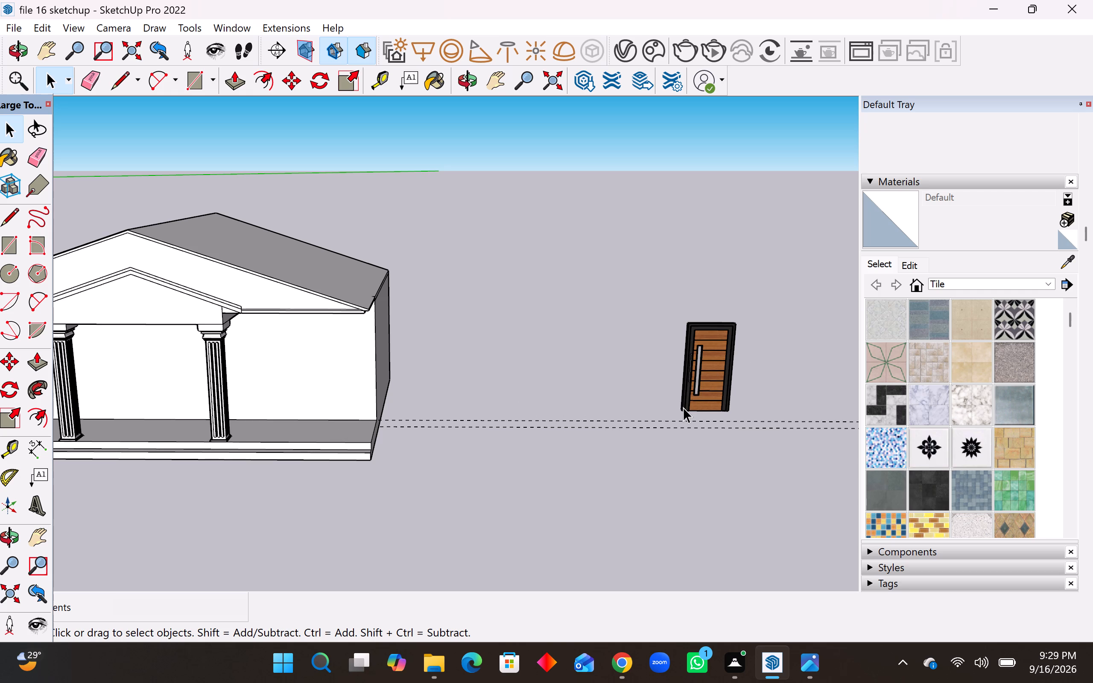
key("m")
scroll(678, 407, "up", 11)
middle_click_drag(679, 411, 886, 429)
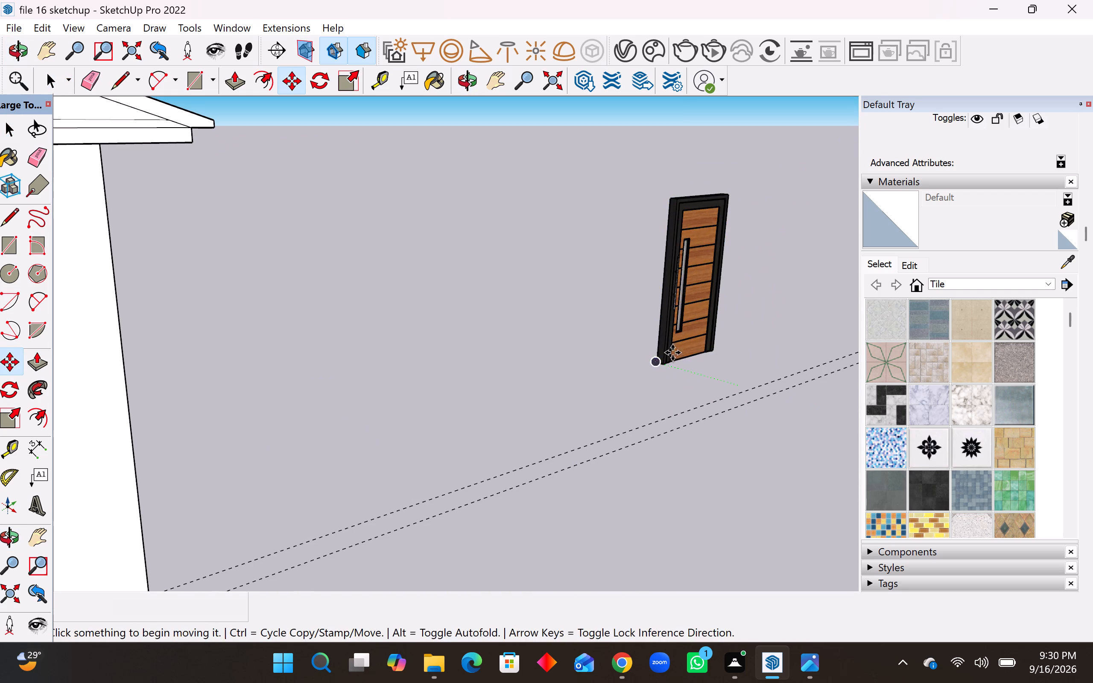
left_click(12, 409)
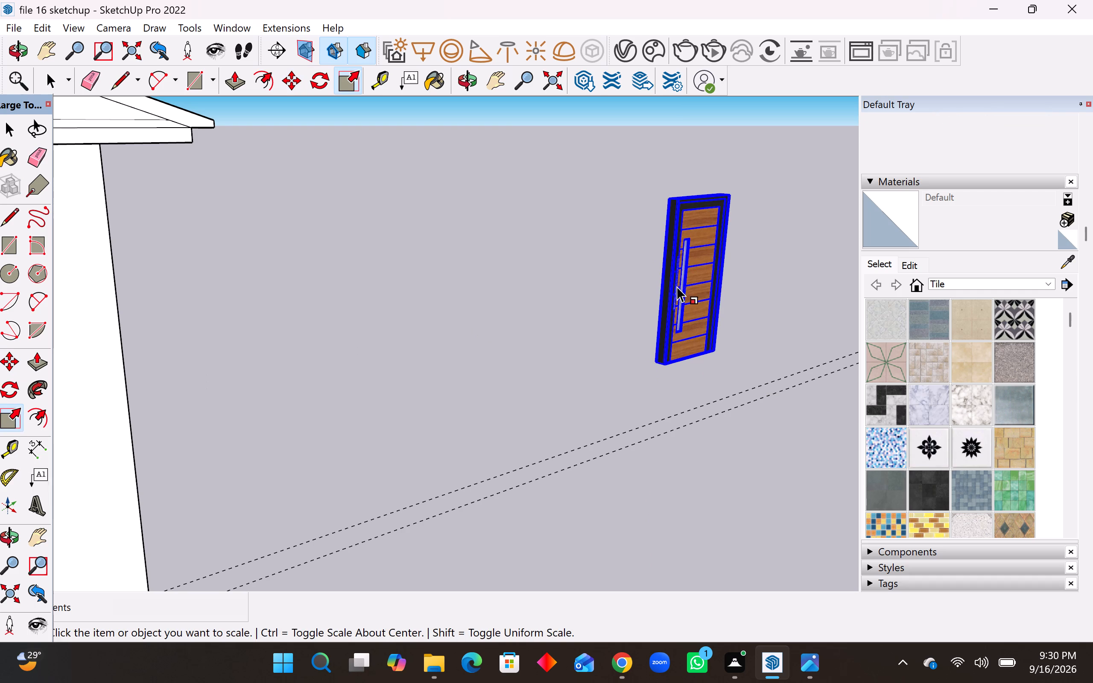
left_click(703, 292)
left_click(698, 281)
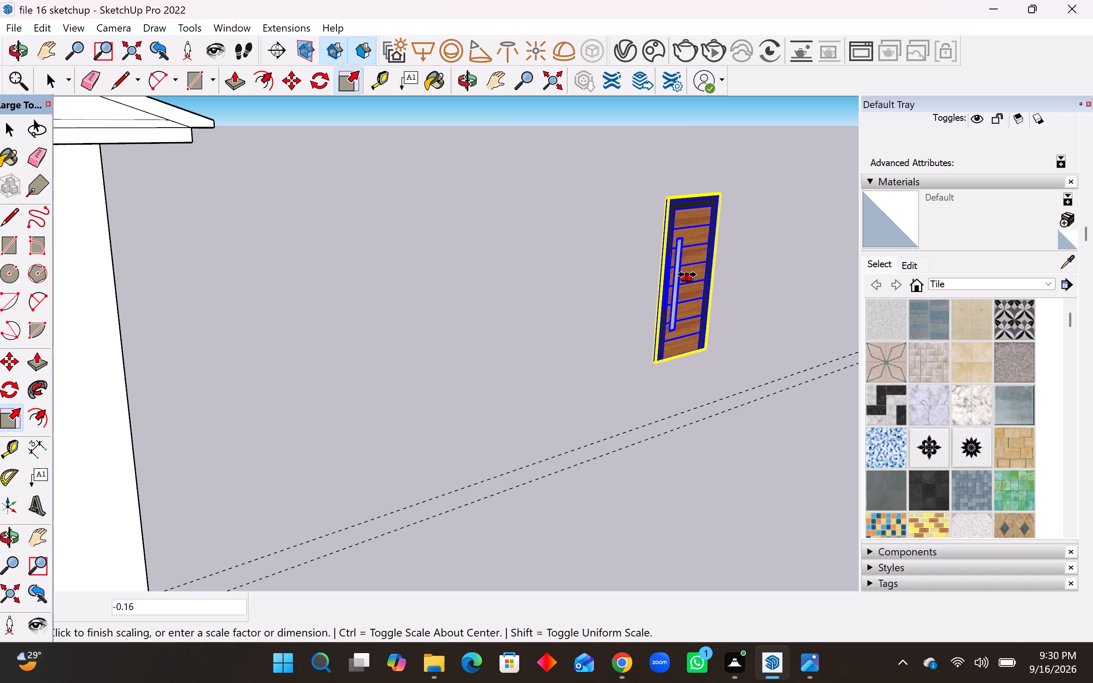
left_click(687, 274)
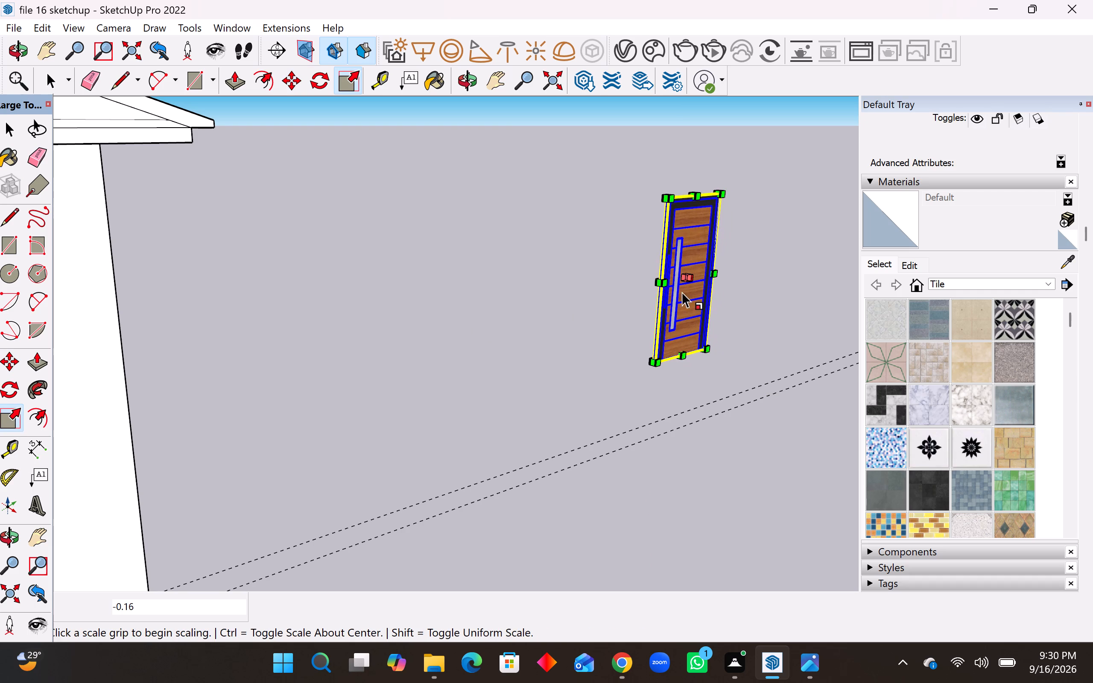
Scale the wooden door's thickness again by a factor of 0.14 to make it thinner.
scroll(661, 361, "up", 7)
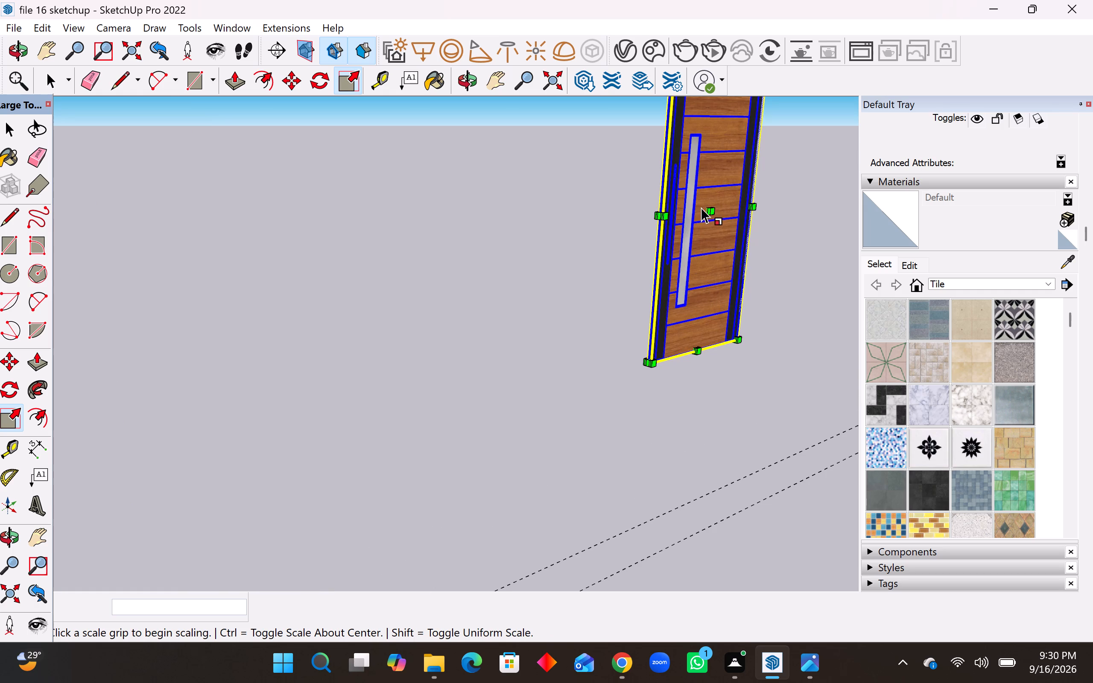
left_click(716, 198)
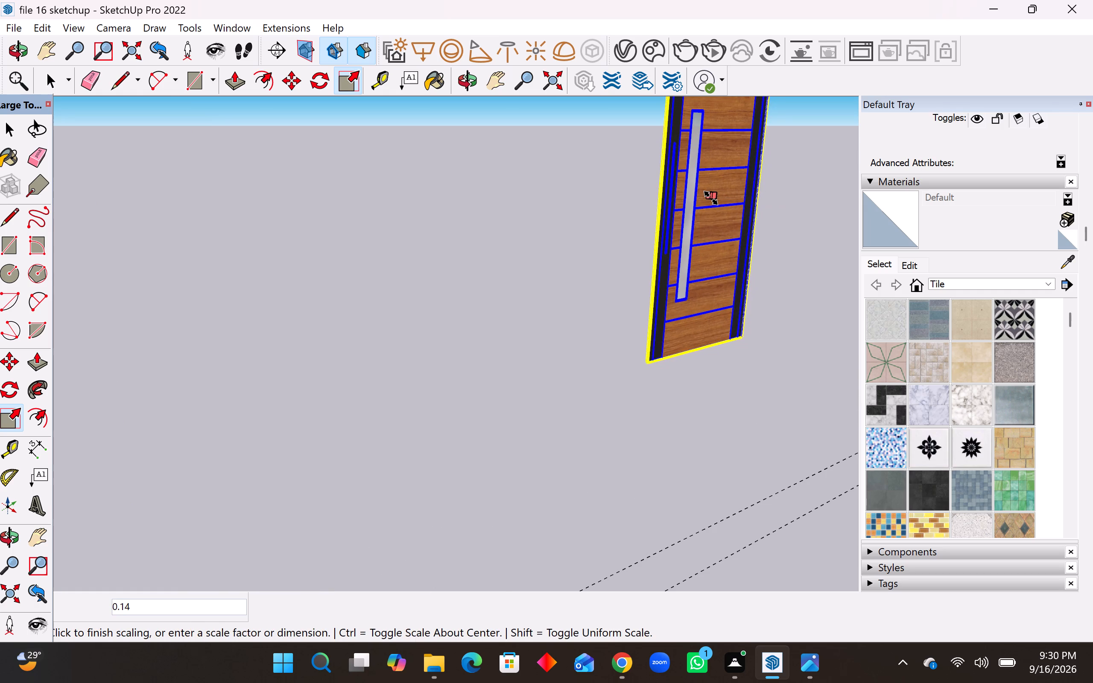
left_click(711, 198)
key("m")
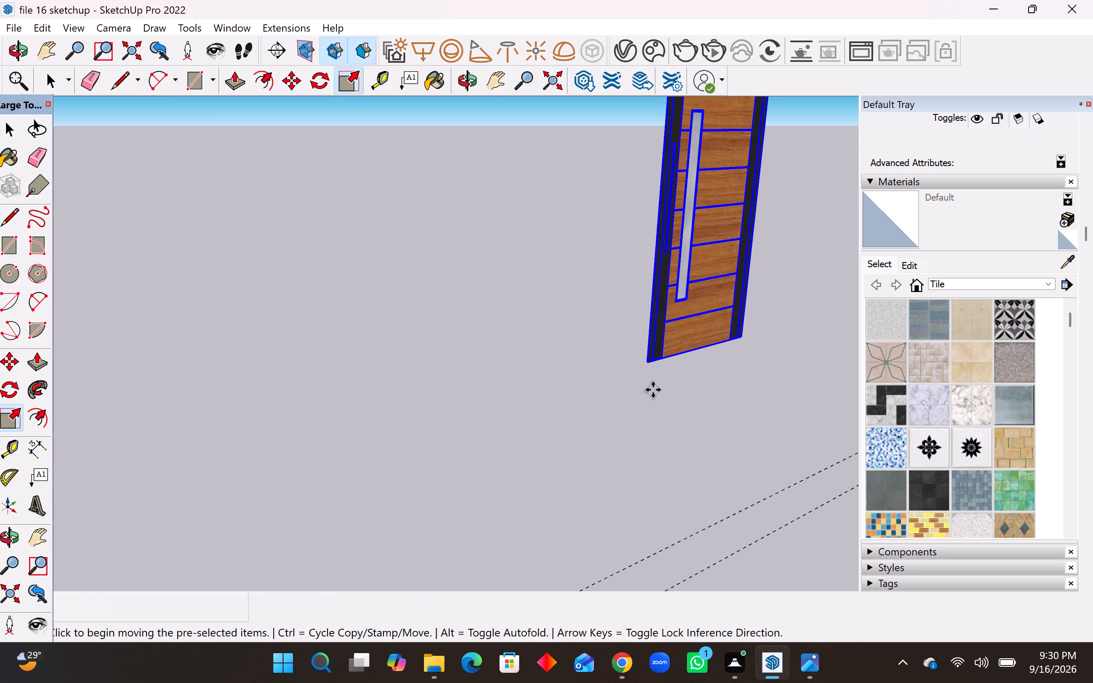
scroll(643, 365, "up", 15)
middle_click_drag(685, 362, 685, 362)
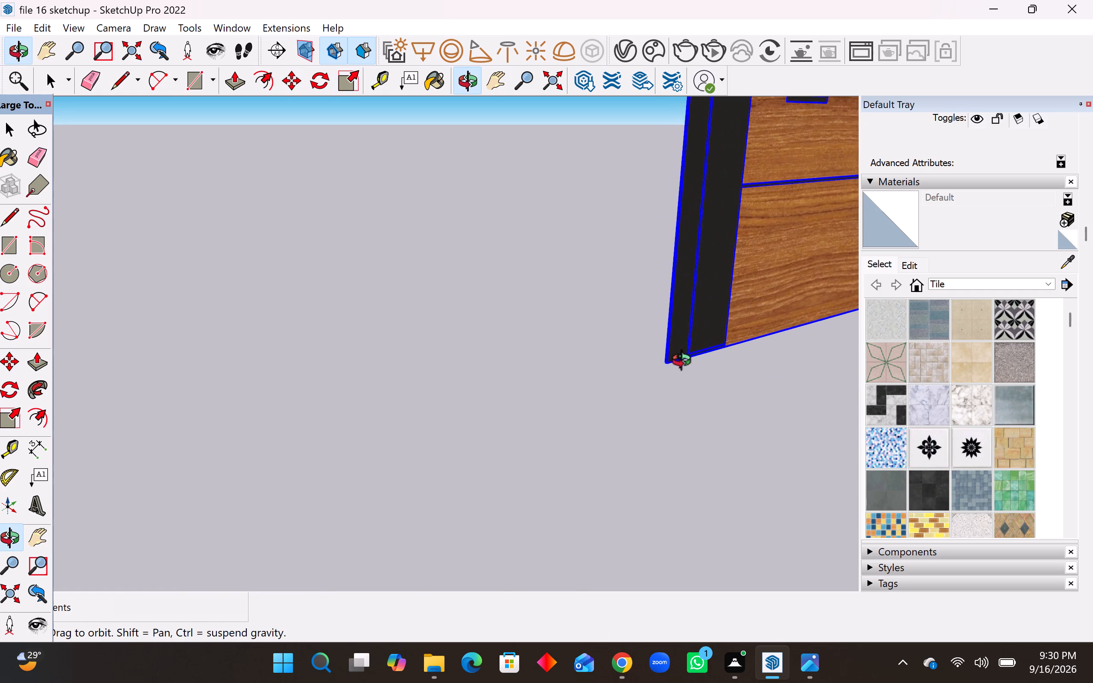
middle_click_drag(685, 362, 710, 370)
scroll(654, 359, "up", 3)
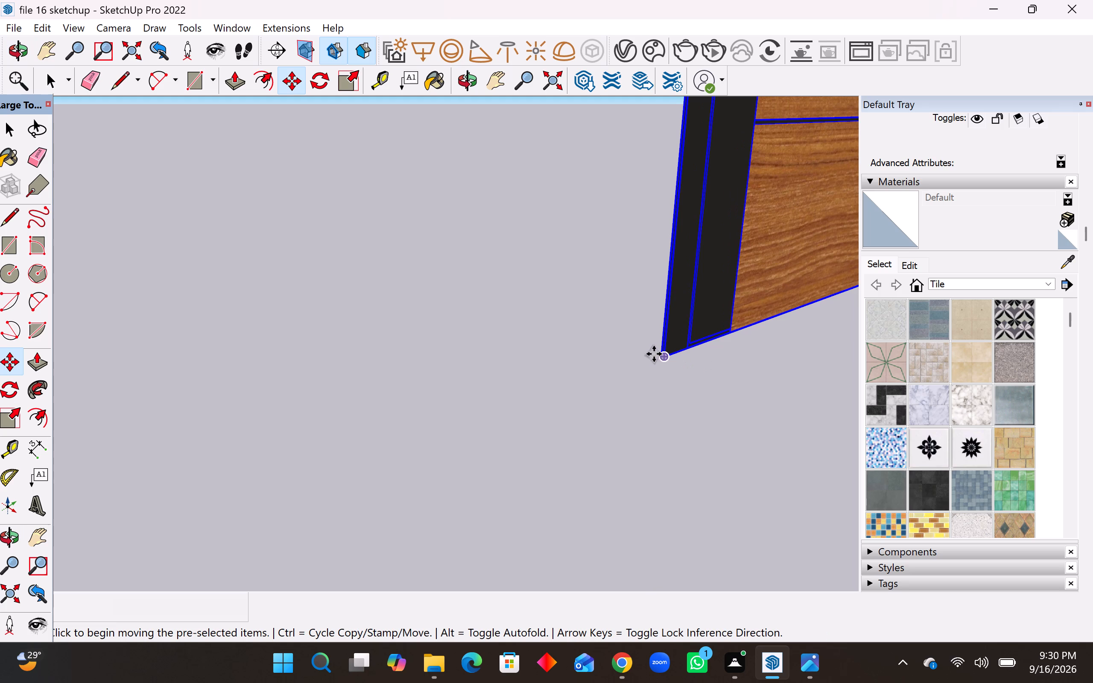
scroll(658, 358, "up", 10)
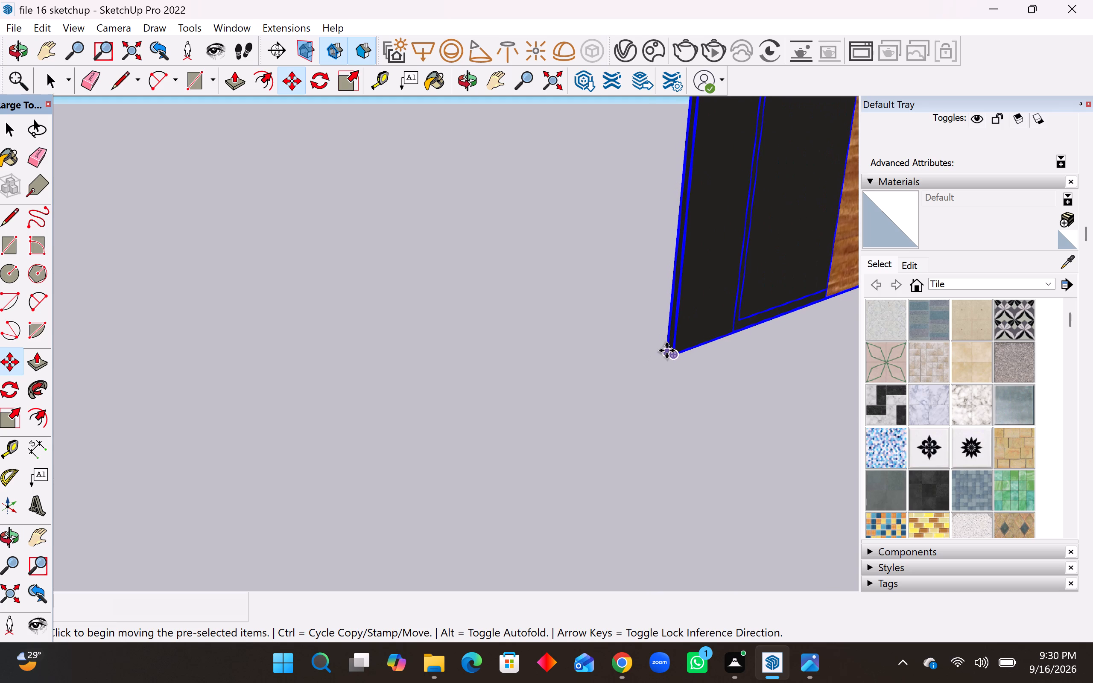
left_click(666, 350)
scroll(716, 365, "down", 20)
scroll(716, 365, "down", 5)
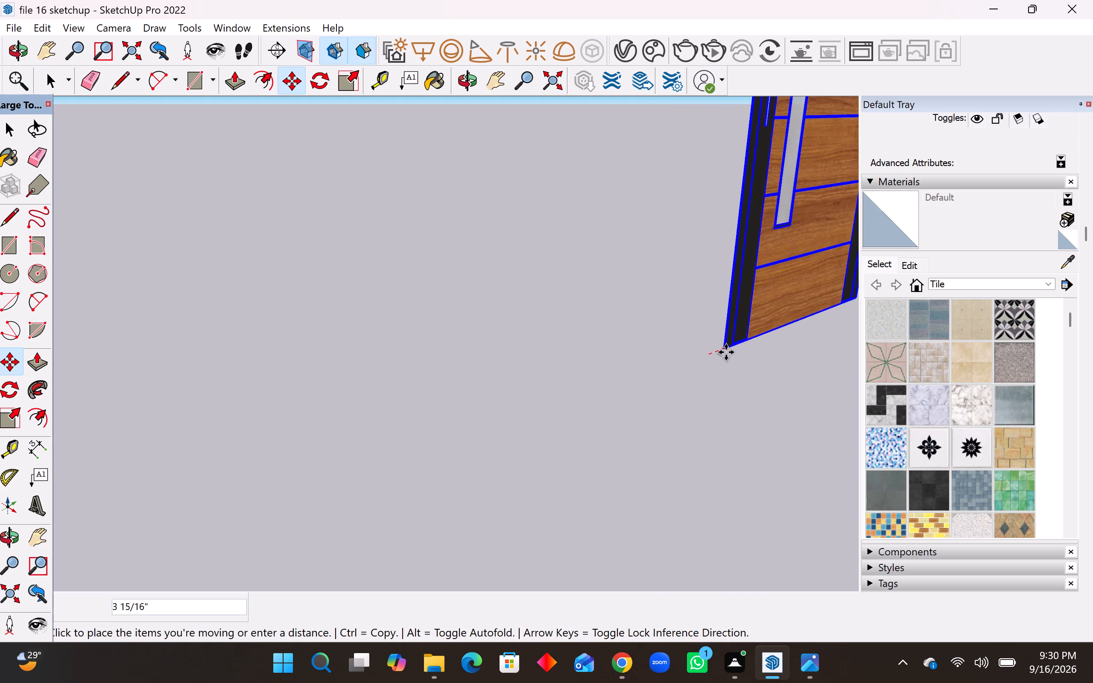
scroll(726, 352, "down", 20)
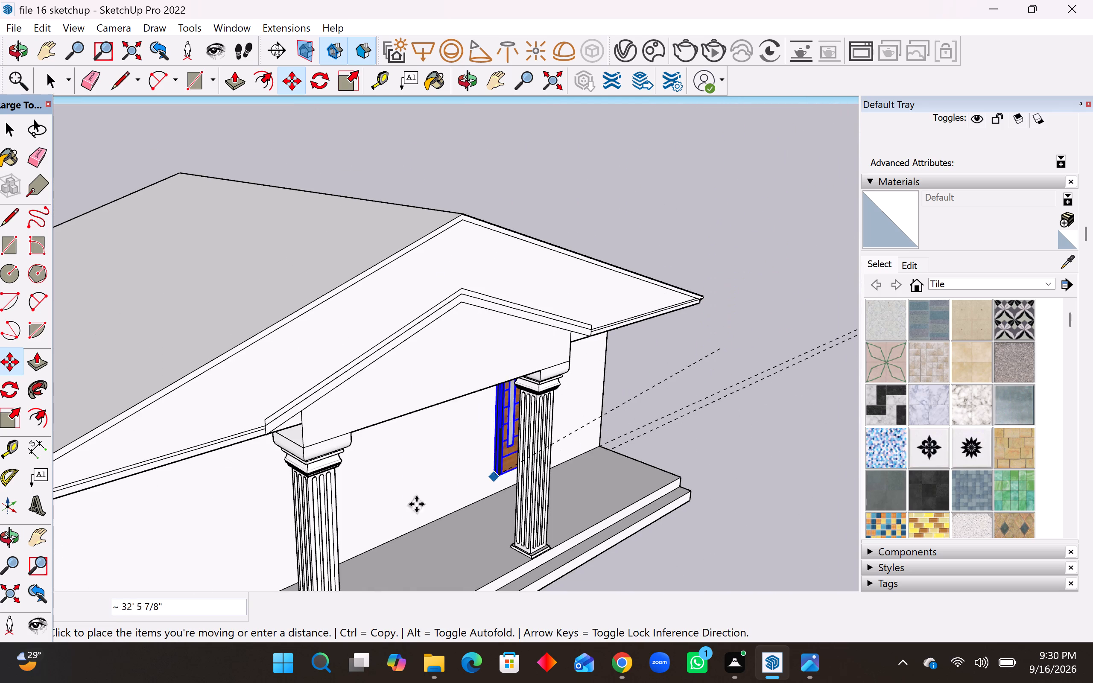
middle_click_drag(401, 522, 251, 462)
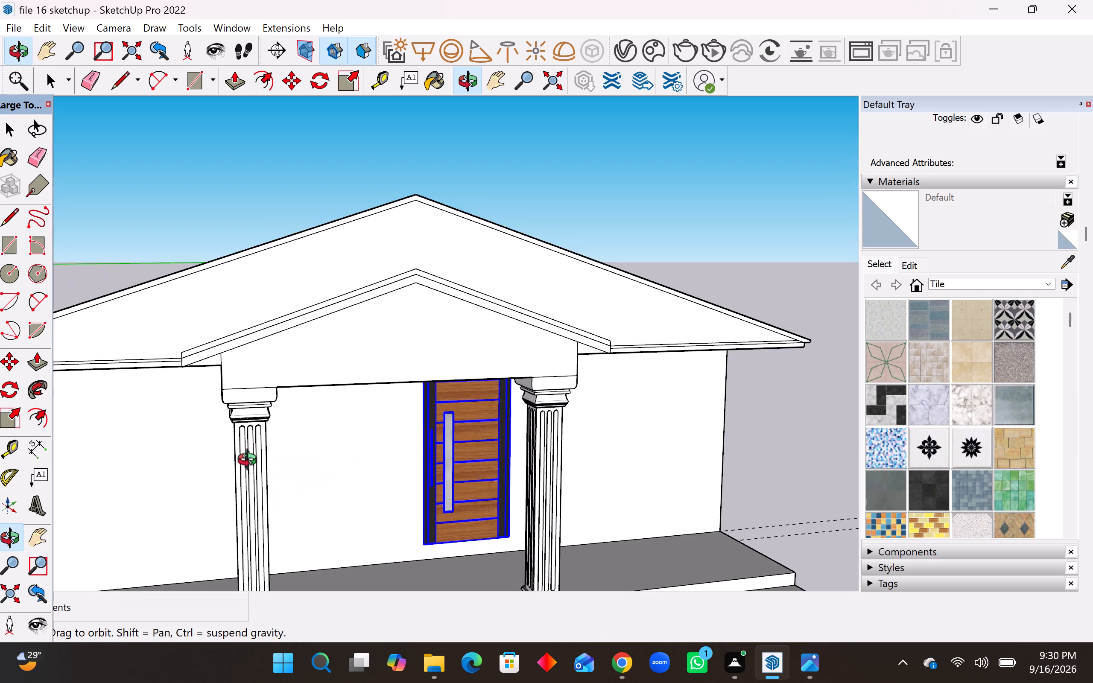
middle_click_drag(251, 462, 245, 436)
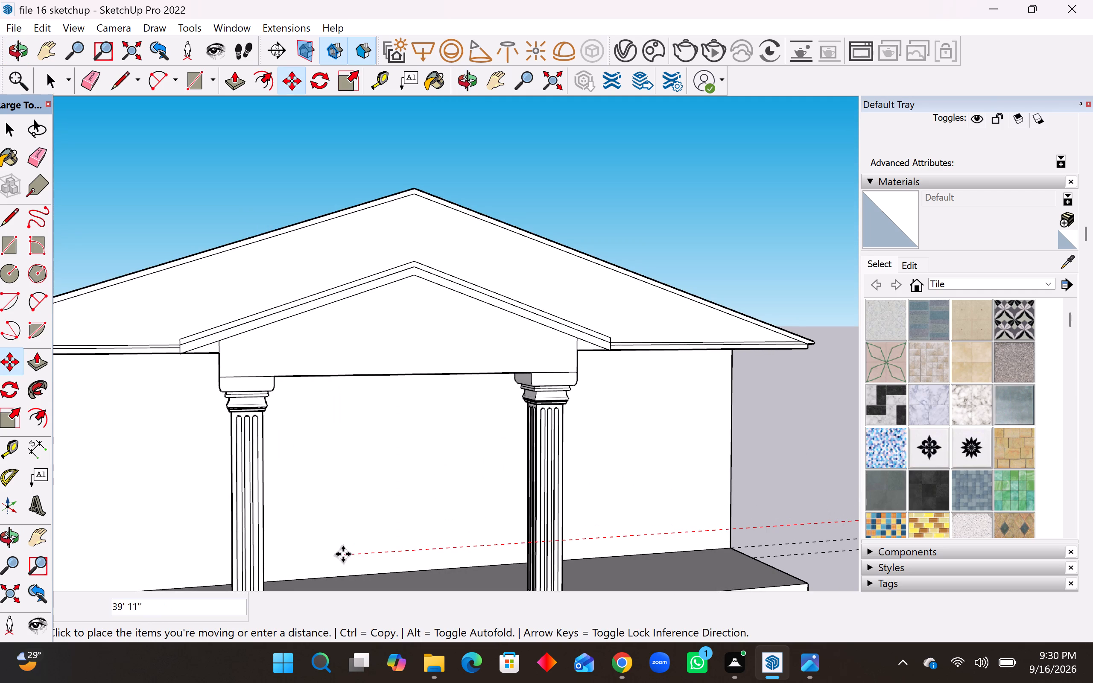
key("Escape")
Draw a 3' by 7' rectangle on the front wall between the two columns, starting from the wall's bottom edge.
scroll(394, 463, "down", 5)
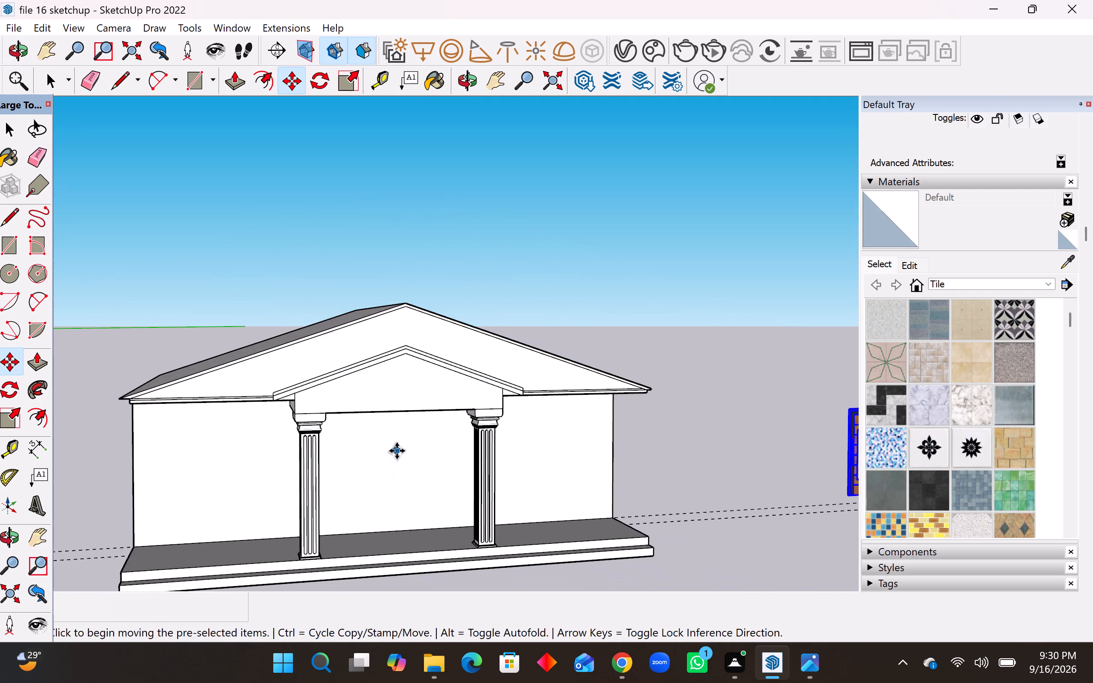
scroll(397, 451, "down", 4)
key("space")
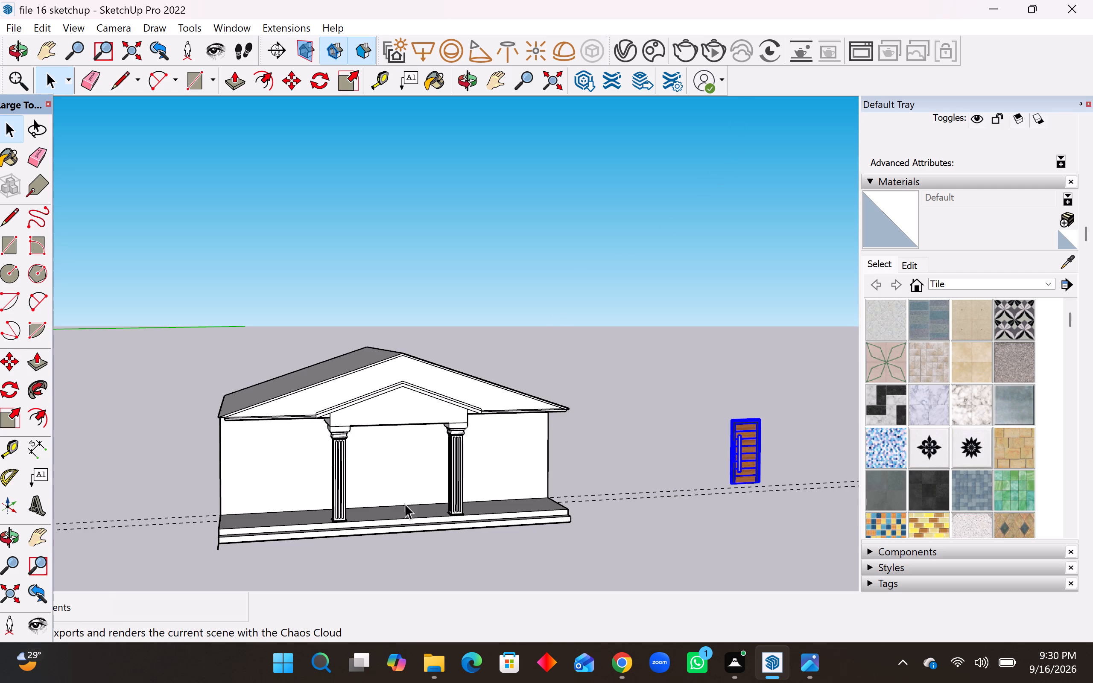
scroll(818, 152, "down", 2)
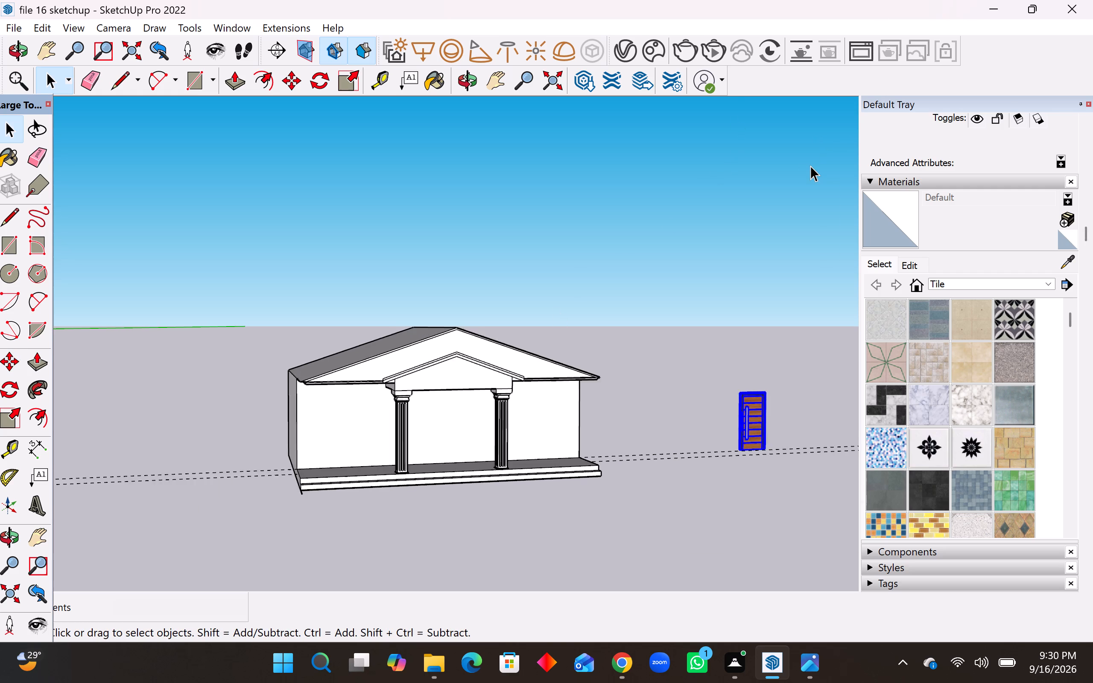
scroll(810, 166, "down", 3)
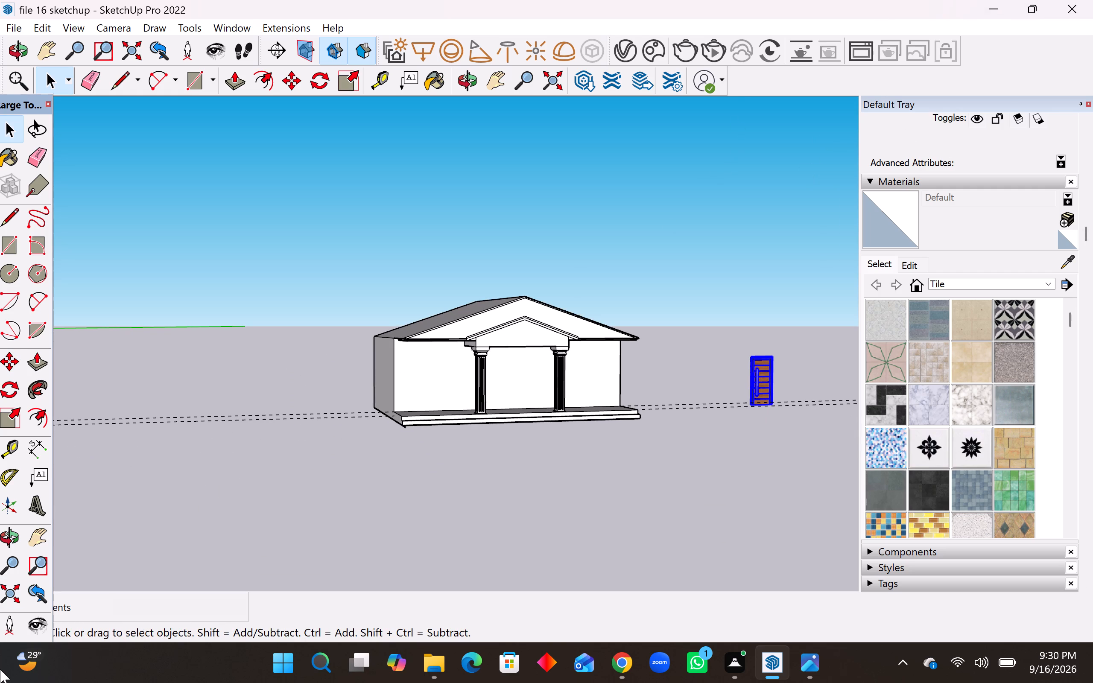
scroll(511, 406, "up", 4)
scroll(468, 365, "up", 3)
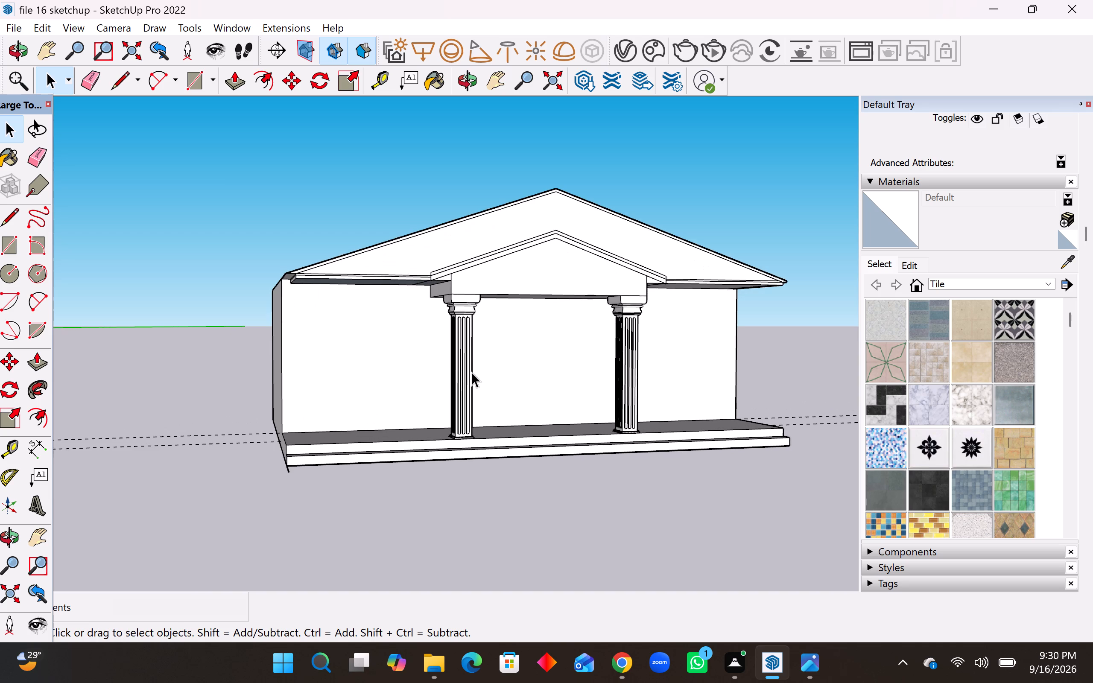
middle_click_drag(471, 372, 351, 368)
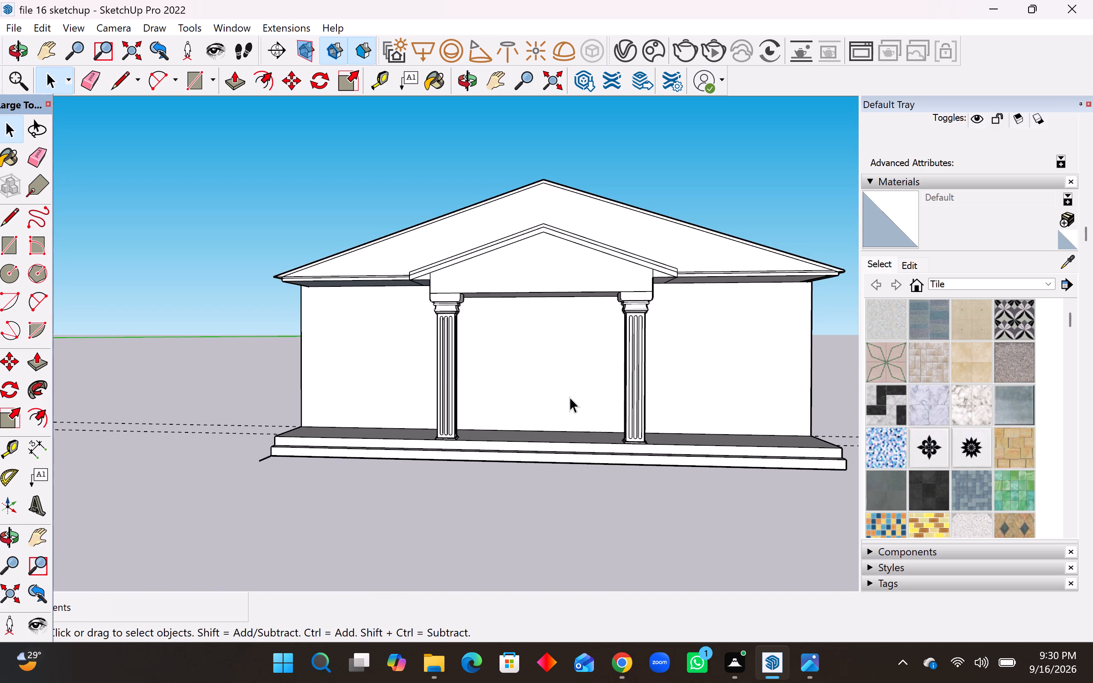
scroll(599, 401, "up", 3)
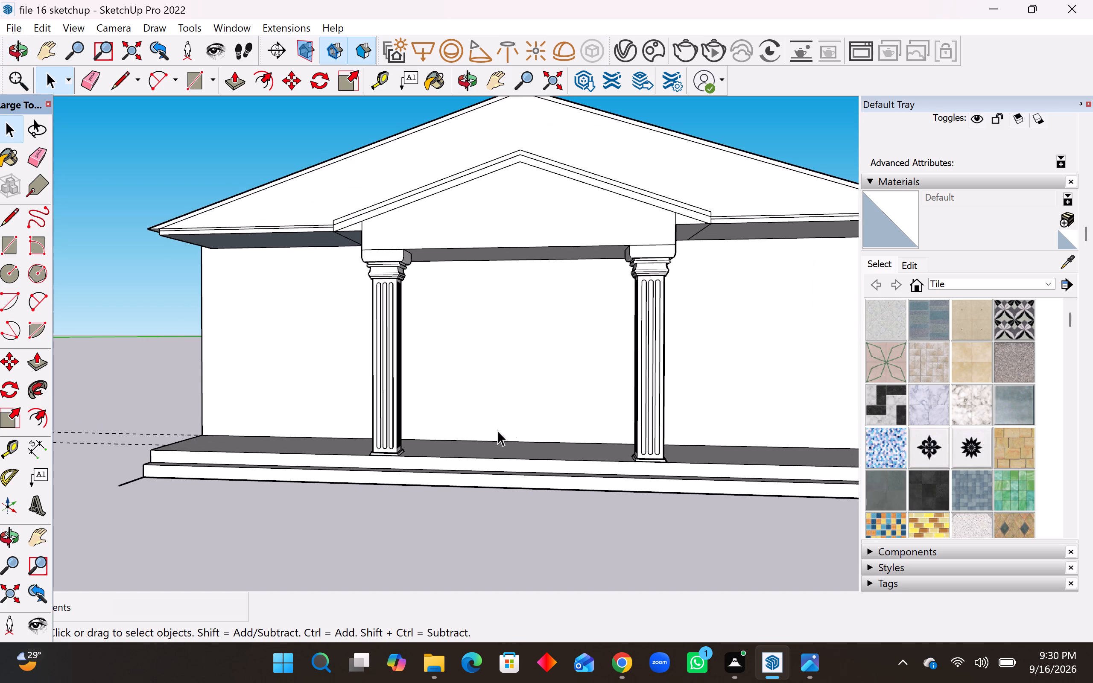
left_click(11, 250)
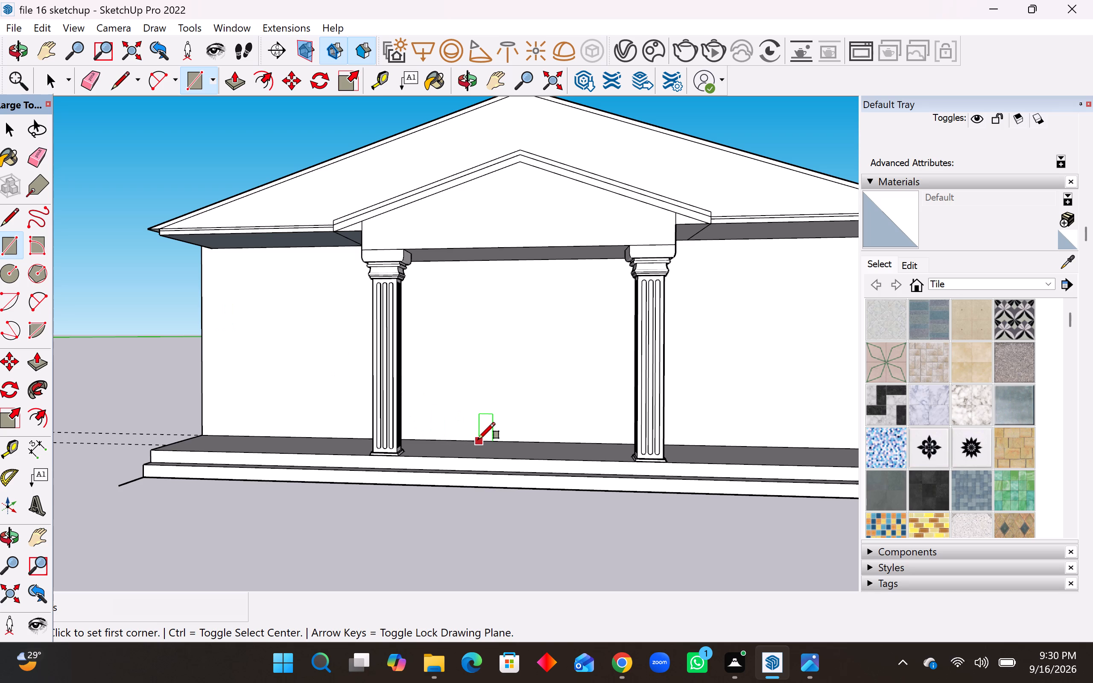
middle_click_drag(478, 439, 500, 444)
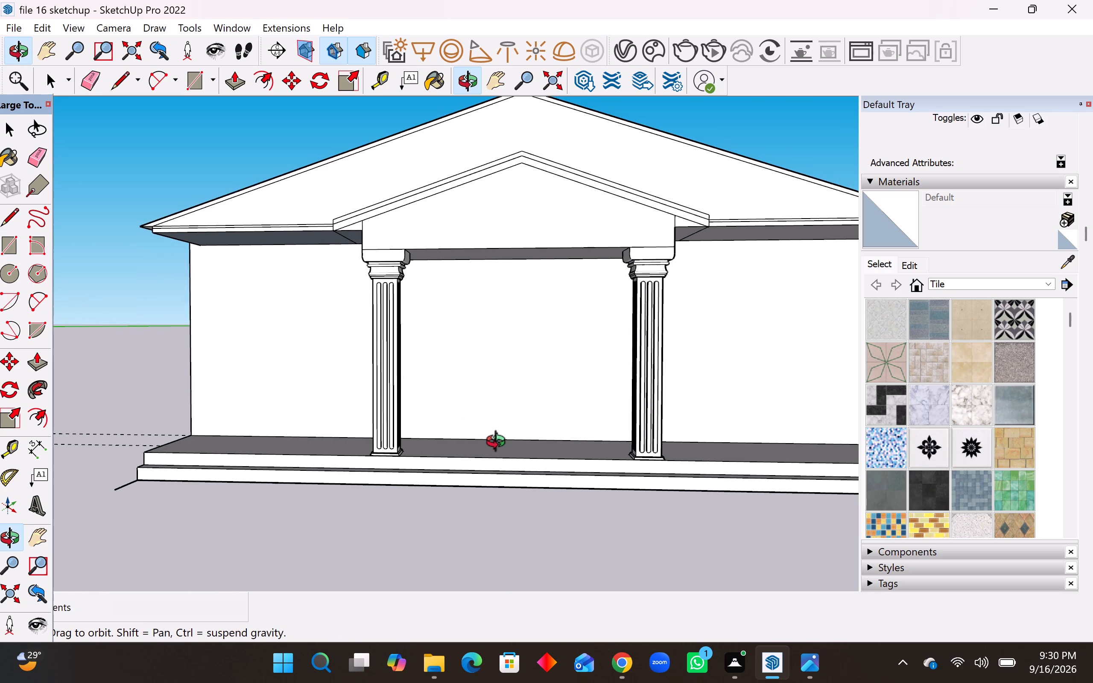
middle_click_drag(500, 444, 518, 443)
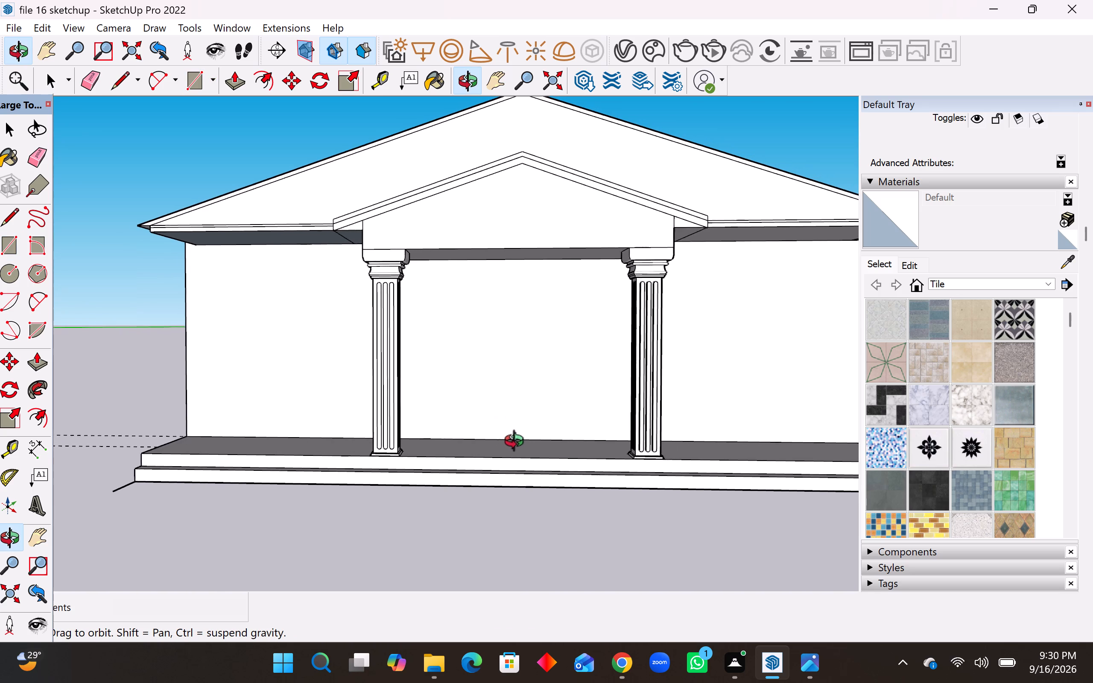
middle_click_drag(518, 443, 517, 452)
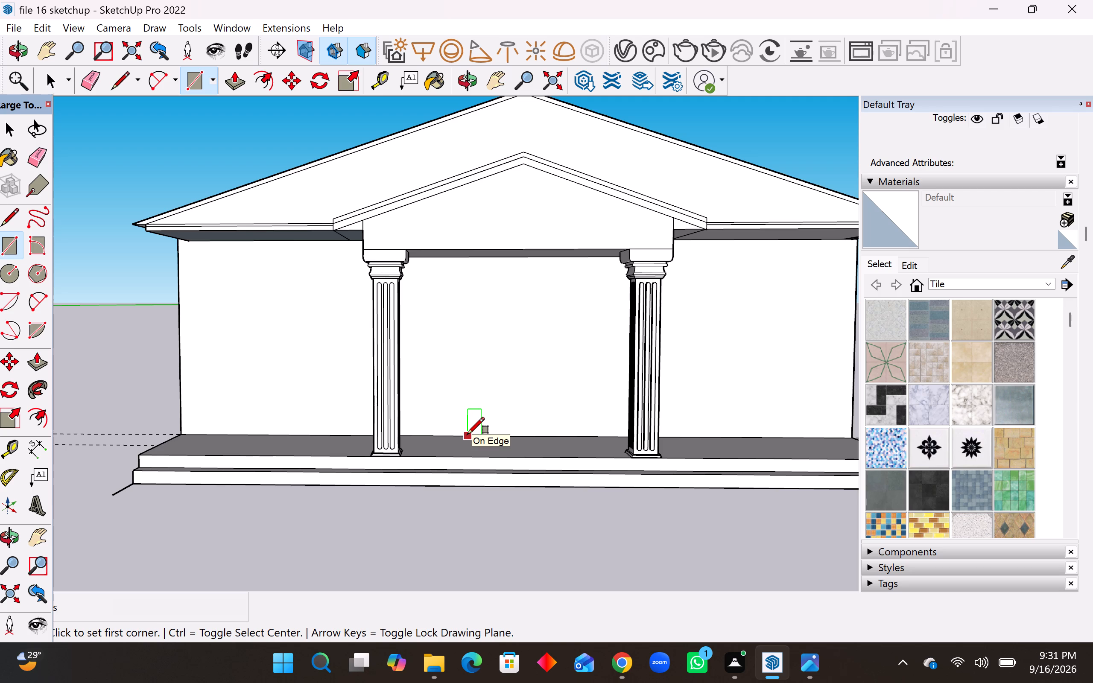
left_click(468, 434)
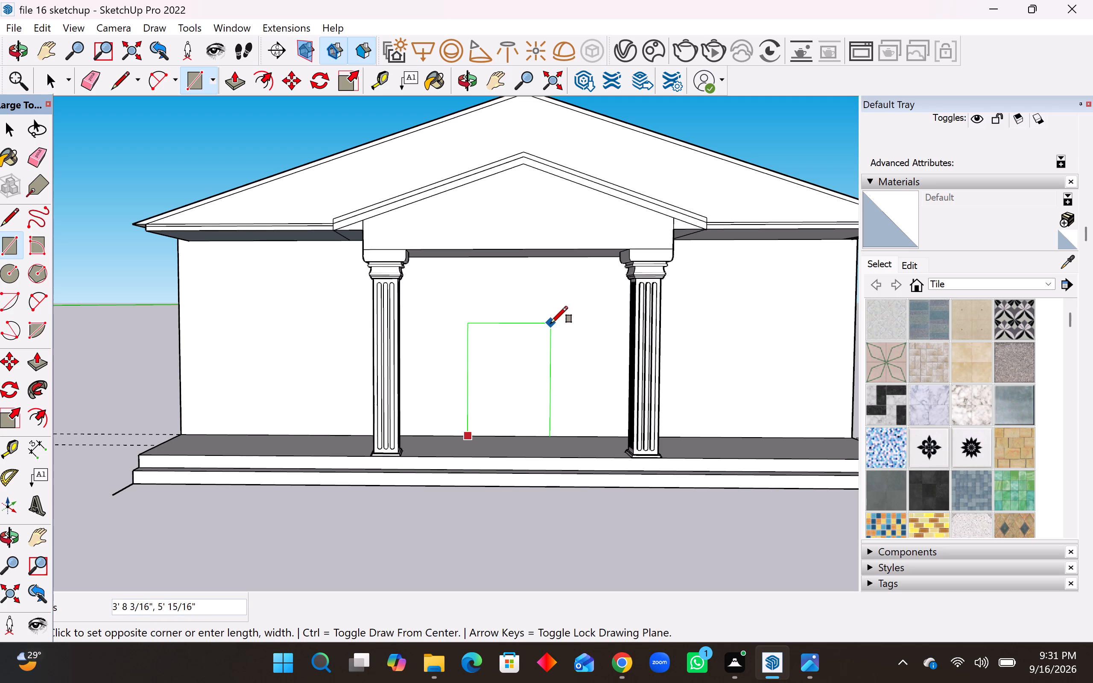
key("3")
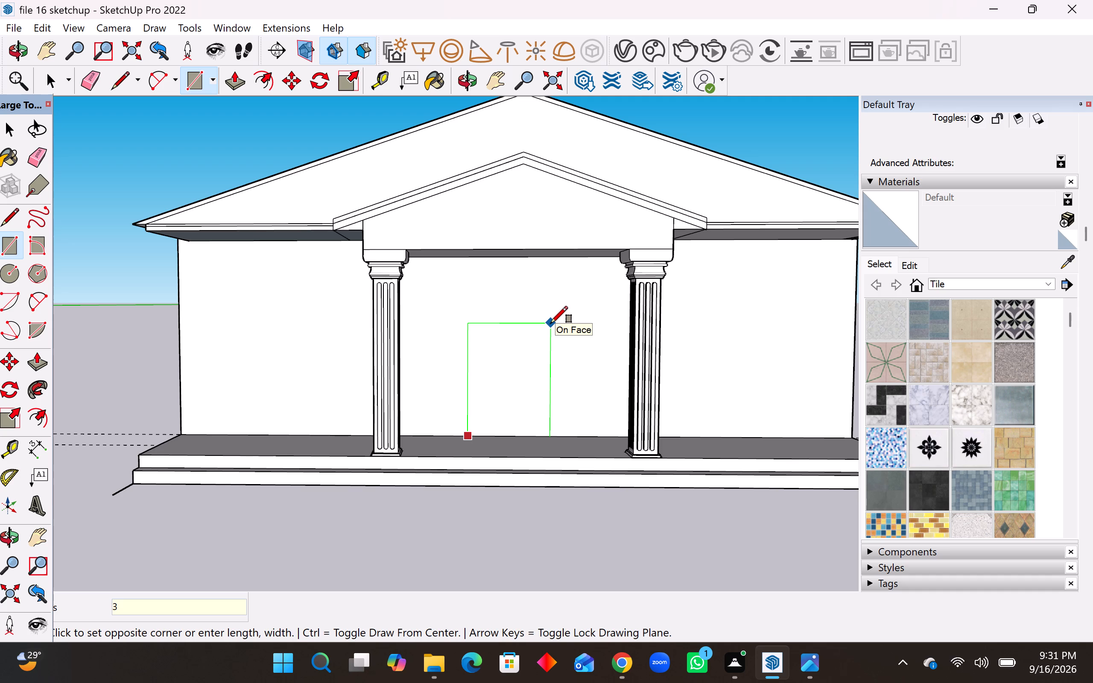
type("',7'")
key("Return")
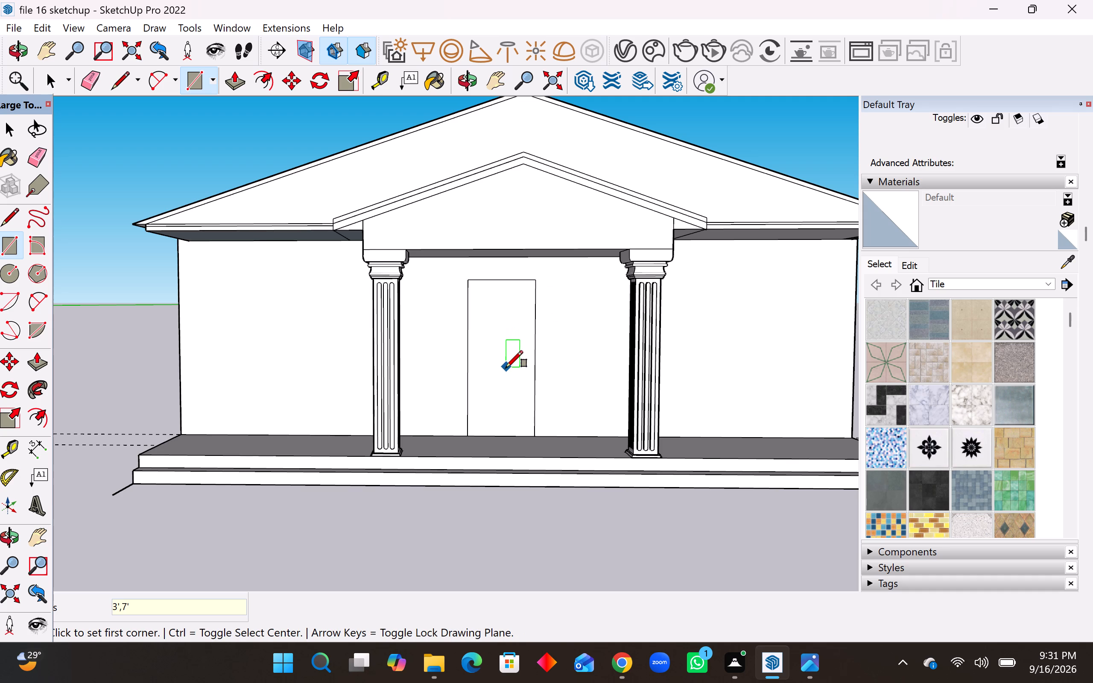
Scale the freestanding wooden door's thickness and height by -24.64, 0.79, using a top-centre edge grip.
middle_click_drag(529, 347, 530, 342)
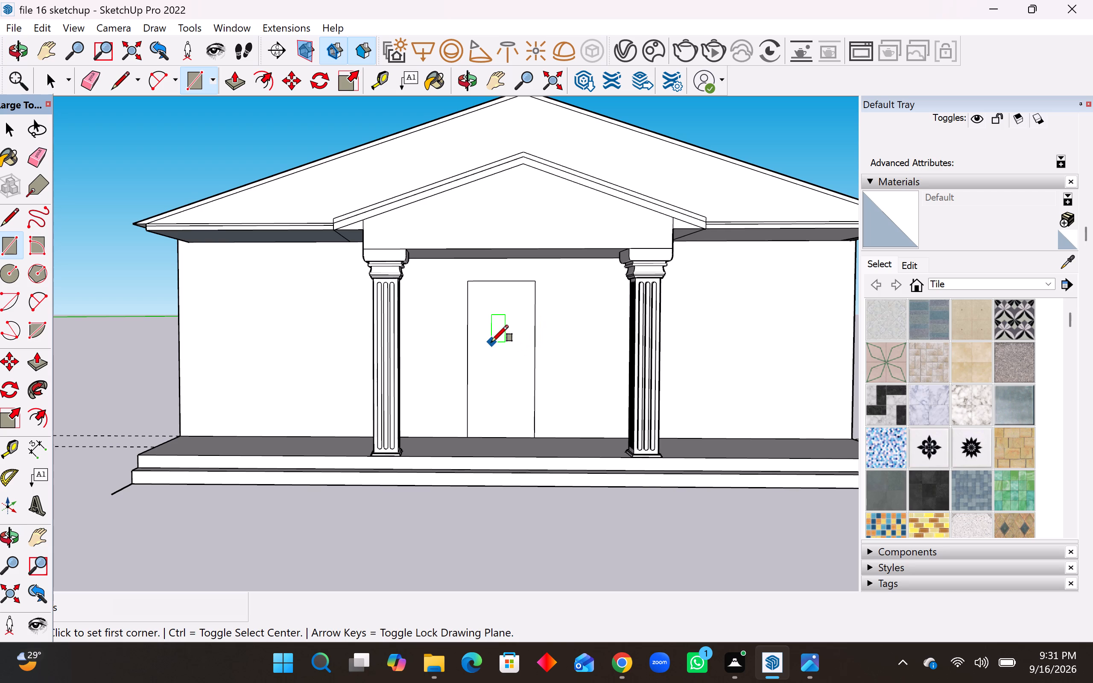
scroll(367, 362, "down", 3)
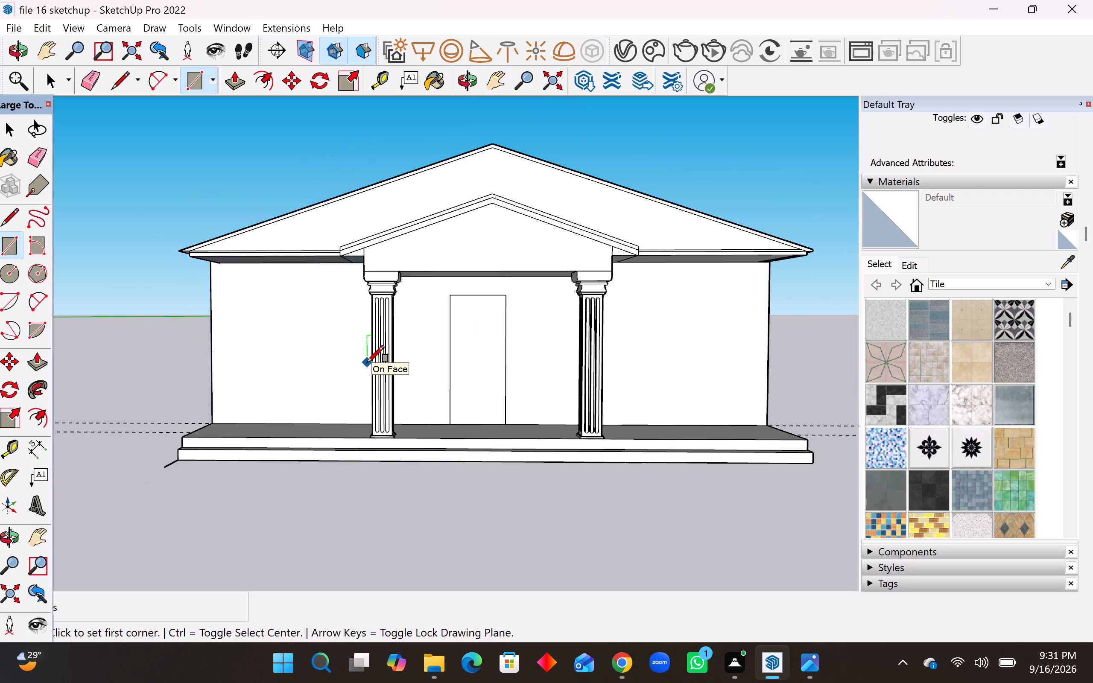
scroll(367, 362, "down", 6)
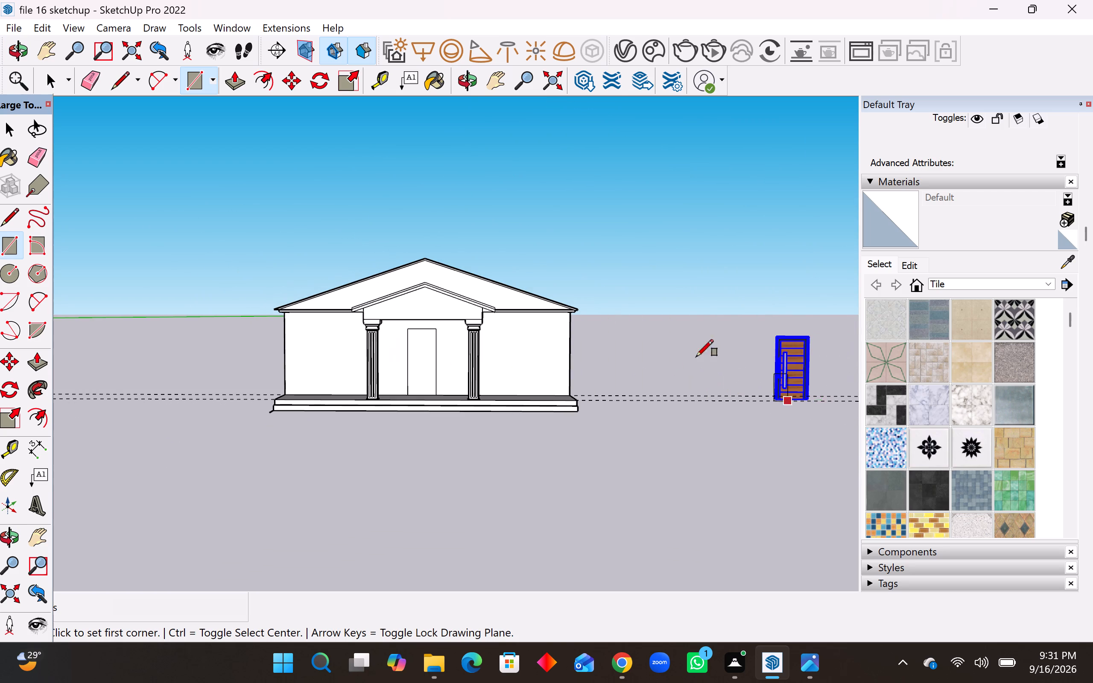
left_click(10, 423)
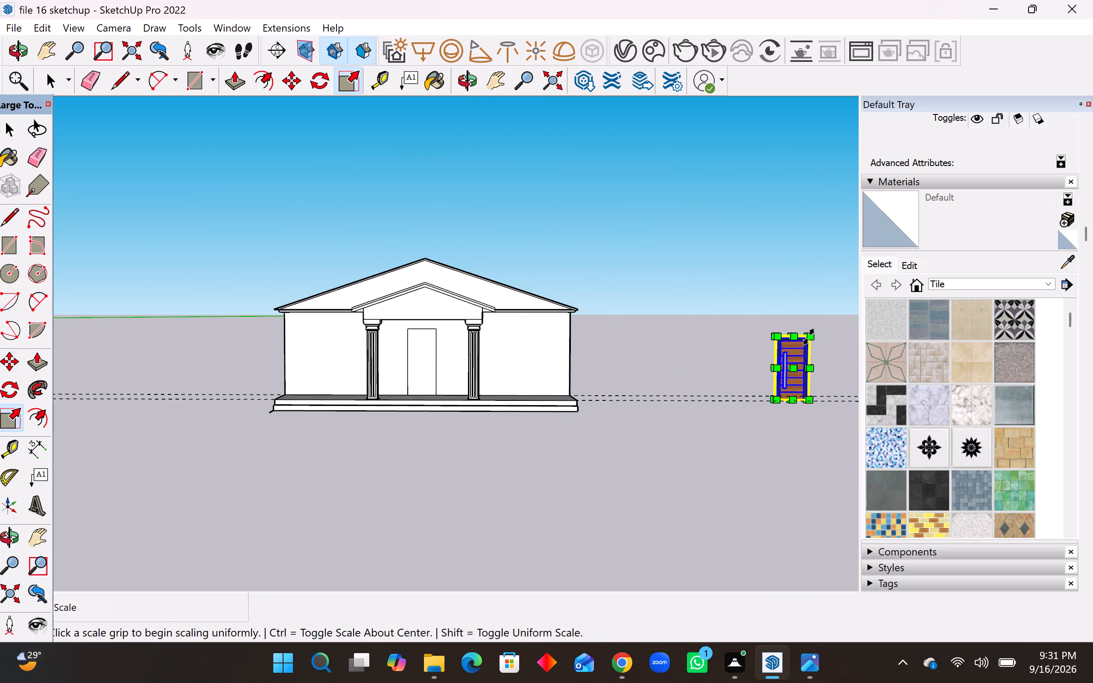
middle_click_drag(809, 337, 774, 453)
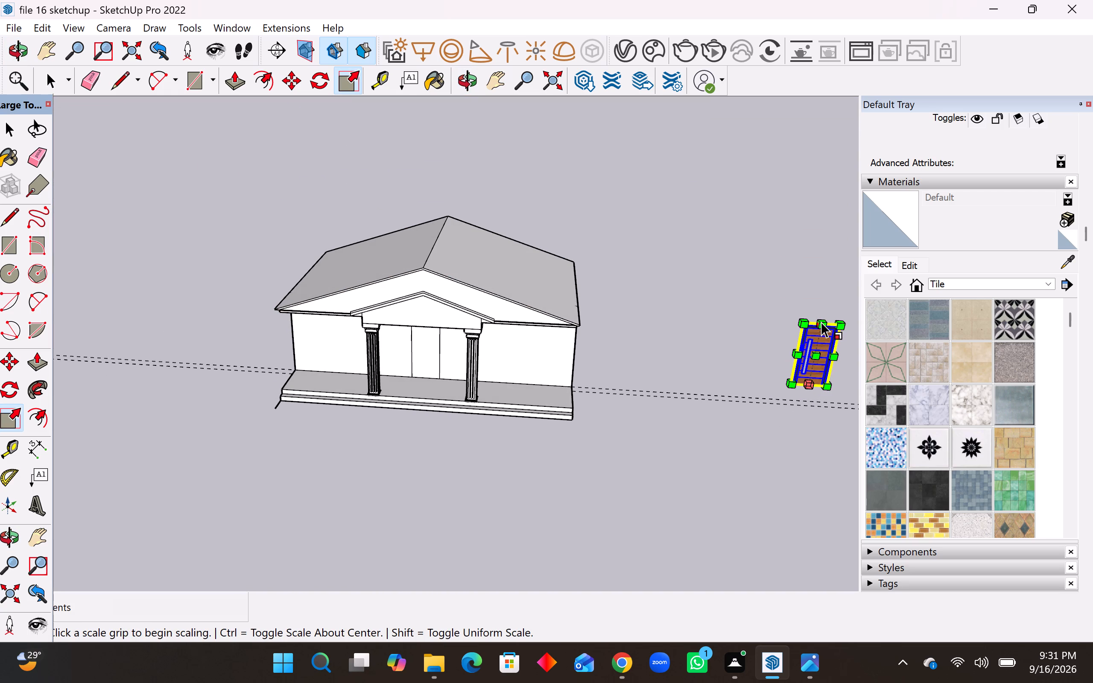
left_click_drag(821, 322, 818, 336)
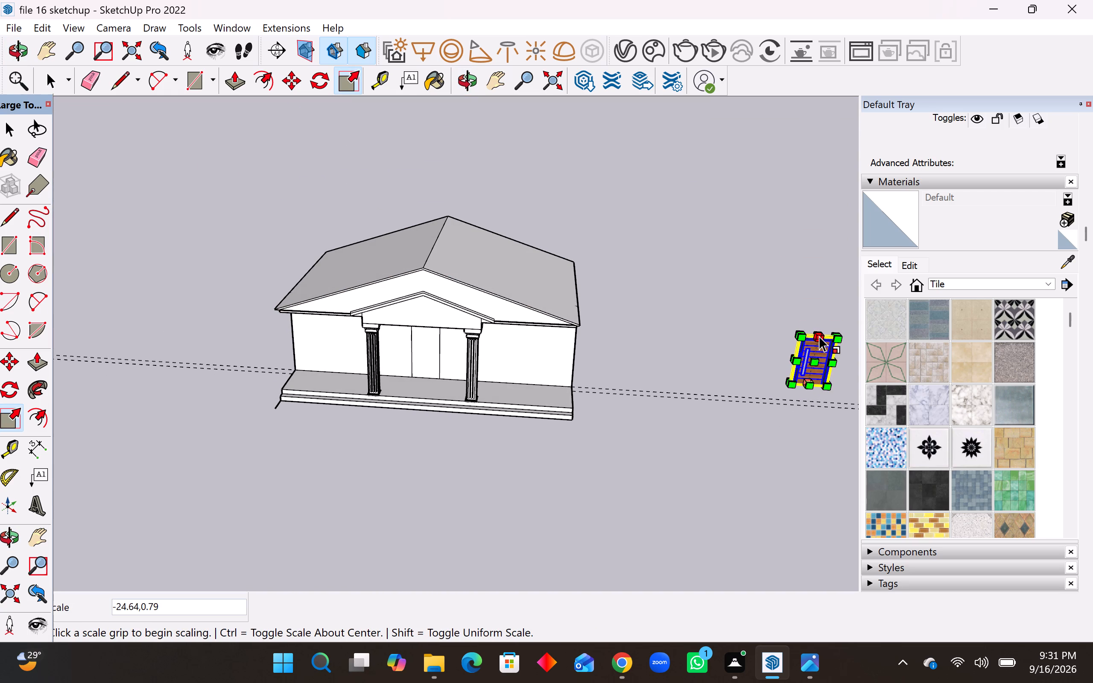
Scale the wooden door's width by a factor of 0.61 to make it narrower, using its side-centre grip.
scroll(789, 365, "down", 3)
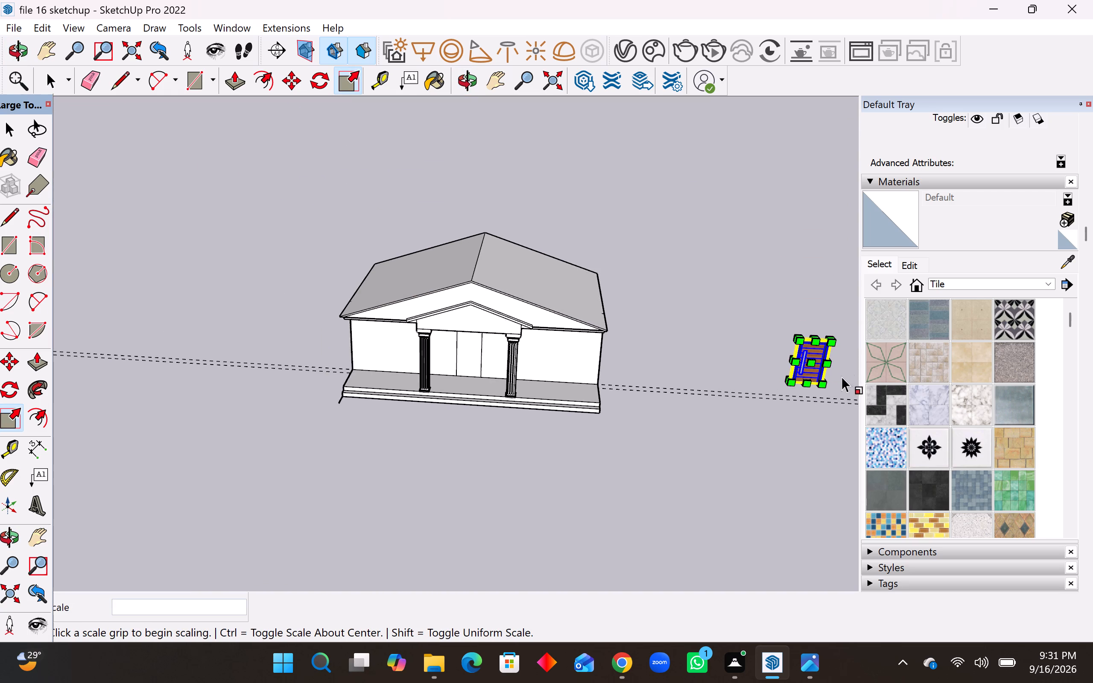
scroll(828, 375, "up", 18)
middle_click_drag(822, 355, 752, 345)
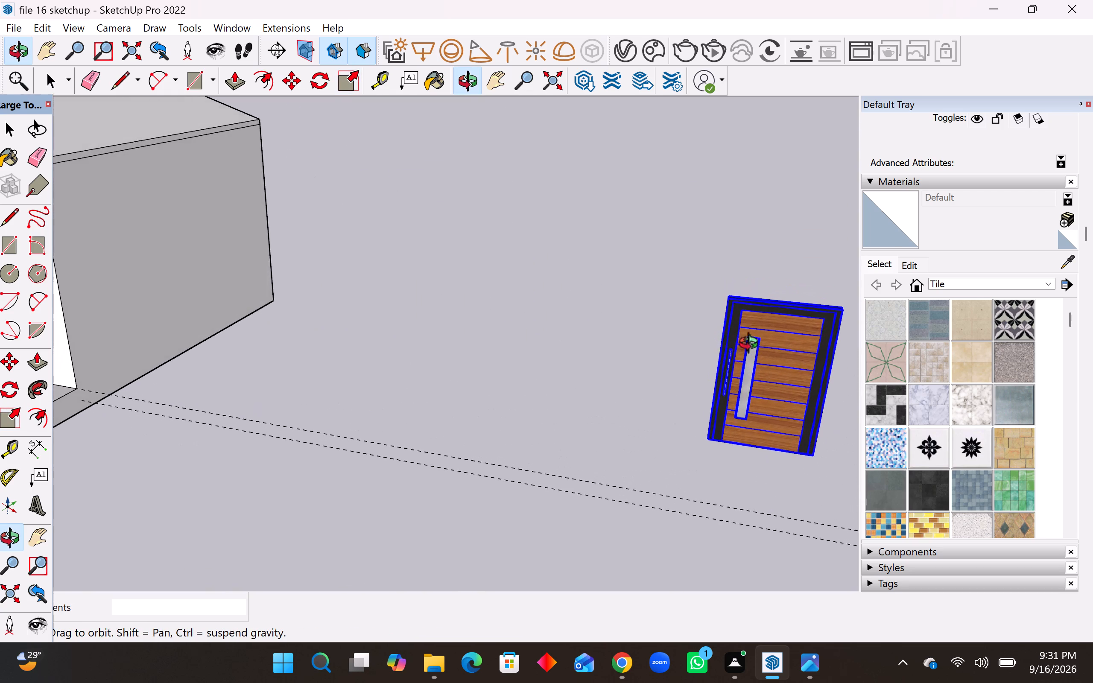
middle_click_drag(752, 345, 721, 347)
middle_click_drag(839, 412, 785, 404)
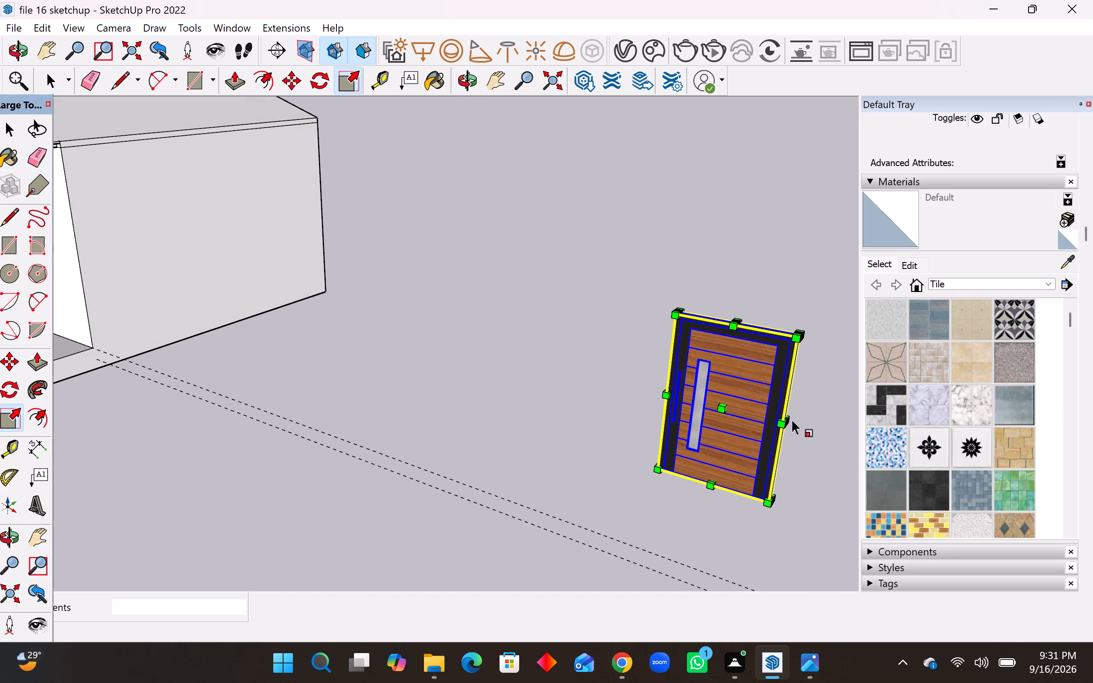
left_click(787, 422)
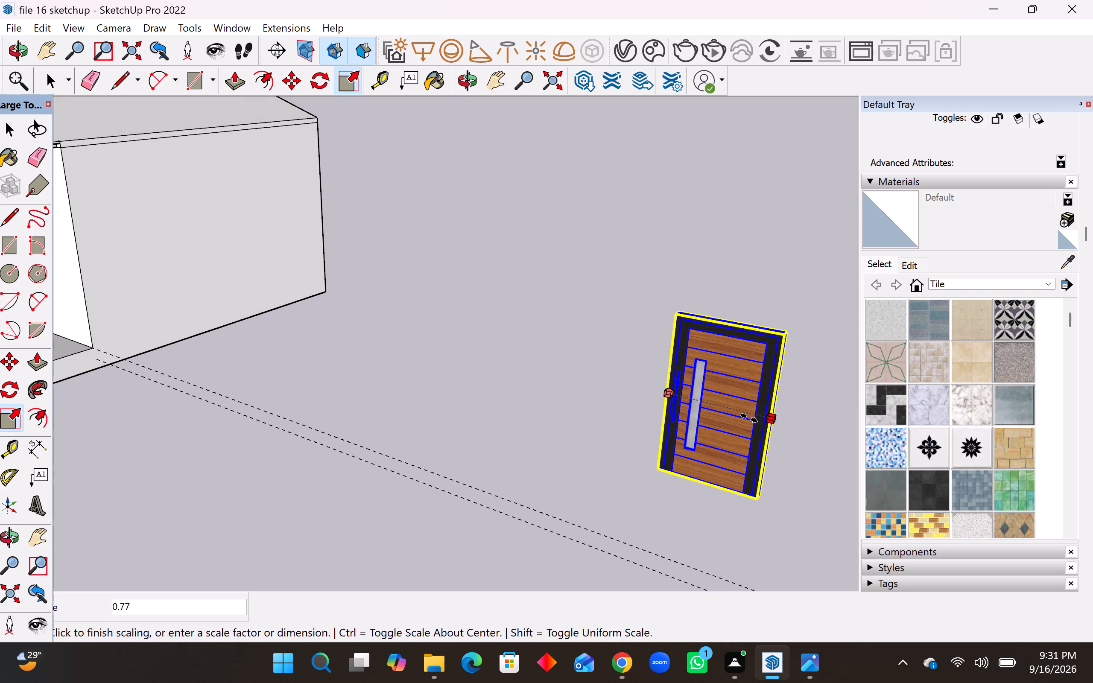
left_click(736, 415)
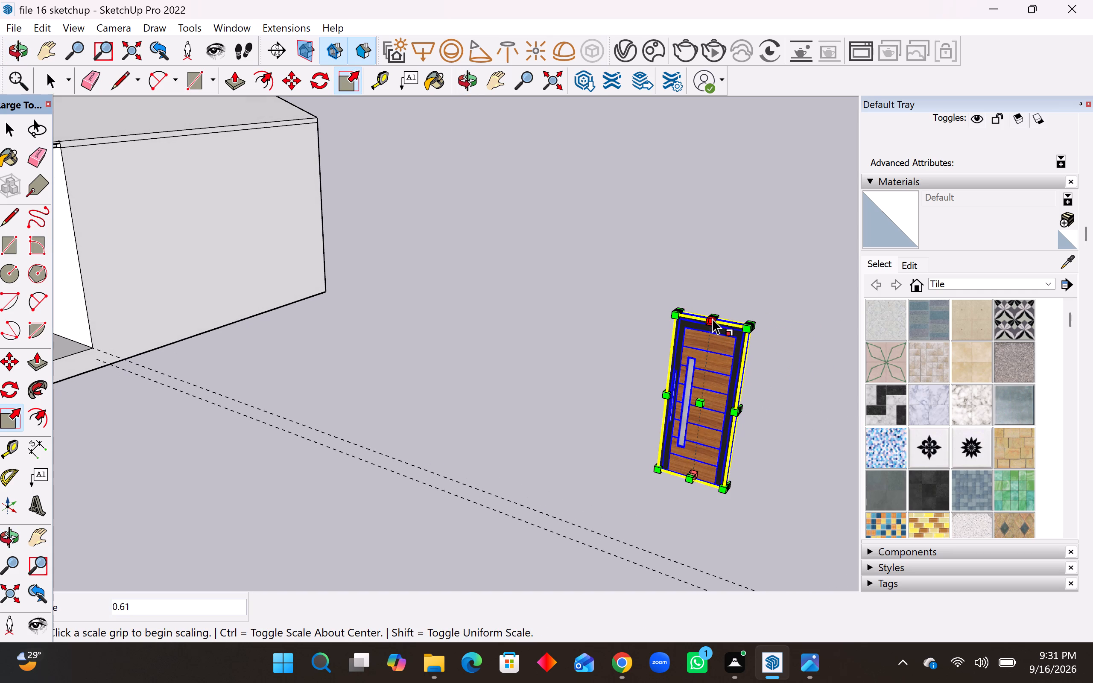
Scale the freestanding wooden door's thickness and height by about 0.28, 0.68, using its top-centre edge grip.
left_click(715, 315)
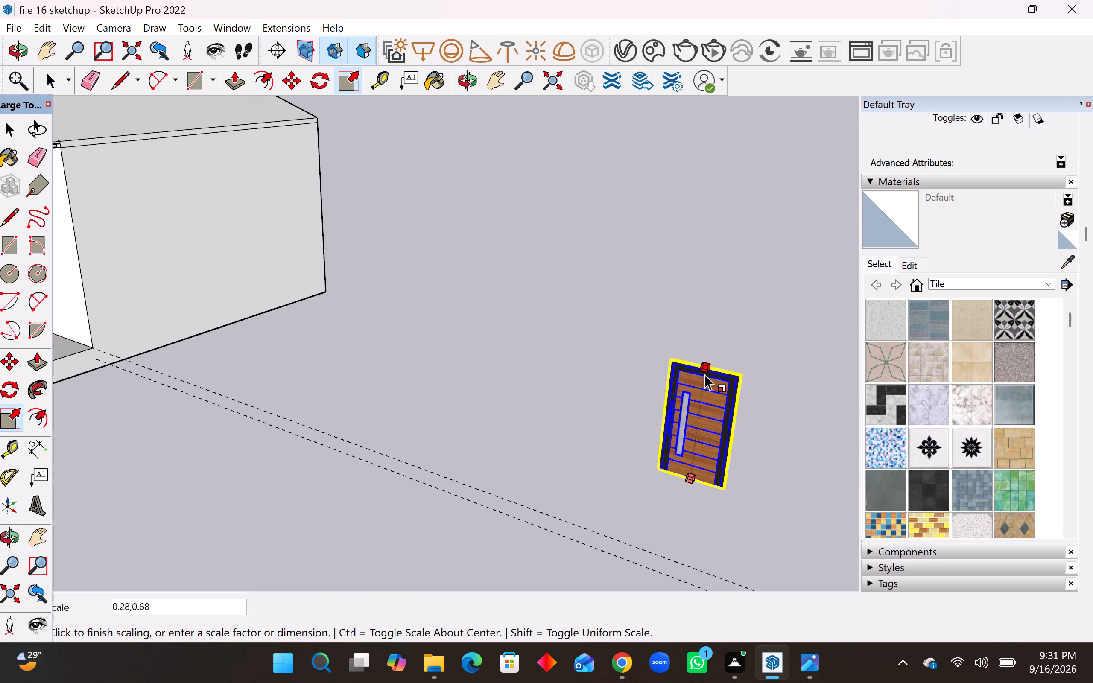
left_click(704, 375)
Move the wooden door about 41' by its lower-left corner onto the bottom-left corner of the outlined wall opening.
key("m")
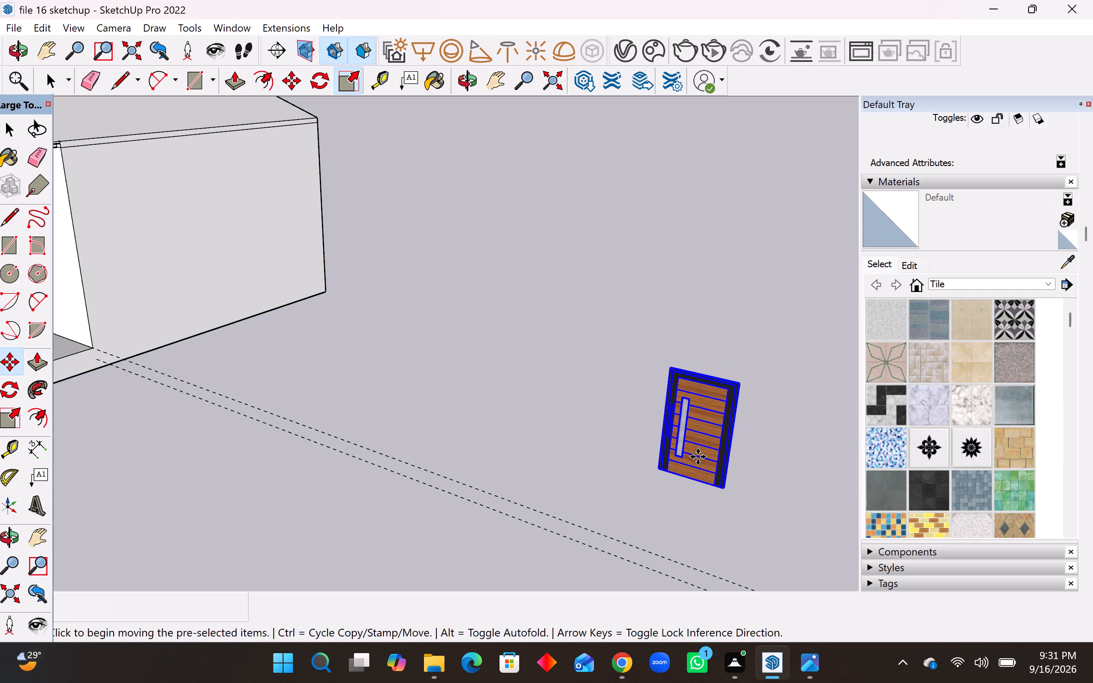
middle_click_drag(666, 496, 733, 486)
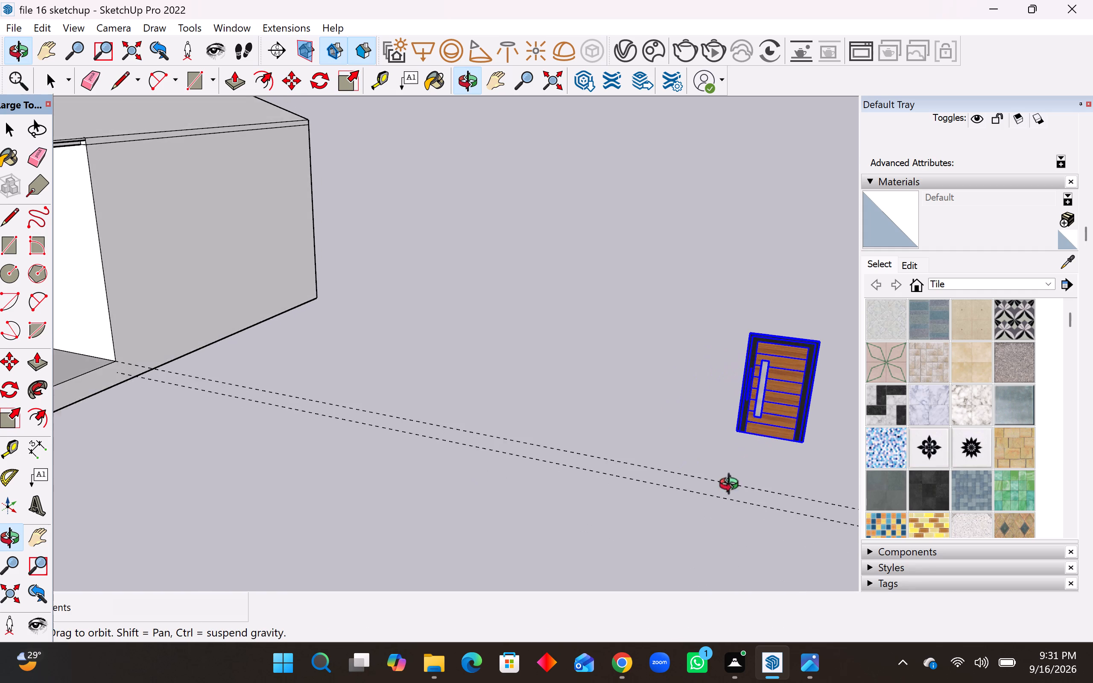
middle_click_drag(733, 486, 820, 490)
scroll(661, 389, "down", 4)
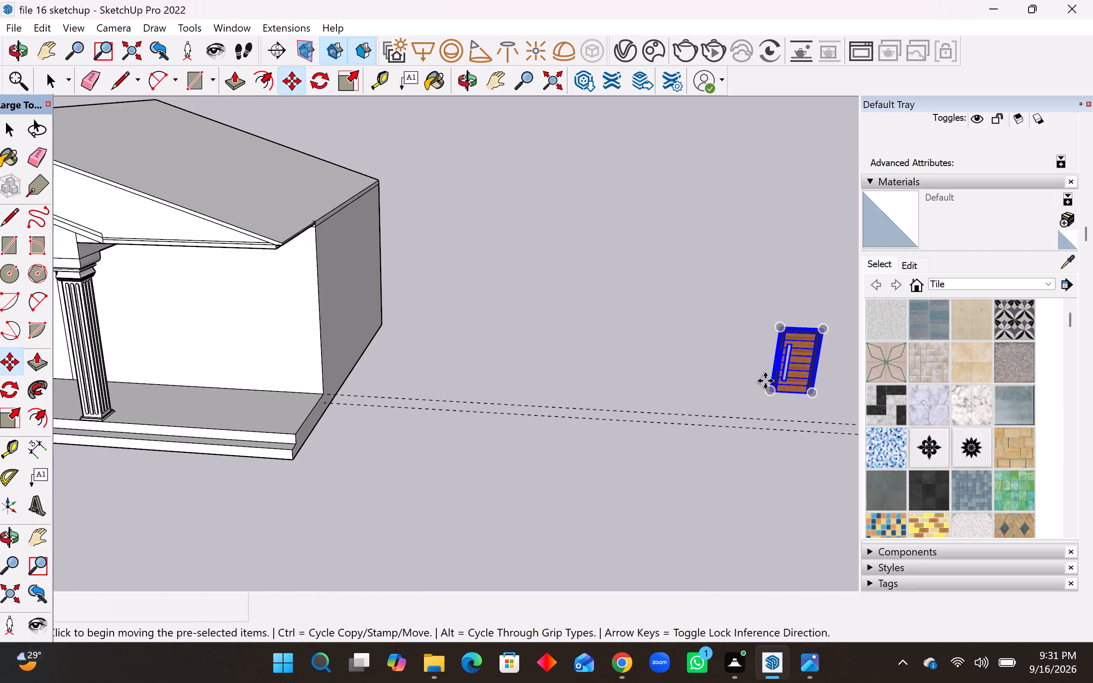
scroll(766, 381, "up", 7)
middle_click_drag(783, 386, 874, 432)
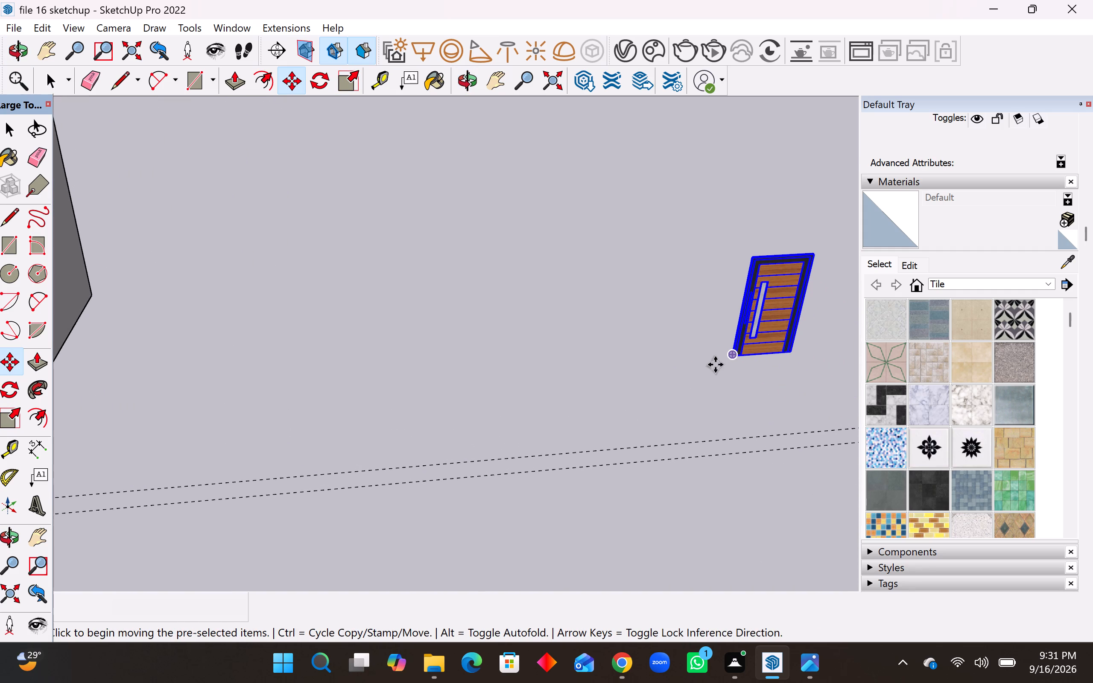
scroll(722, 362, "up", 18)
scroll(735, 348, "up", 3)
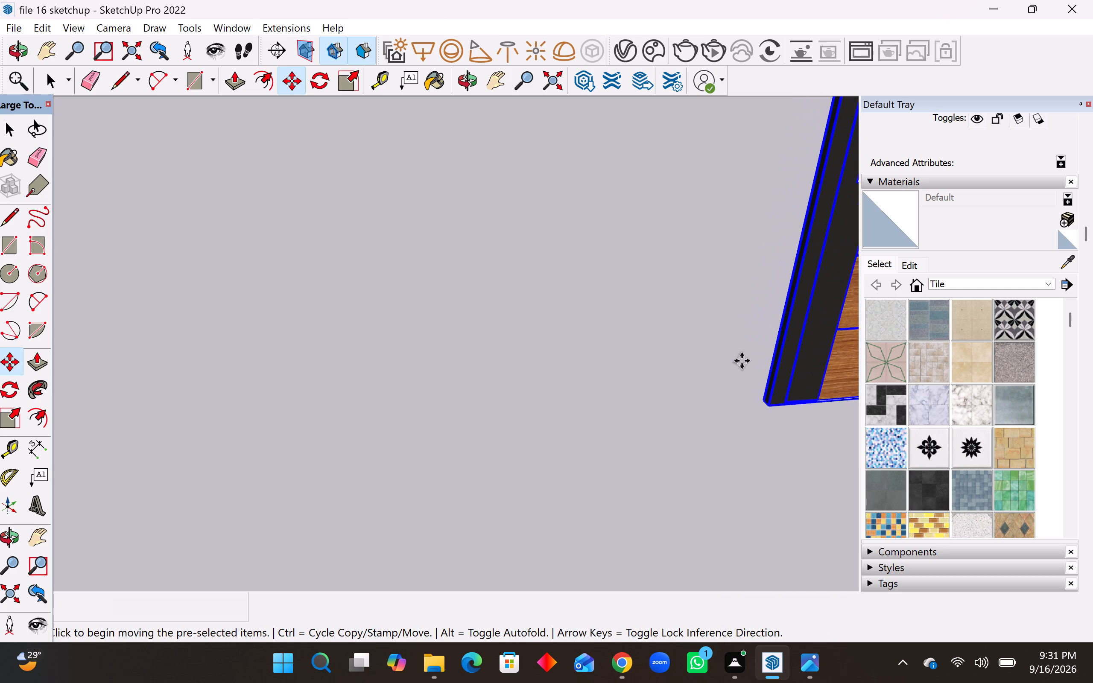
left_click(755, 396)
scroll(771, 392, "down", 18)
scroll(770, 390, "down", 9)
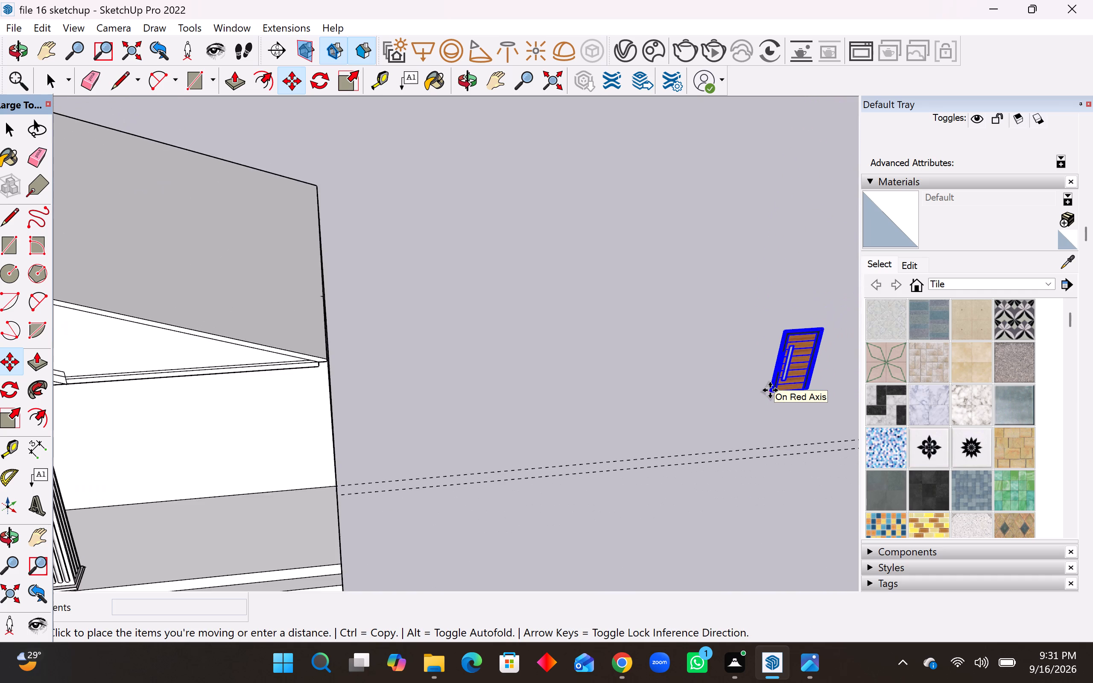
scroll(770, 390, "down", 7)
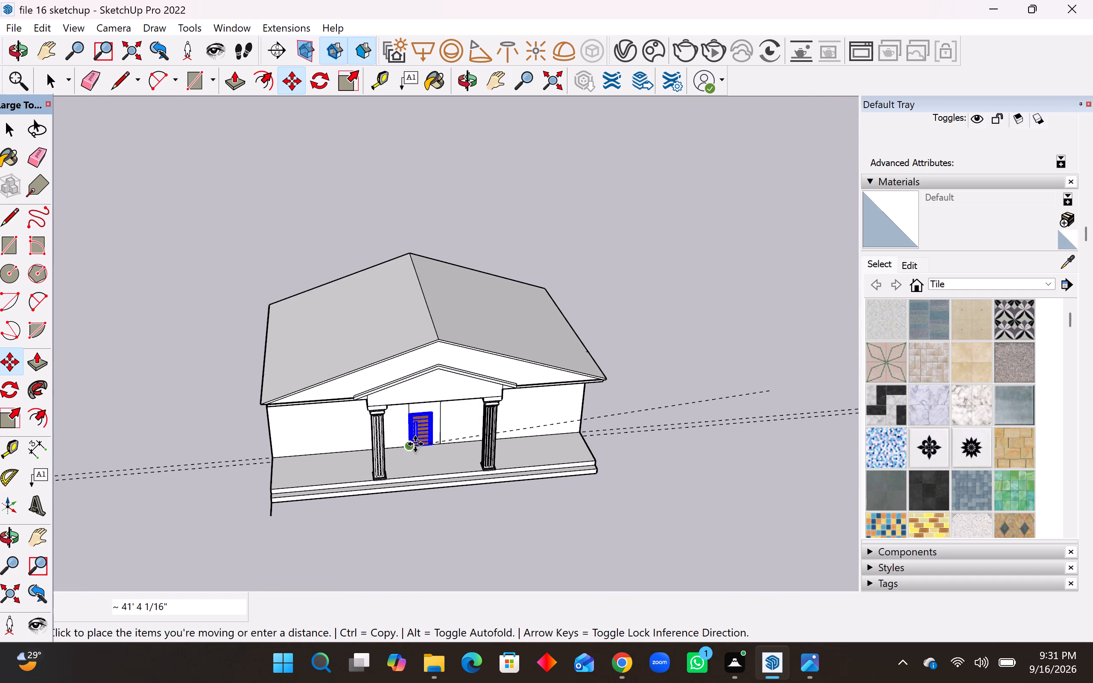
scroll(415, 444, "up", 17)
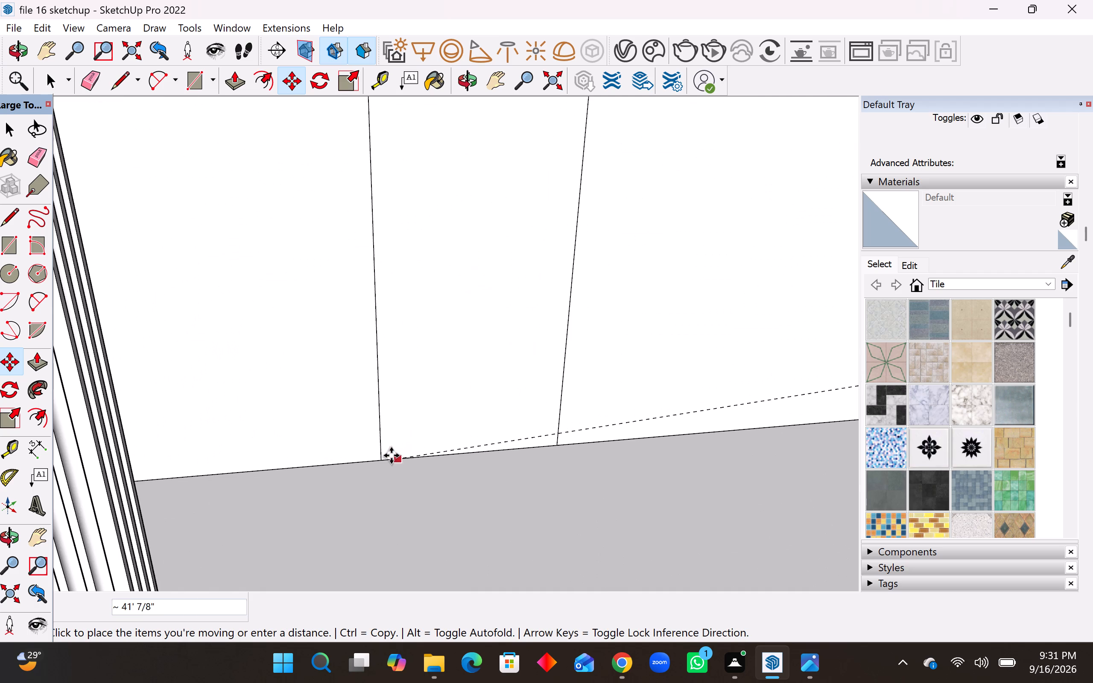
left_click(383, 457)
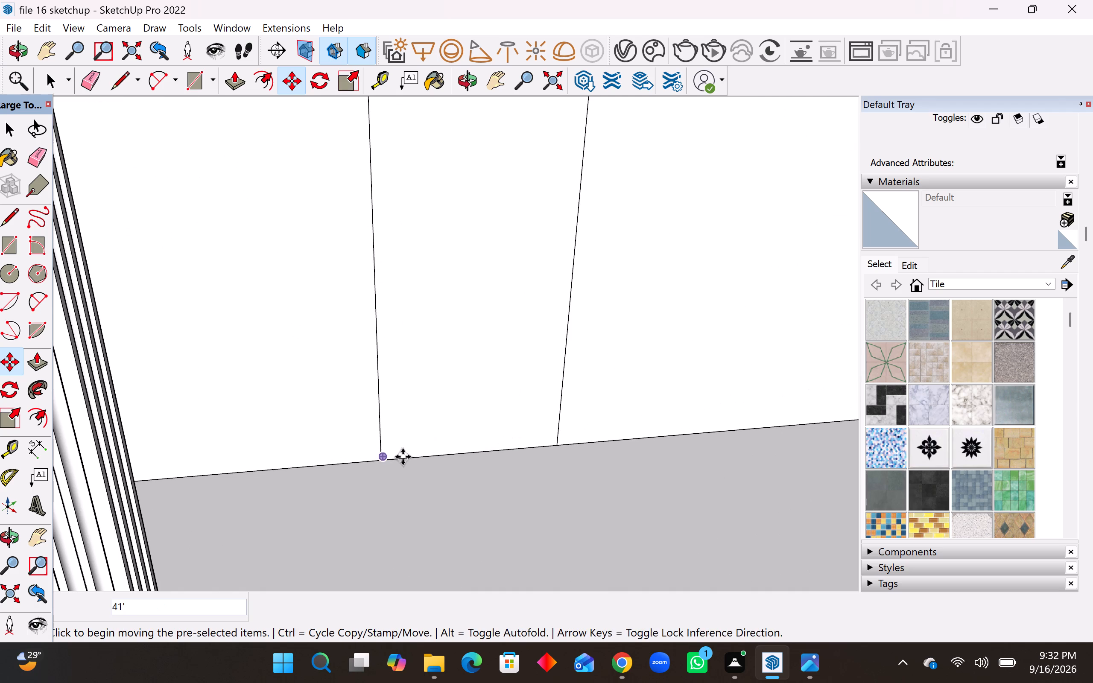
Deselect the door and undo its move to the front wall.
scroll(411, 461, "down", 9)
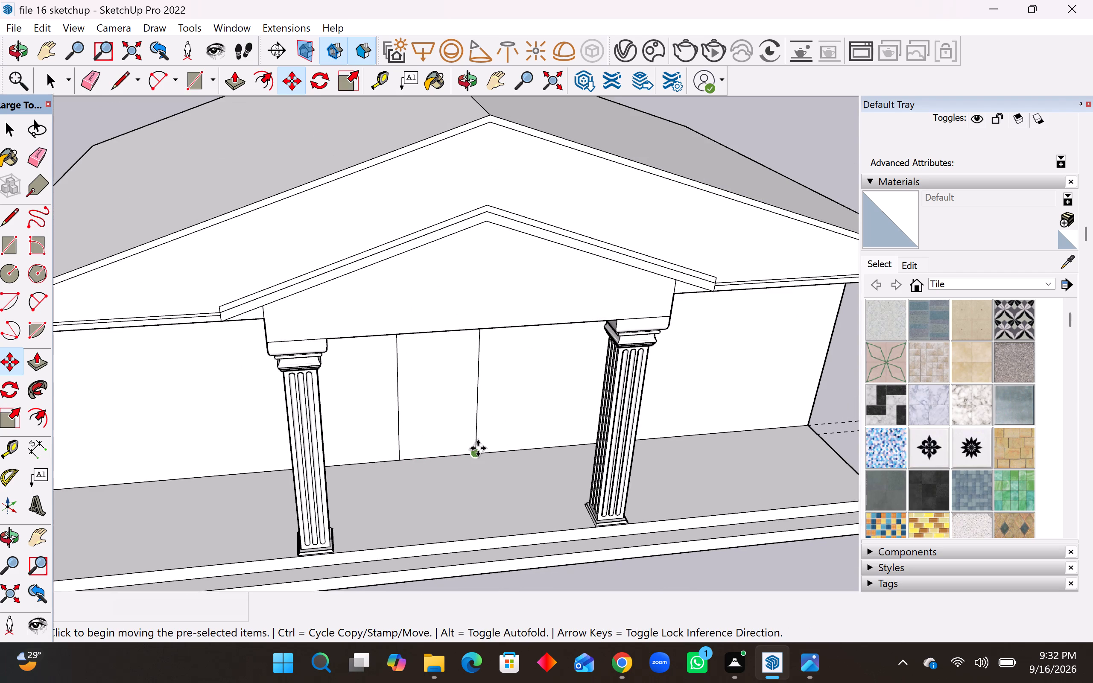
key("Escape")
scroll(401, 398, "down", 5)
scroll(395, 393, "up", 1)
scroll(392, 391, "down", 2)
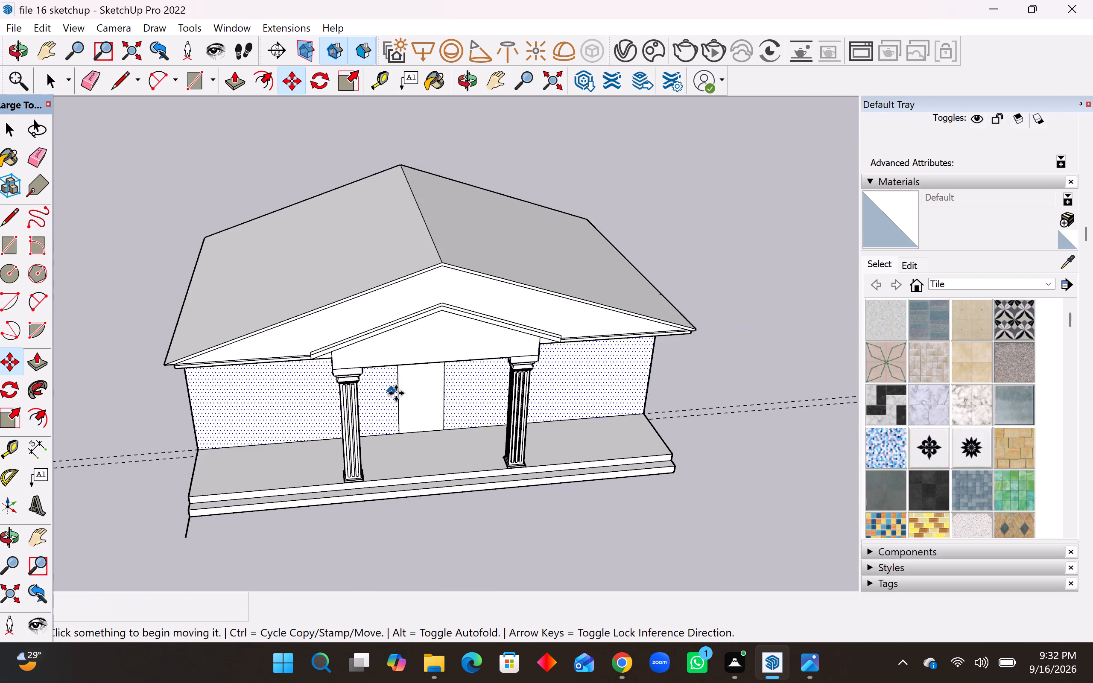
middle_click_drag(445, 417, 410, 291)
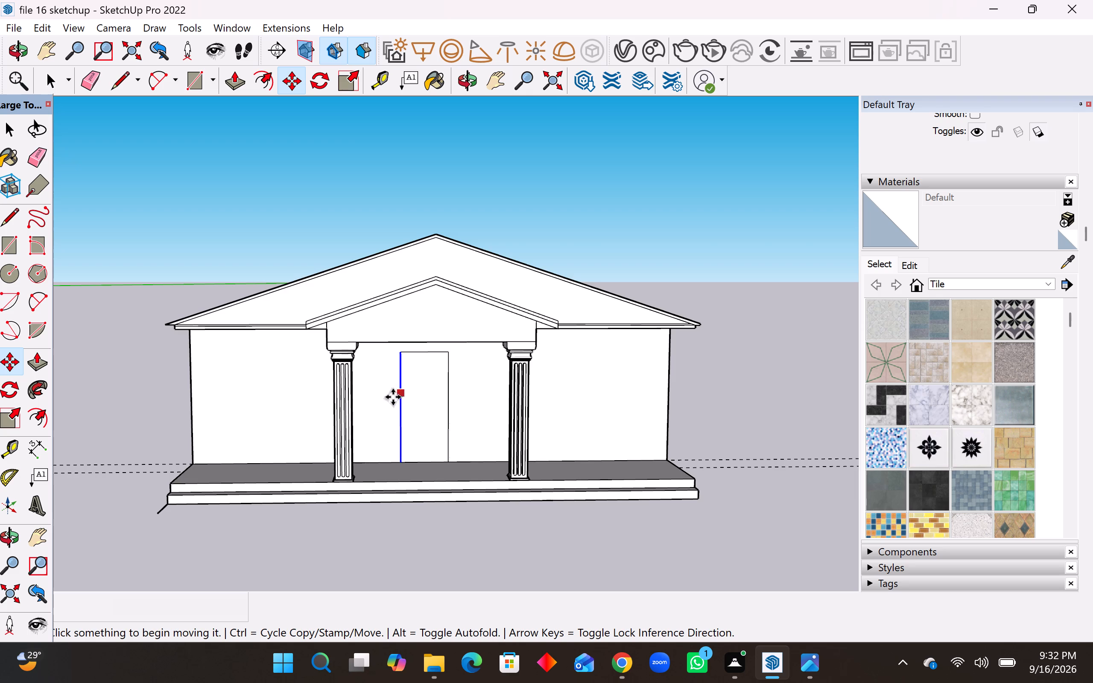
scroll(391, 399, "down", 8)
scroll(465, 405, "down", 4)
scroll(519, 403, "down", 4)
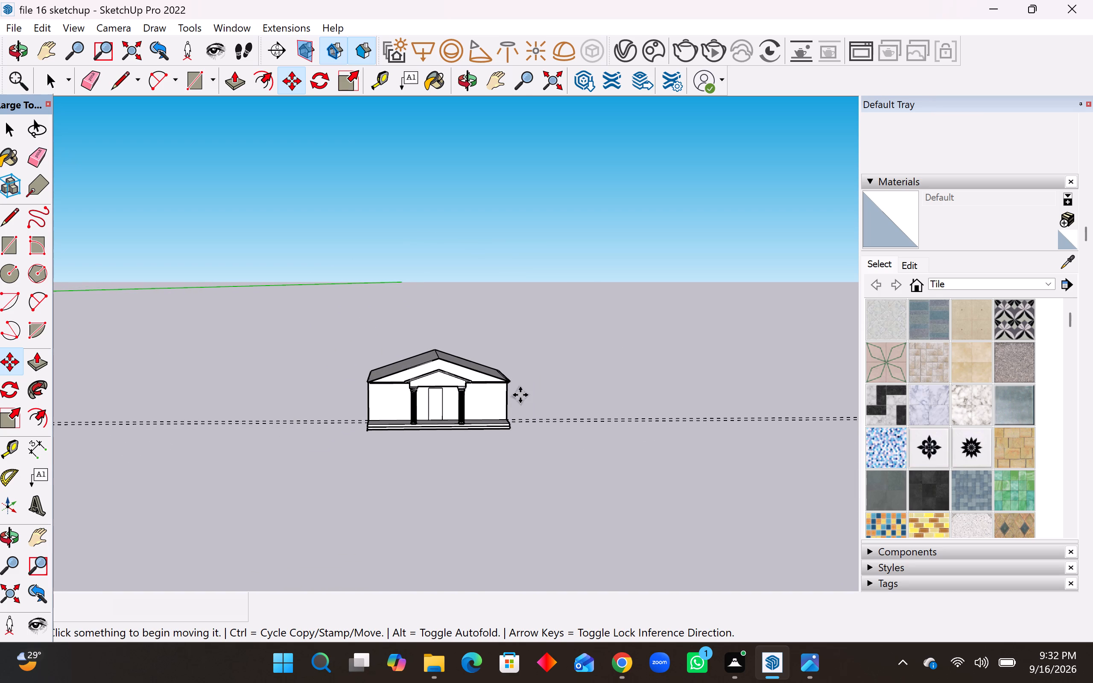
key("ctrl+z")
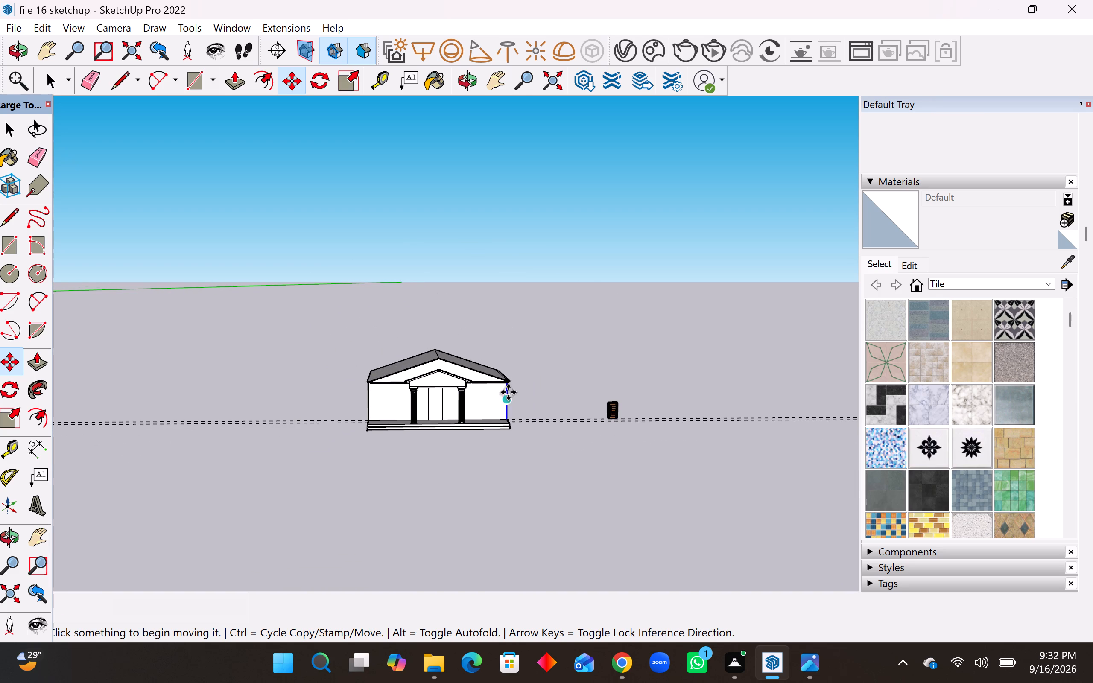
Erase the two dashed guide lines running along the front of the building.
middle_click_drag(588, 421, 628, 421)
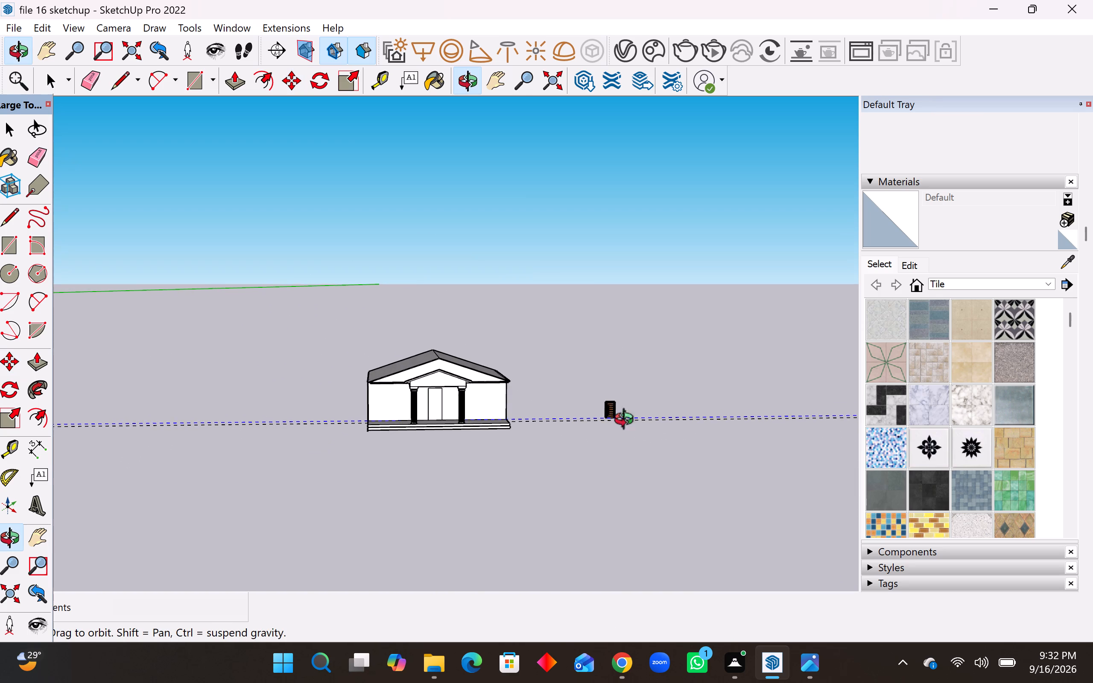
middle_click_drag(628, 421, 660, 422)
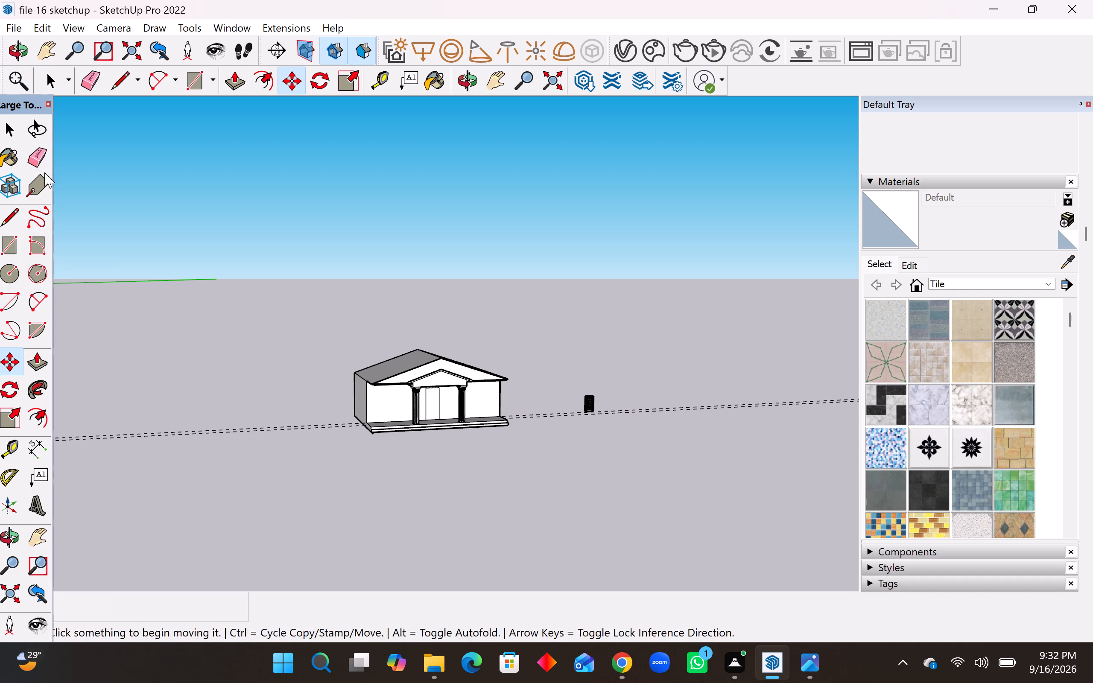
left_click(41, 162)
left_click_drag(230, 423, 228, 440)
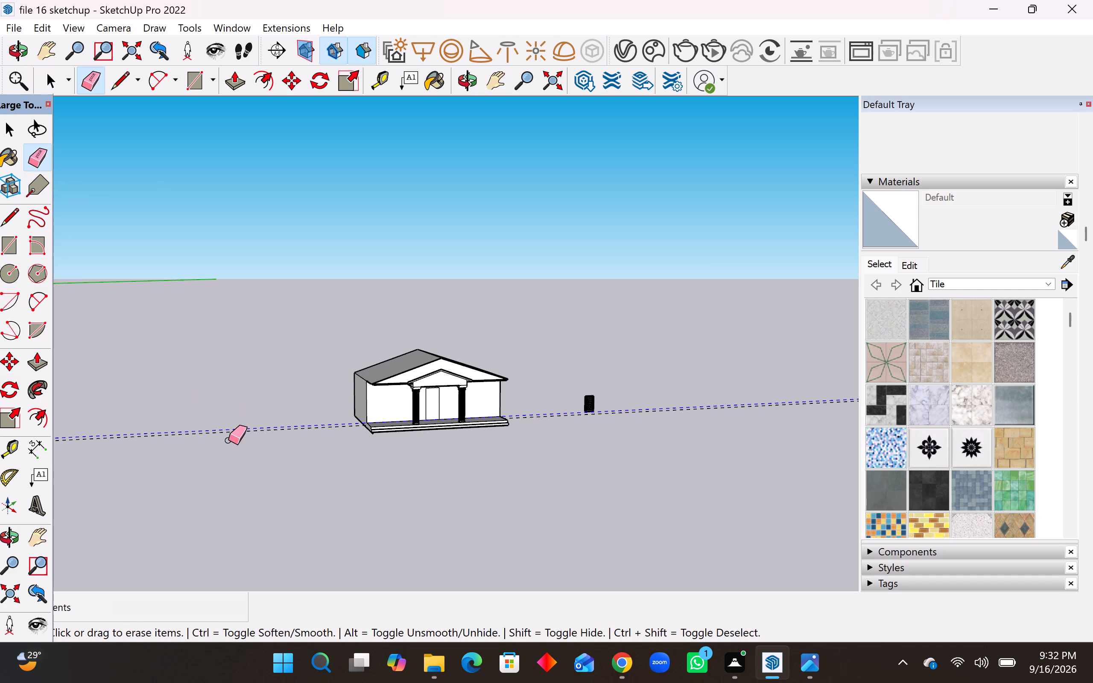
left_click_drag(228, 440, 228, 446)
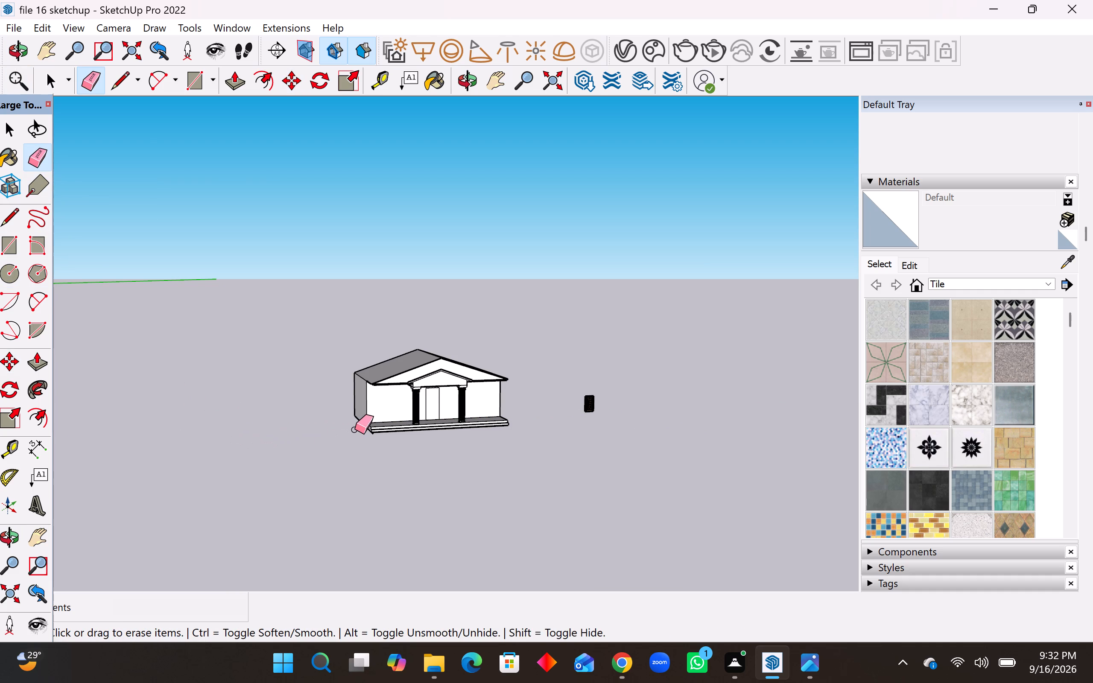
Move the wooden door about 41' 4 1/16" by its lower-left corner onto the outlined opening's bottom-left corner.
key("m")
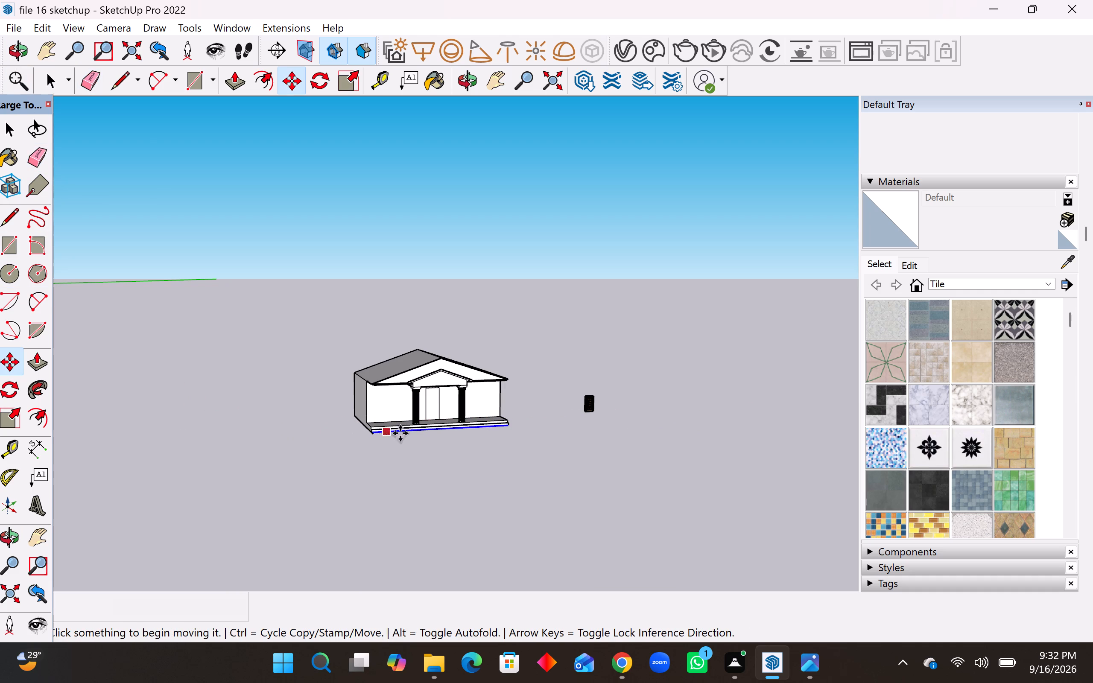
middle_click_drag(592, 414, 608, 432)
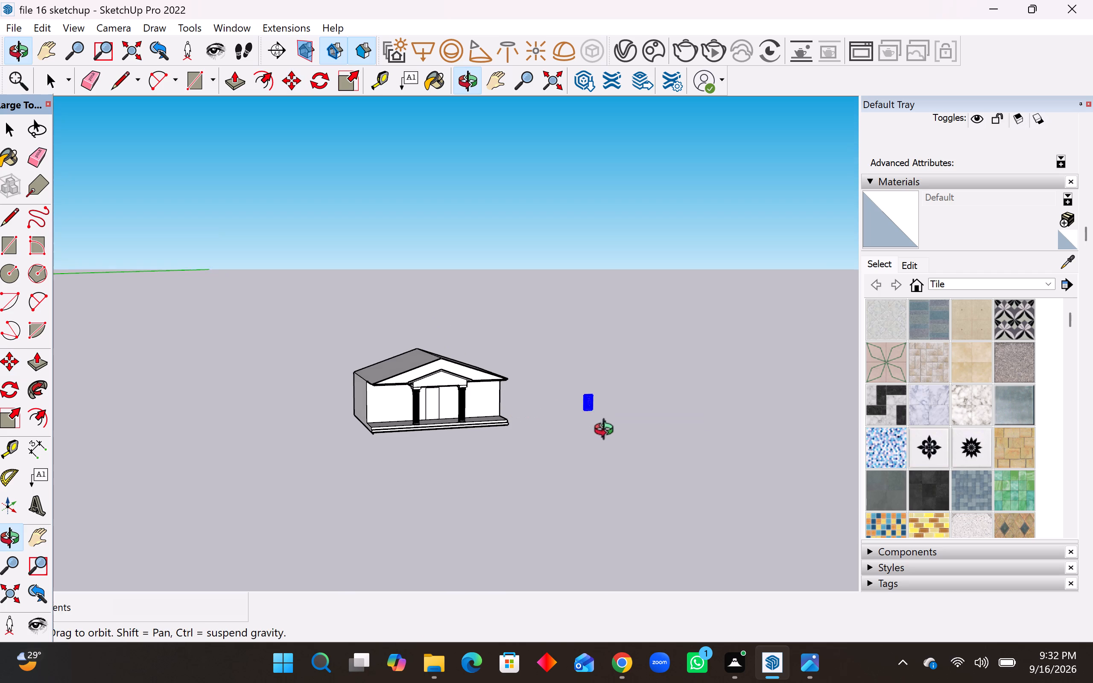
middle_click_drag(608, 432, 634, 445)
scroll(534, 377, "up", 8)
scroll(572, 400, "up", 20)
scroll(572, 400, "up", 4)
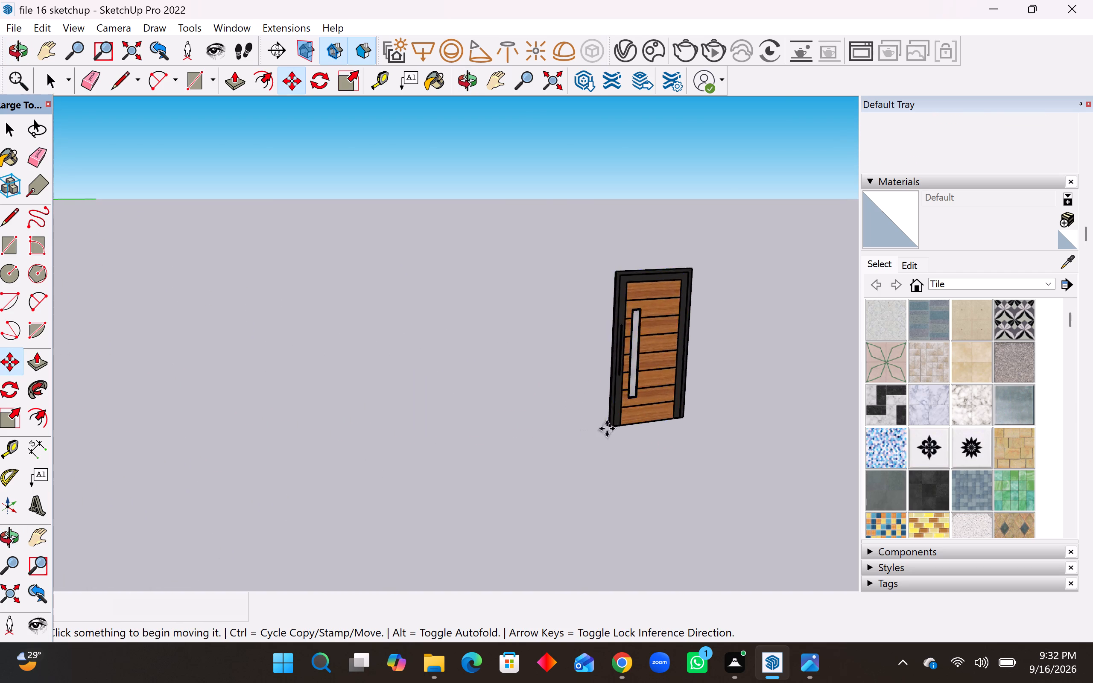
scroll(607, 429, "up", 20)
scroll(607, 429, "up", 5)
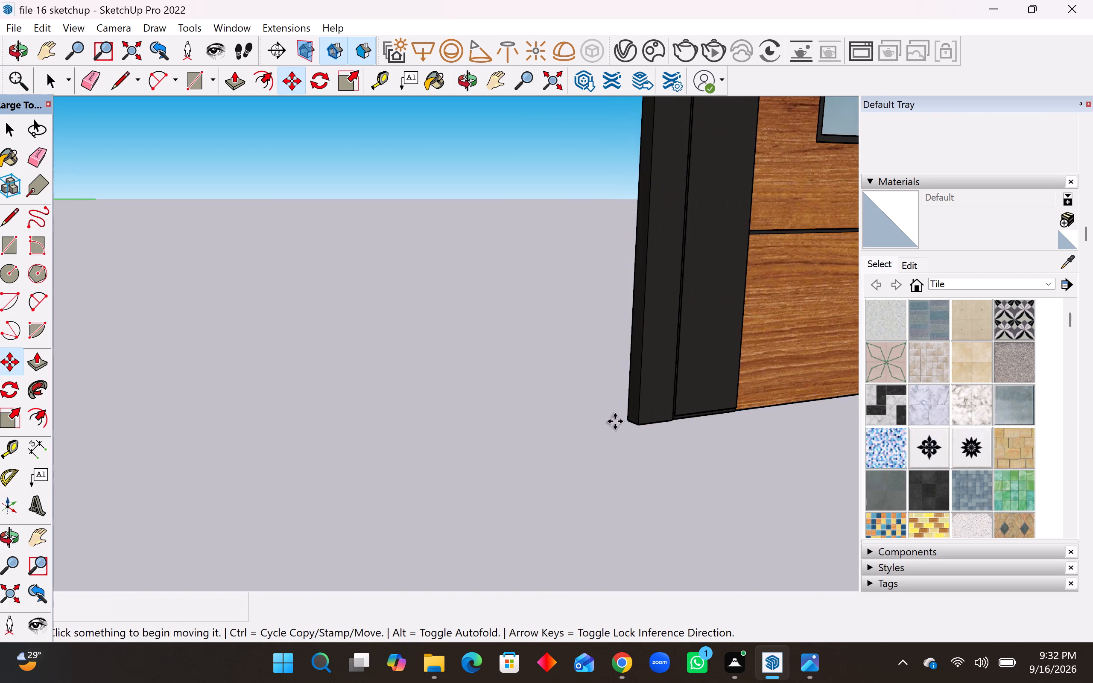
left_click(625, 421)
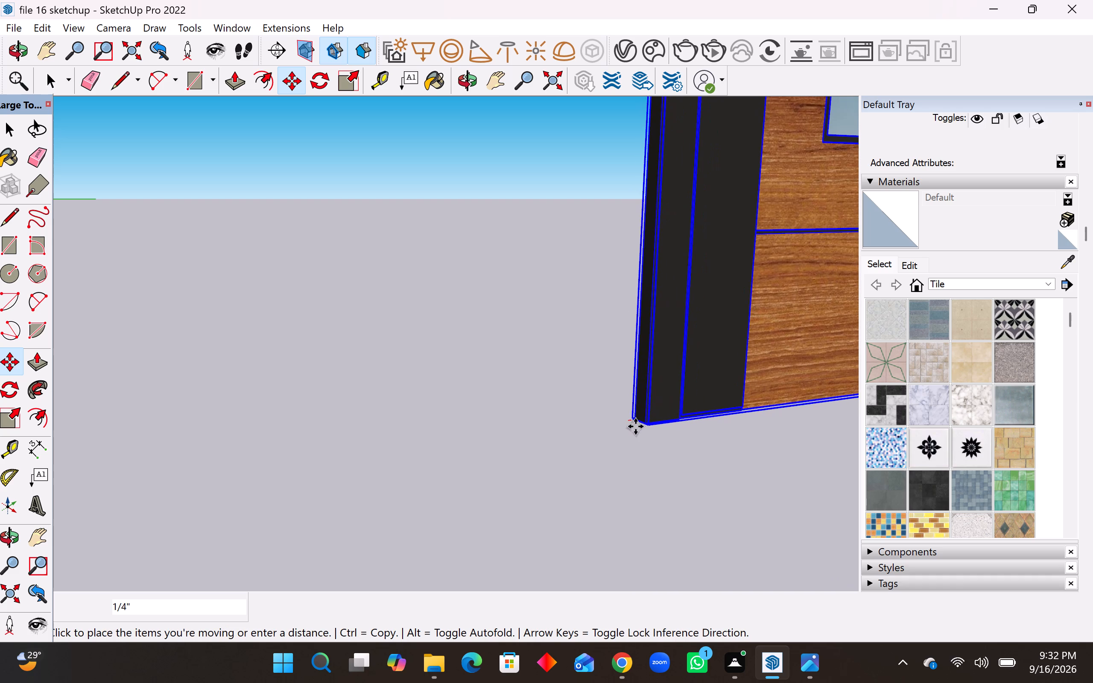
scroll(635, 426, "down", 18)
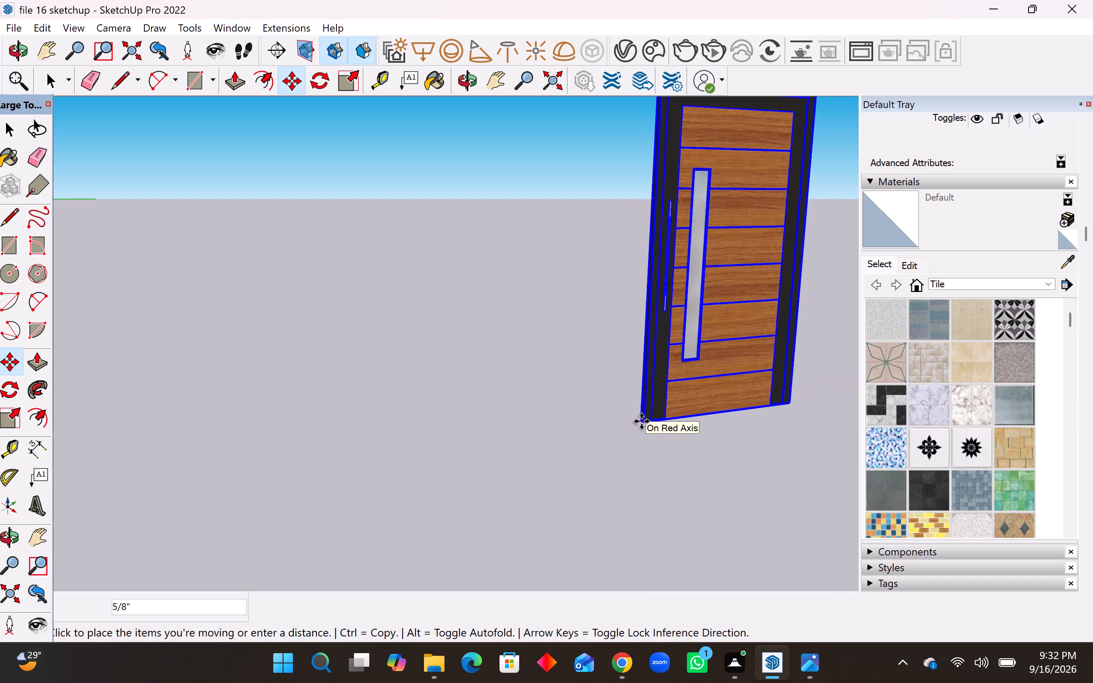
scroll(641, 421, "down", 18)
scroll(658, 414, "down", 4)
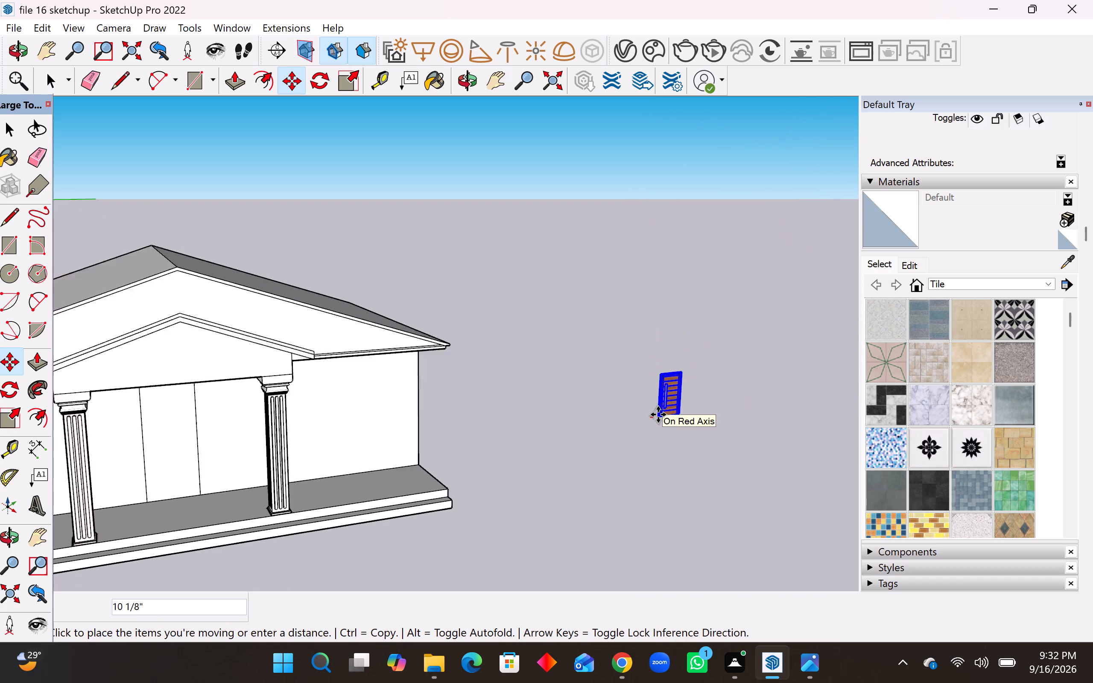
scroll(660, 414, "down", 5)
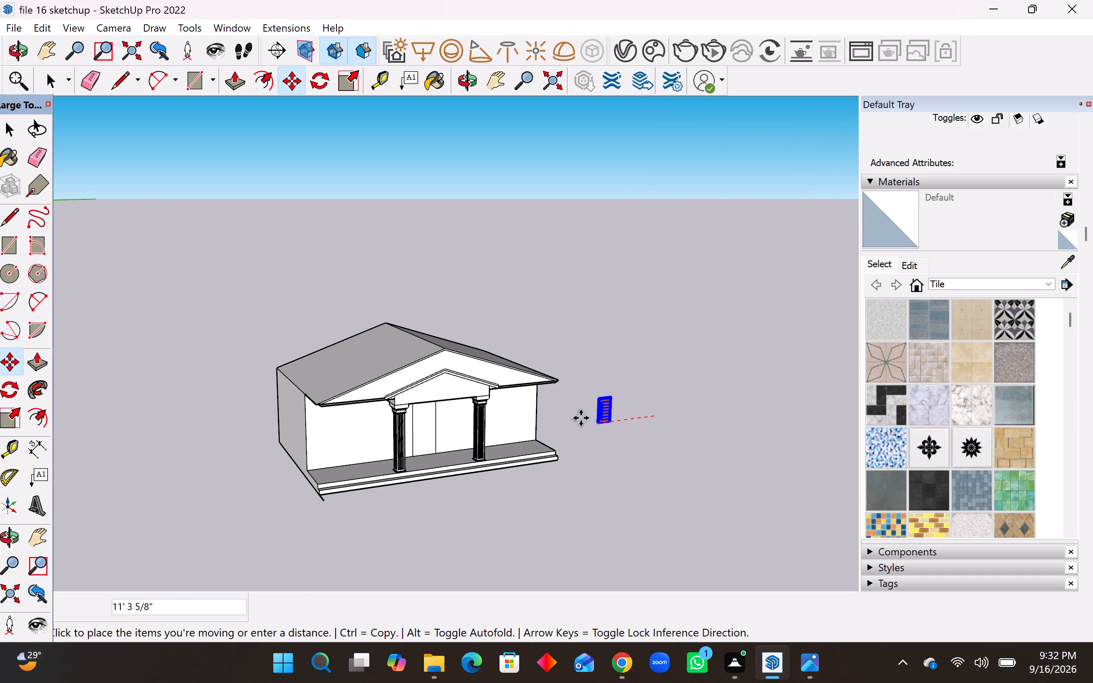
scroll(426, 447, "up", 12)
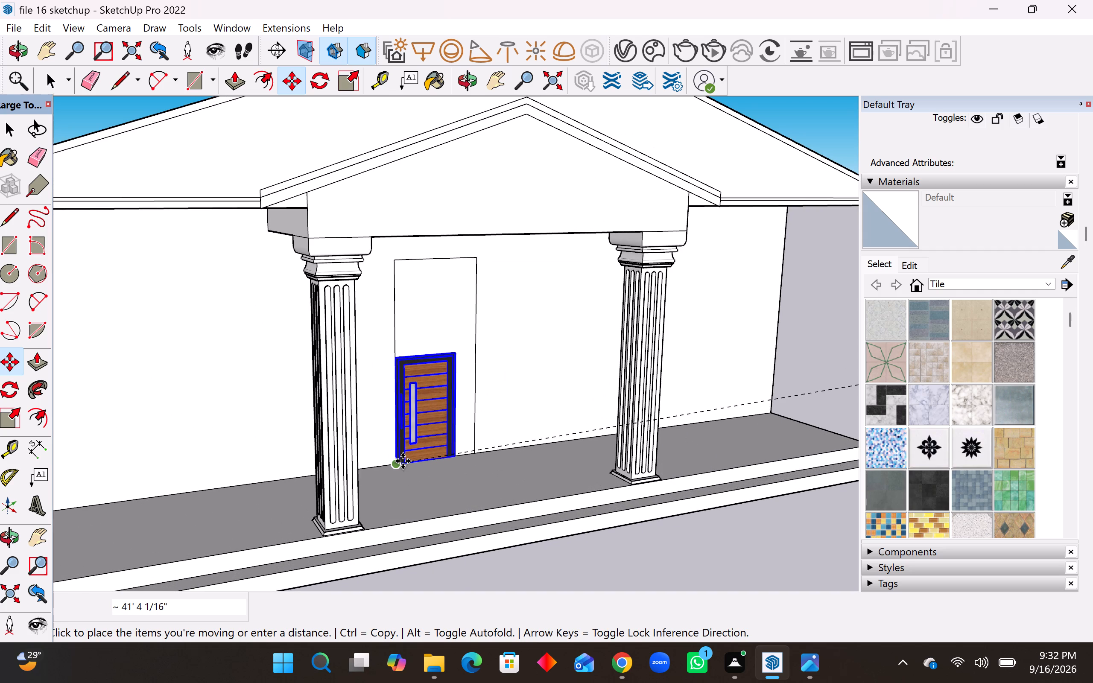
scroll(403, 461, "up", 7)
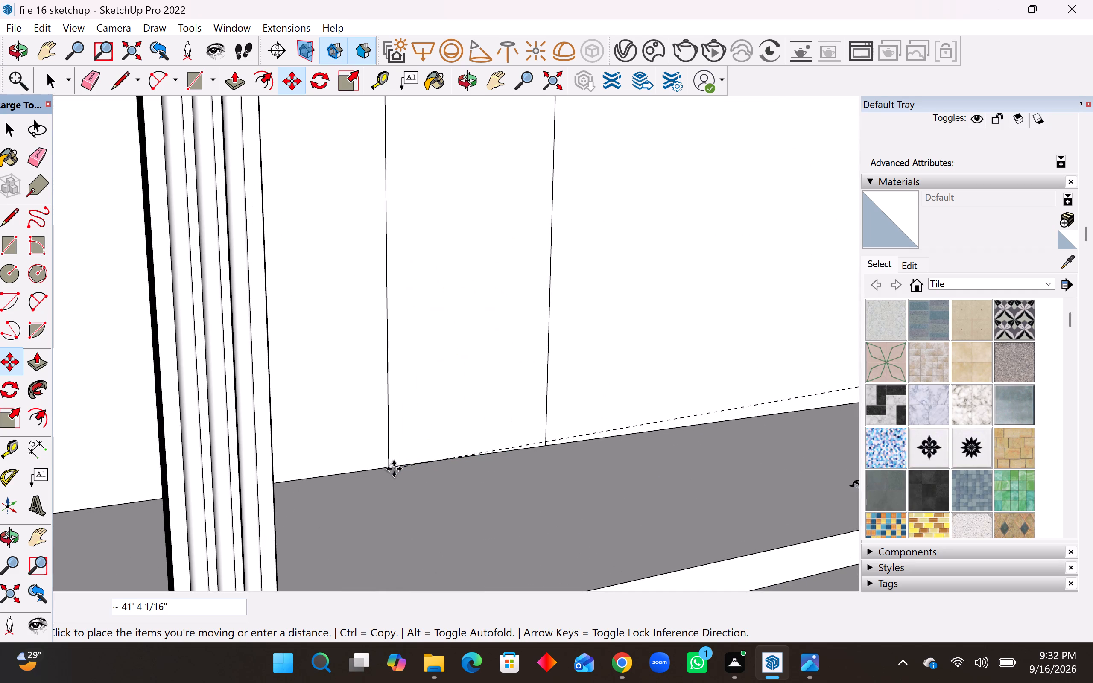
scroll(397, 470, "down", 4)
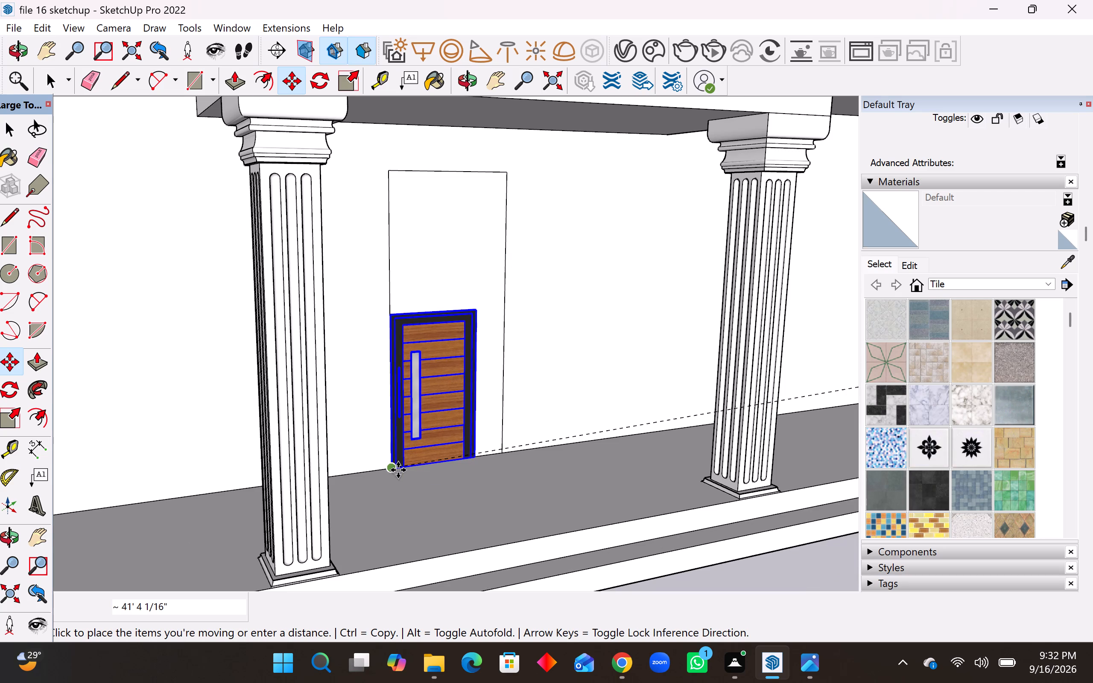
left_click(398, 470)
Scale the wooden door's width by about 1.36 so its free side reaches the outlined opening's far vertical edge.
middle_click_drag(487, 474, 372, 472)
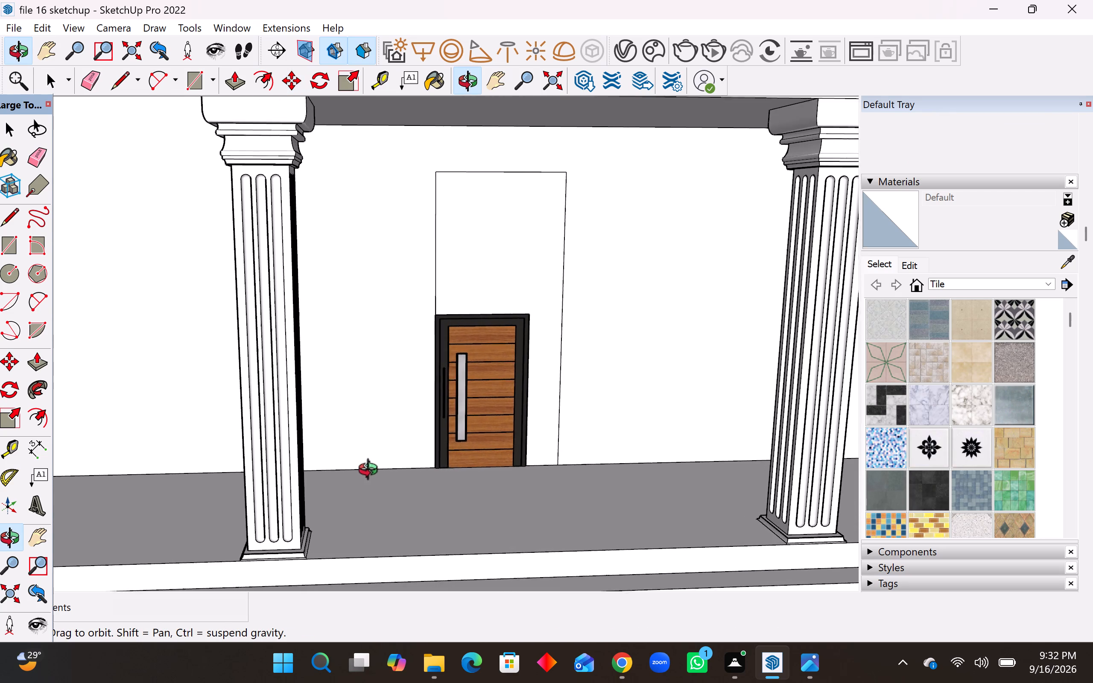
middle_click_drag(372, 472, 371, 475)
left_click(18, 423)
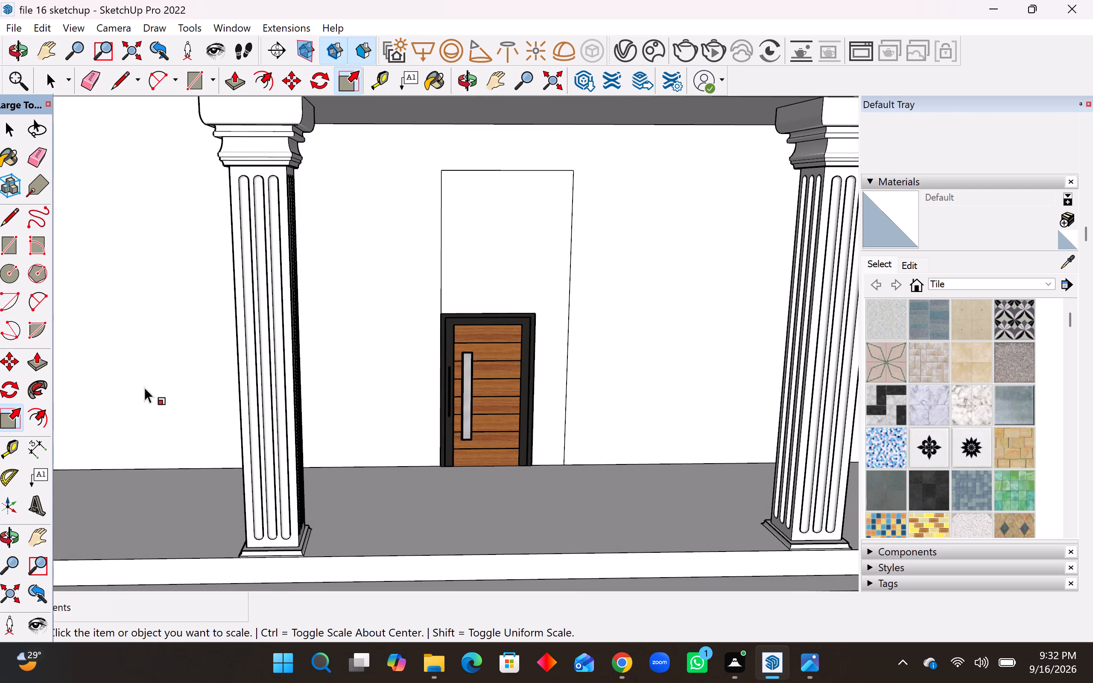
middle_click_drag(514, 329, 503, 463)
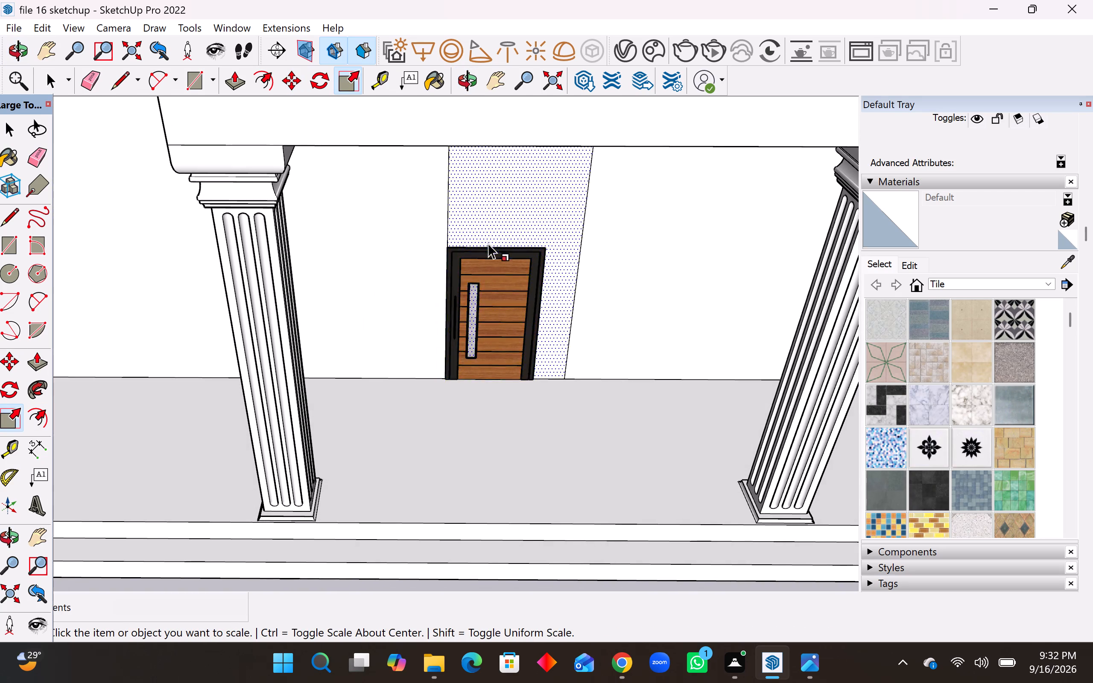
left_click(513, 308)
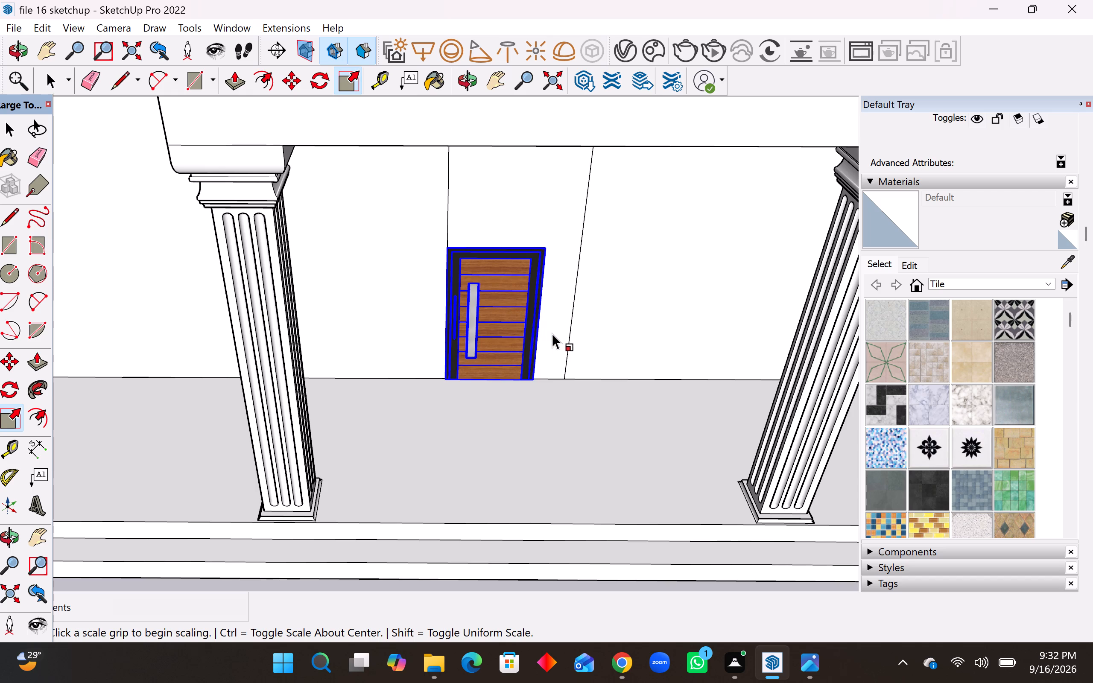
middle_click_drag(551, 330, 409, 309)
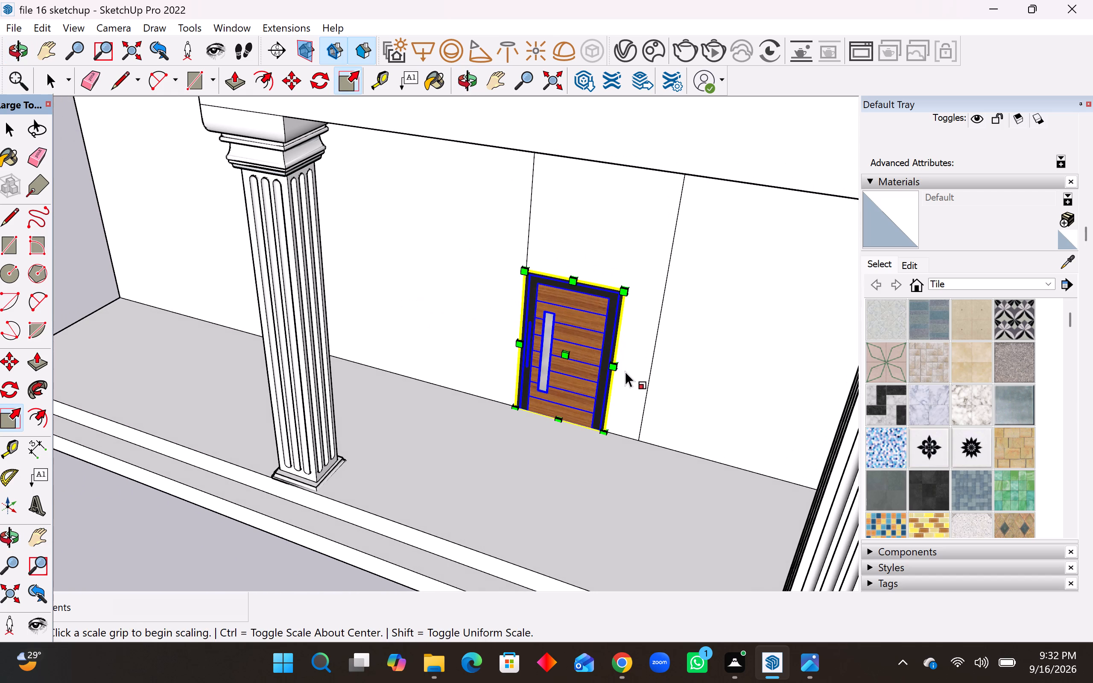
middle_click_drag(618, 369, 509, 358)
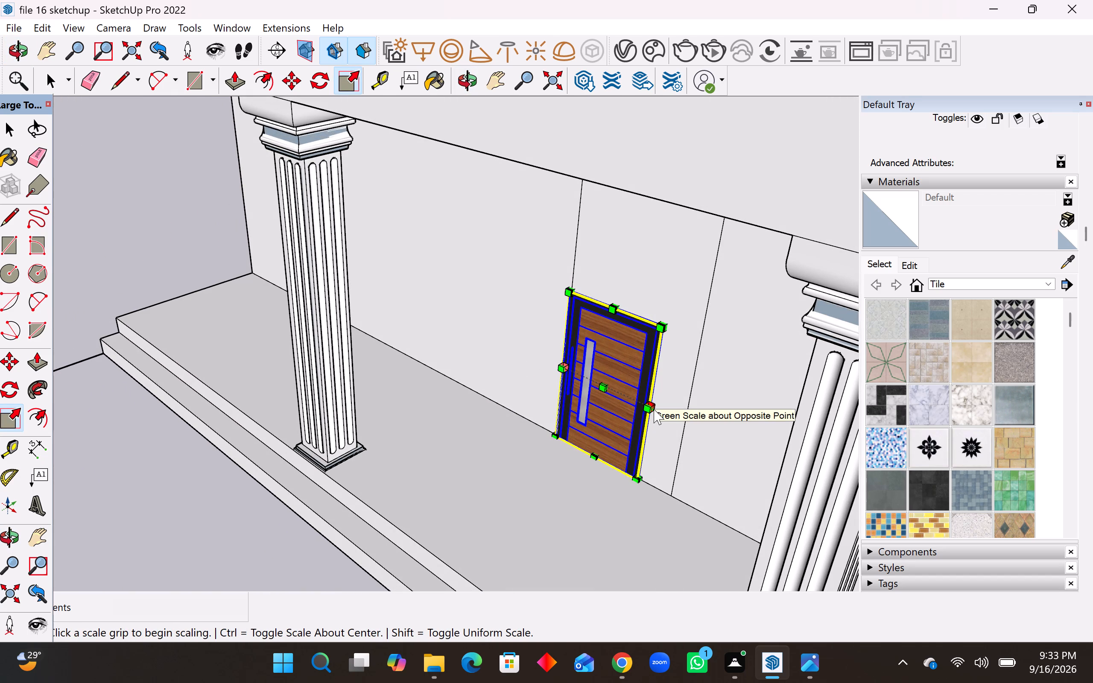
left_click(654, 409)
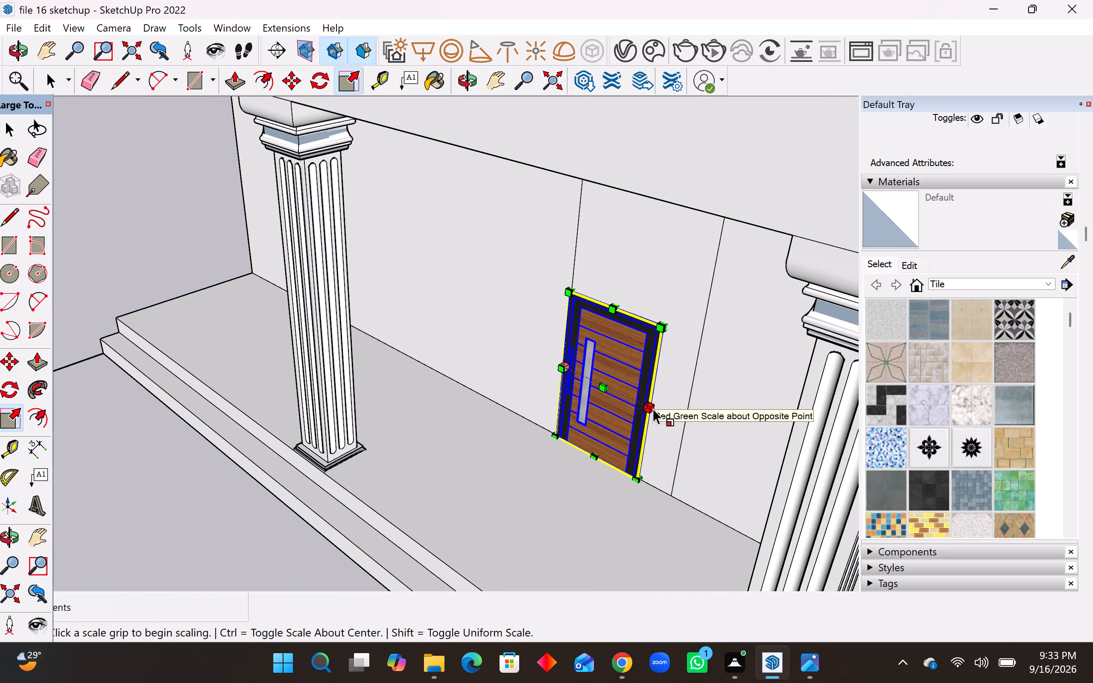
scroll(654, 408, "up", 9)
left_click(646, 409)
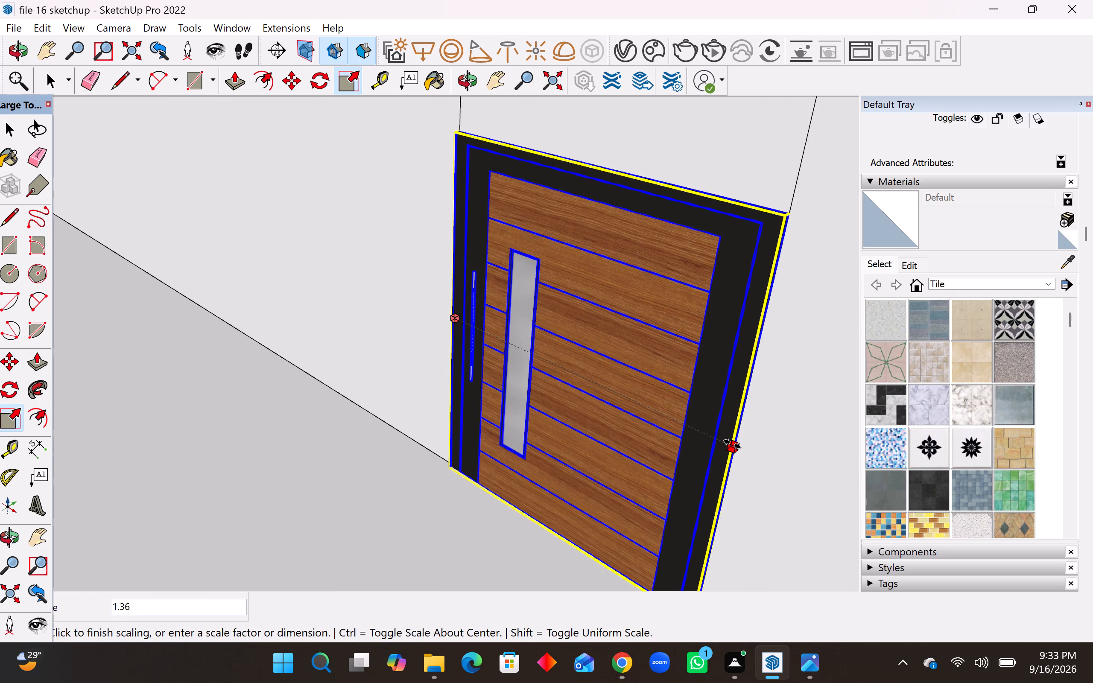
left_click(733, 444)
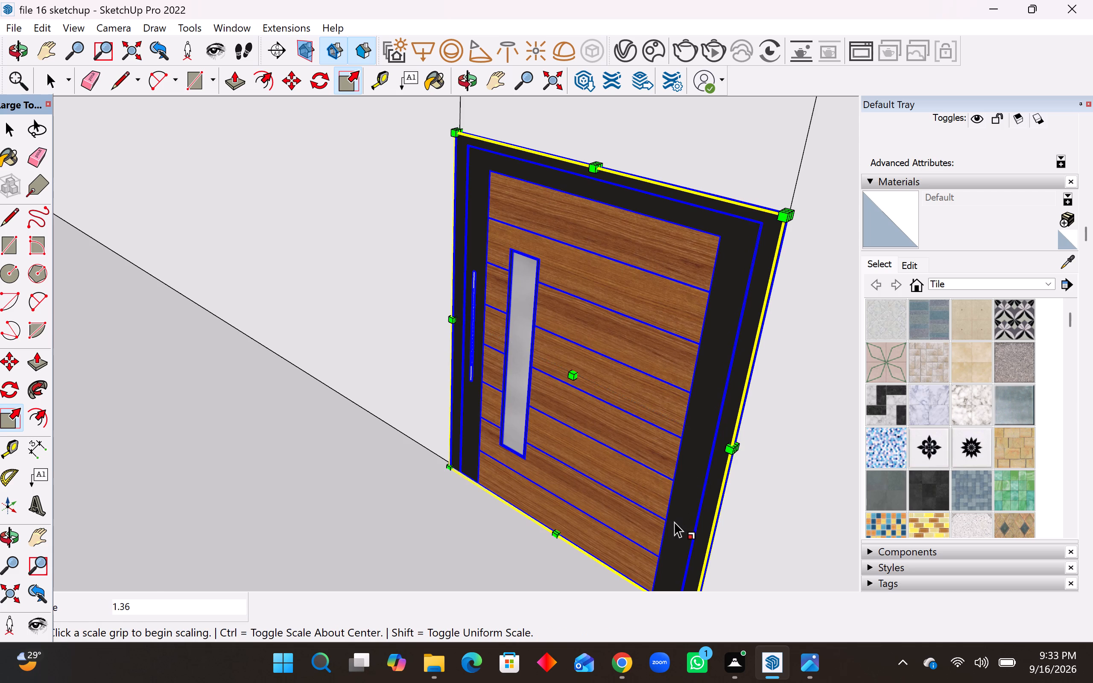
Scale the wooden door's height by about 1.87 up to the outlined opening's top edge, and deselect it.
scroll(674, 522, "down", 11)
scroll(664, 394, "up", 1)
middle_click_drag(664, 394, 678, 334)
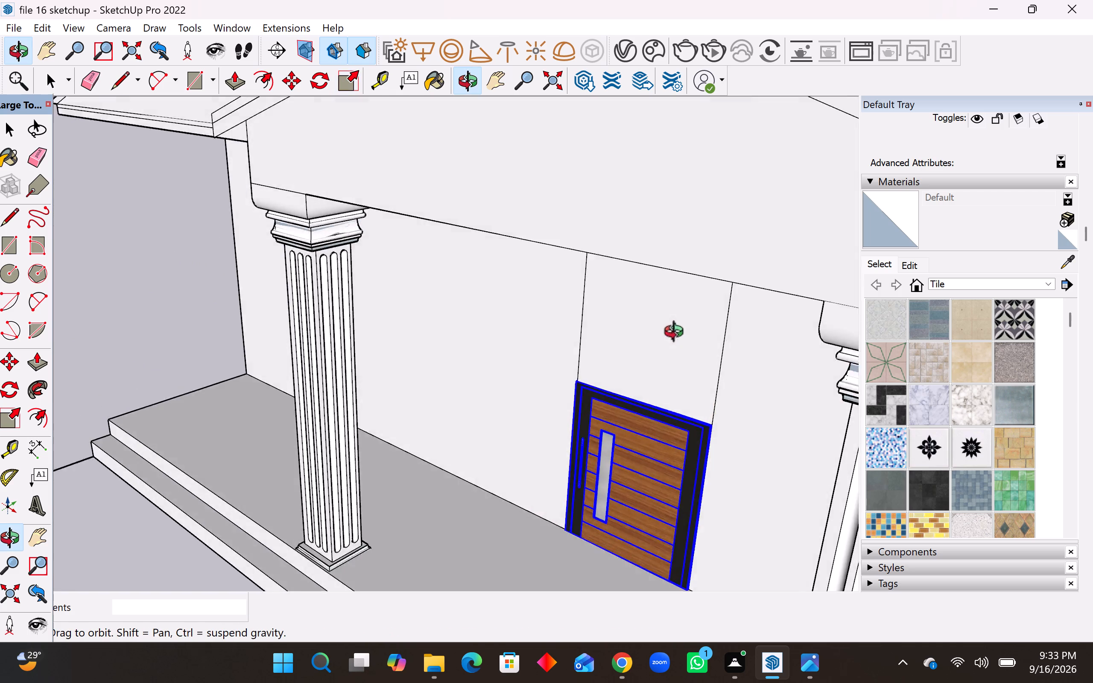
middle_click_drag(678, 334, 690, 237)
middle_click_drag(660, 429, 614, 502)
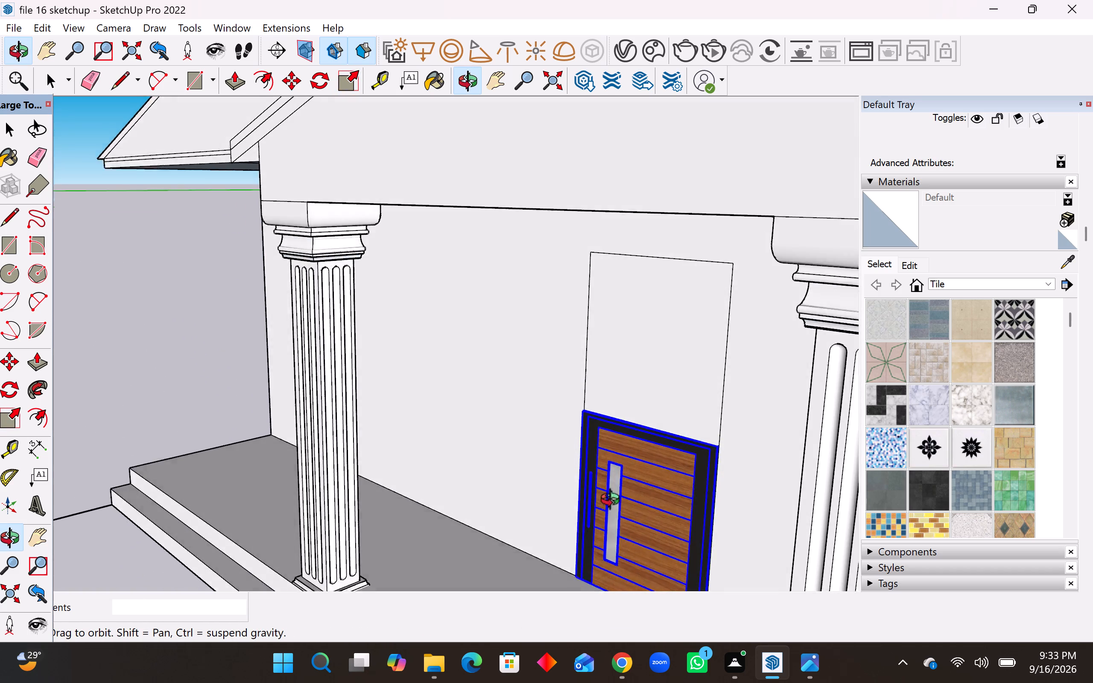
middle_click_drag(614, 502, 591, 576)
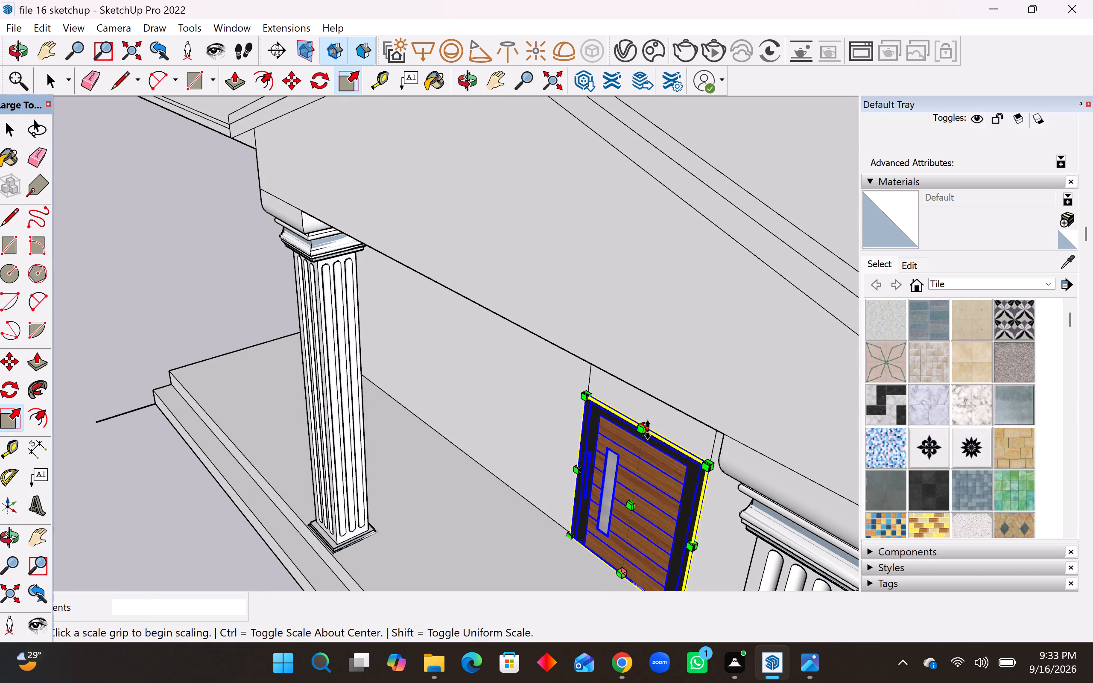
left_click(647, 430)
middle_click_drag(652, 397, 682, 365)
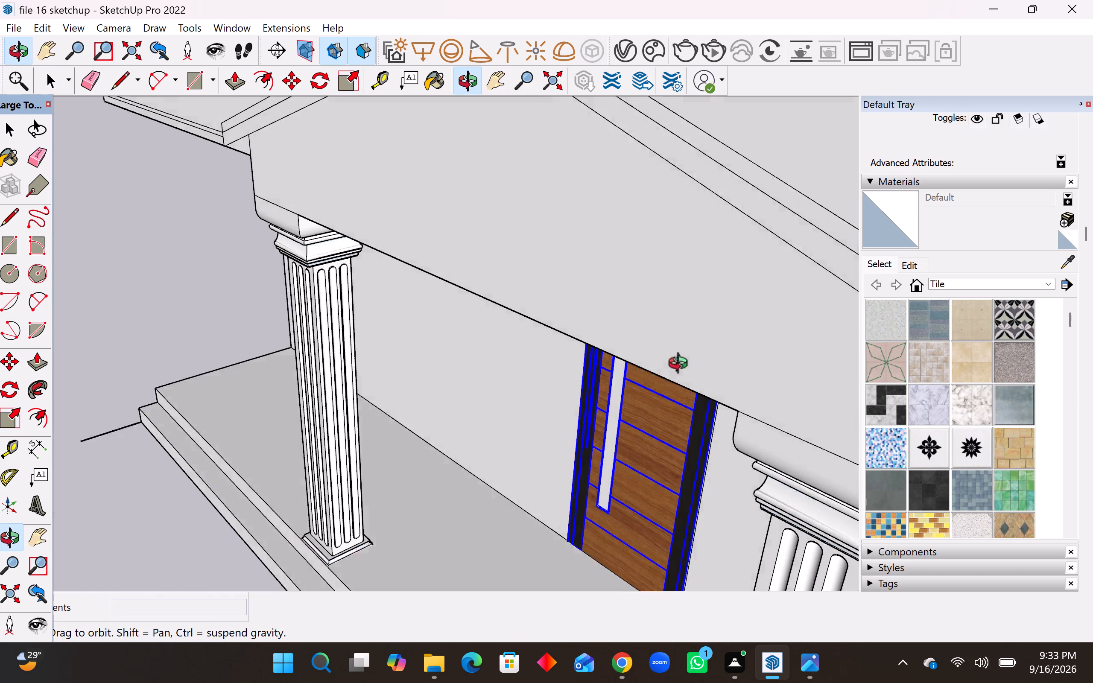
middle_click_drag(682, 365, 728, 267)
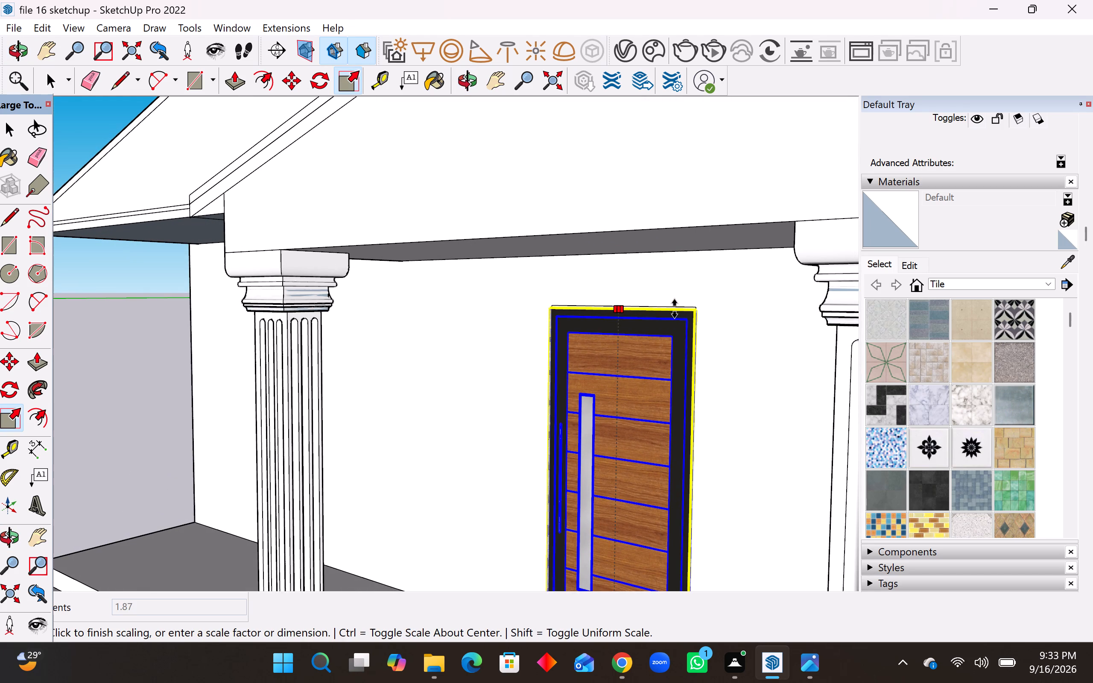
left_click(675, 309)
key("Escape")
Draw a circle of about 5 3/16" radius near the middle of the porch ceiling, above the door.
scroll(541, 348, "down", 5)
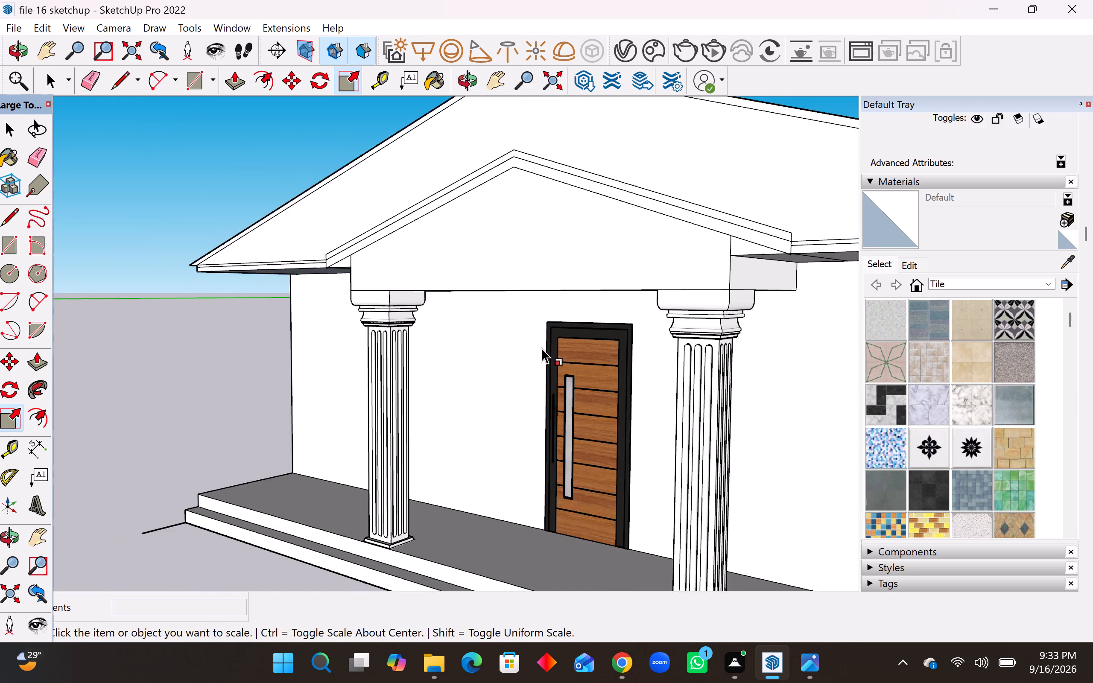
scroll(541, 348, "down", 4)
middle_click_drag(558, 390, 778, 421)
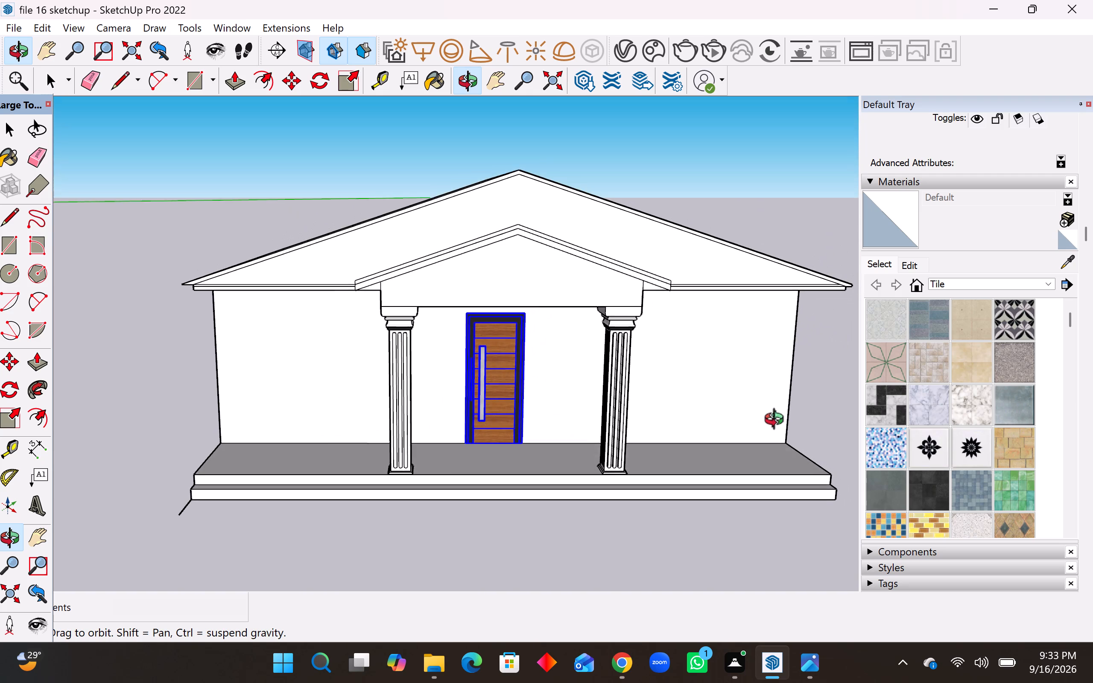
middle_click_drag(778, 421, 778, 420)
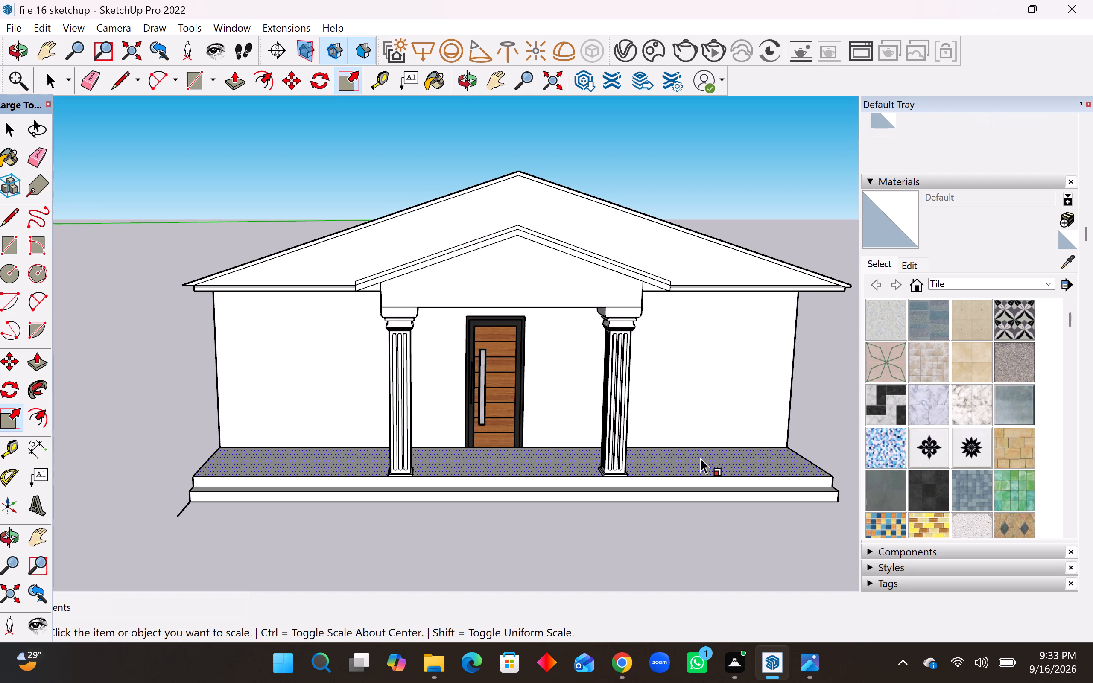
middle_click_drag(700, 458, 706, 370)
scroll(439, 260, "up", 4)
middle_click_drag(553, 339, 553, 326)
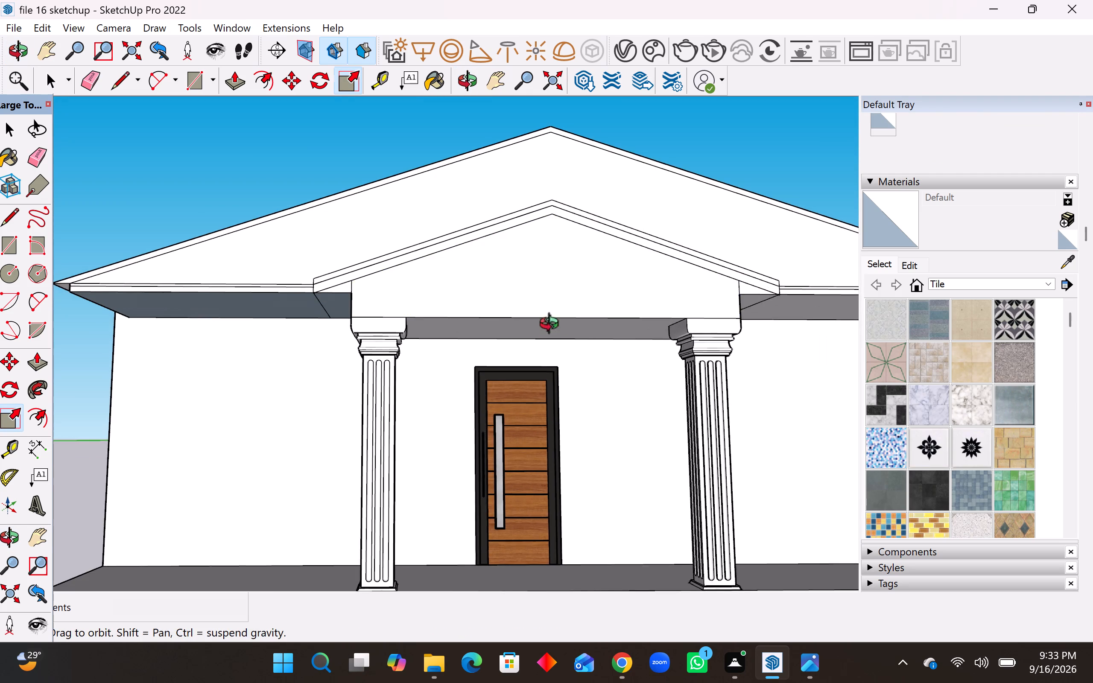
middle_click_drag(553, 326, 549, 296)
scroll(542, 294, "up", 1)
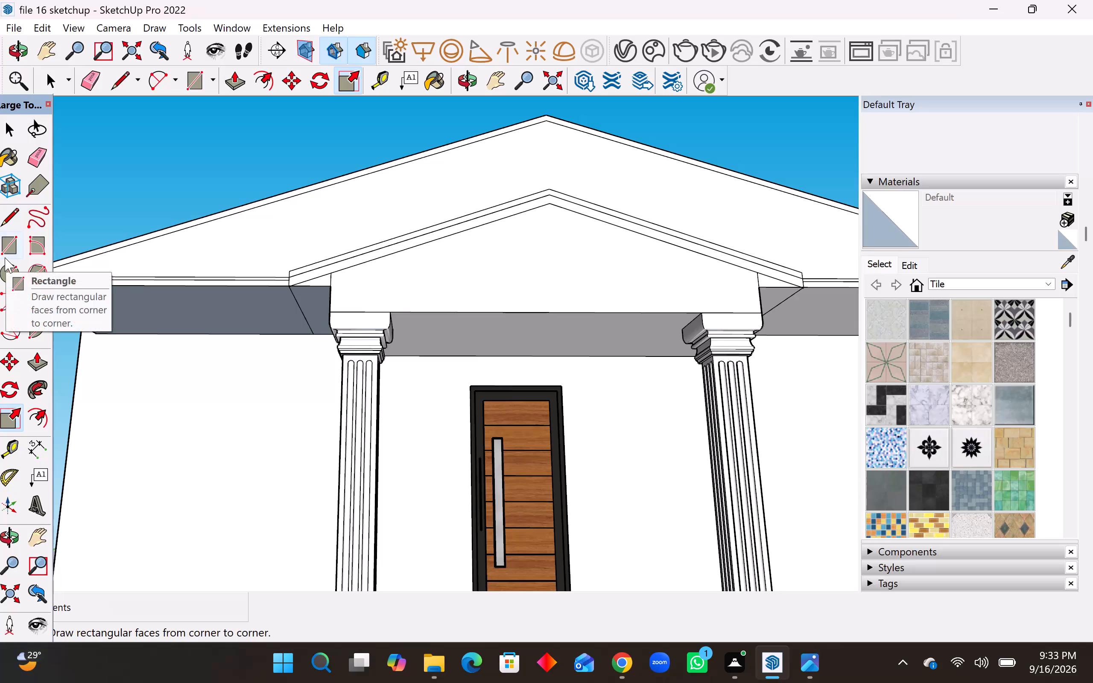
left_click(5, 271)
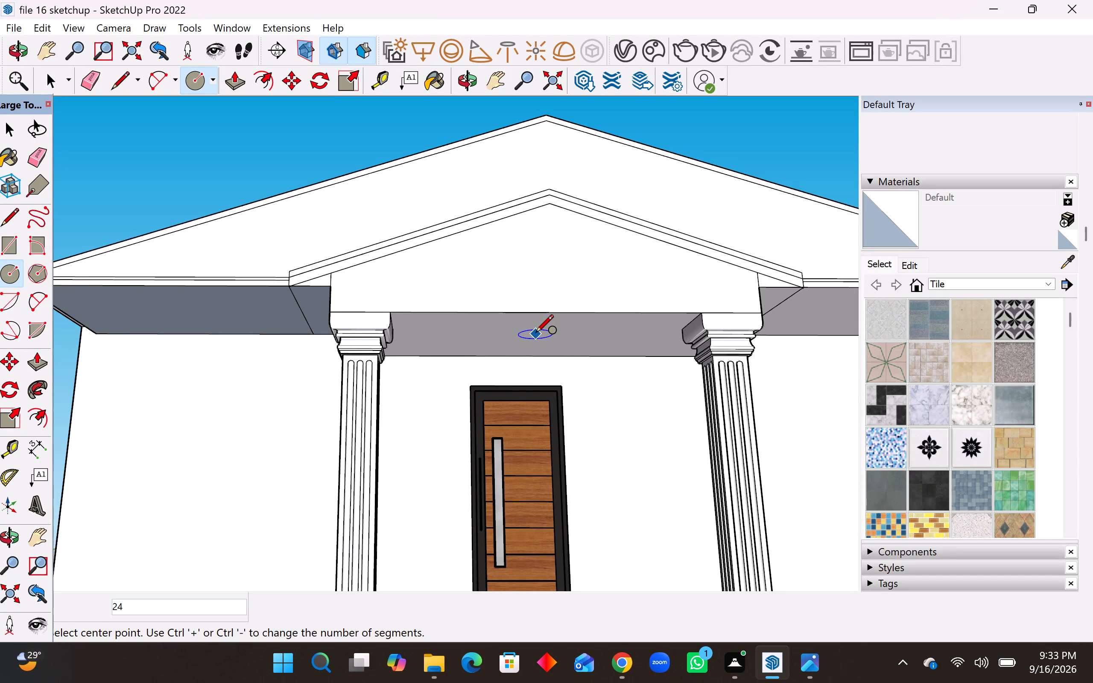
middle_click_drag(535, 334, 532, 279)
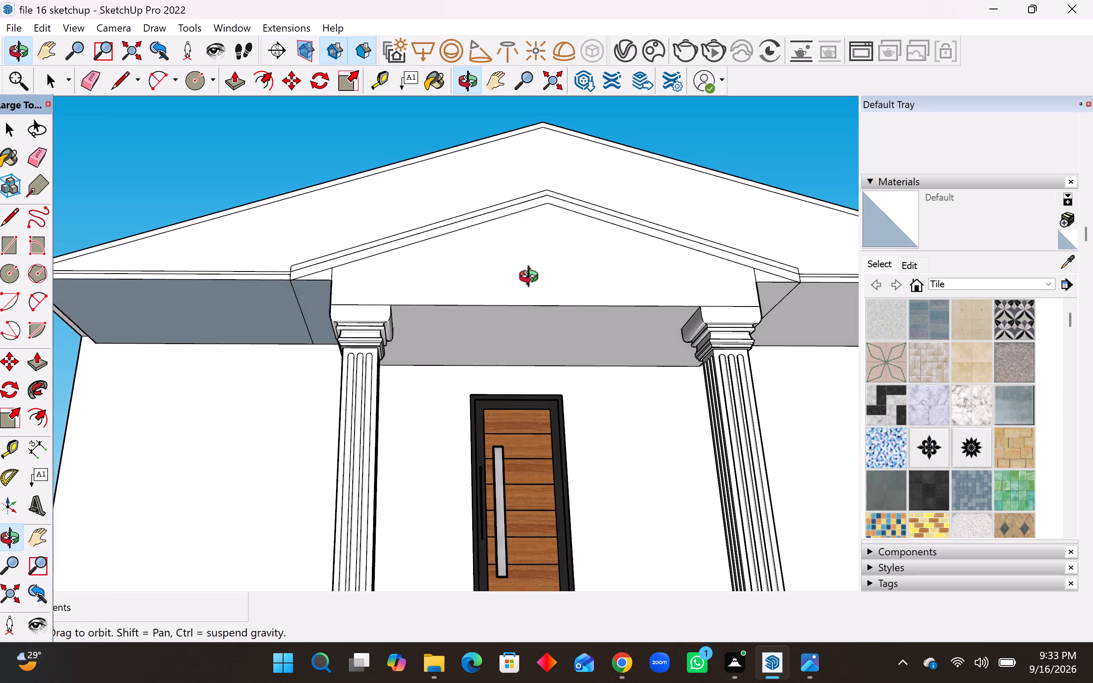
middle_click_drag(532, 279, 514, 154)
scroll(514, 150, "up", 1)
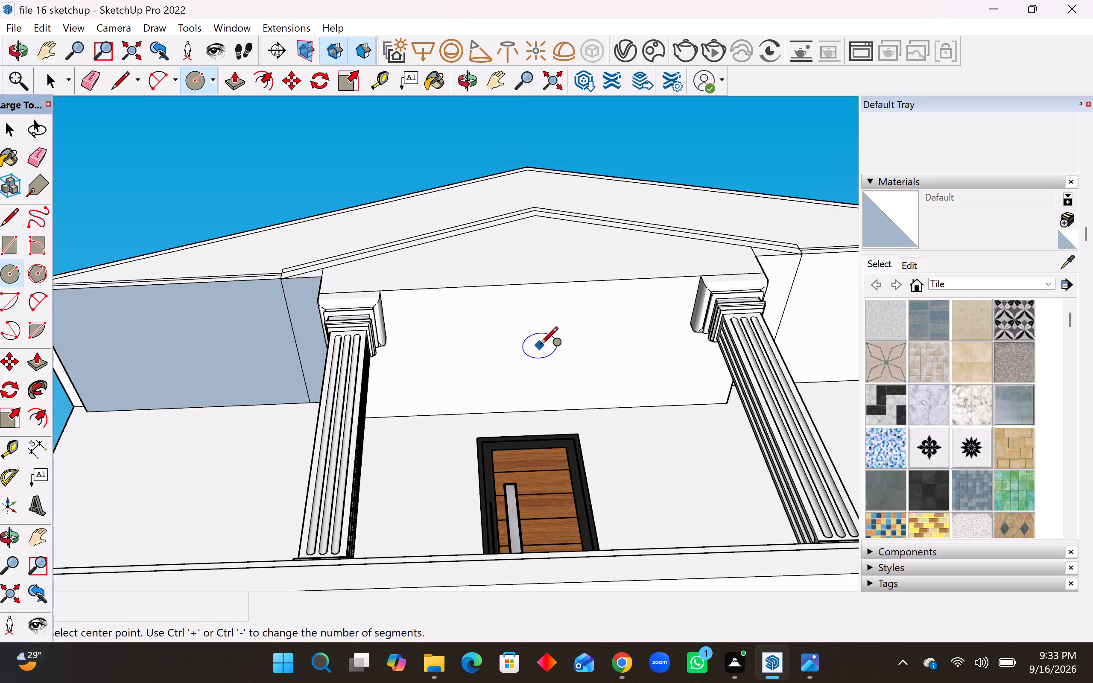
left_click(540, 346)
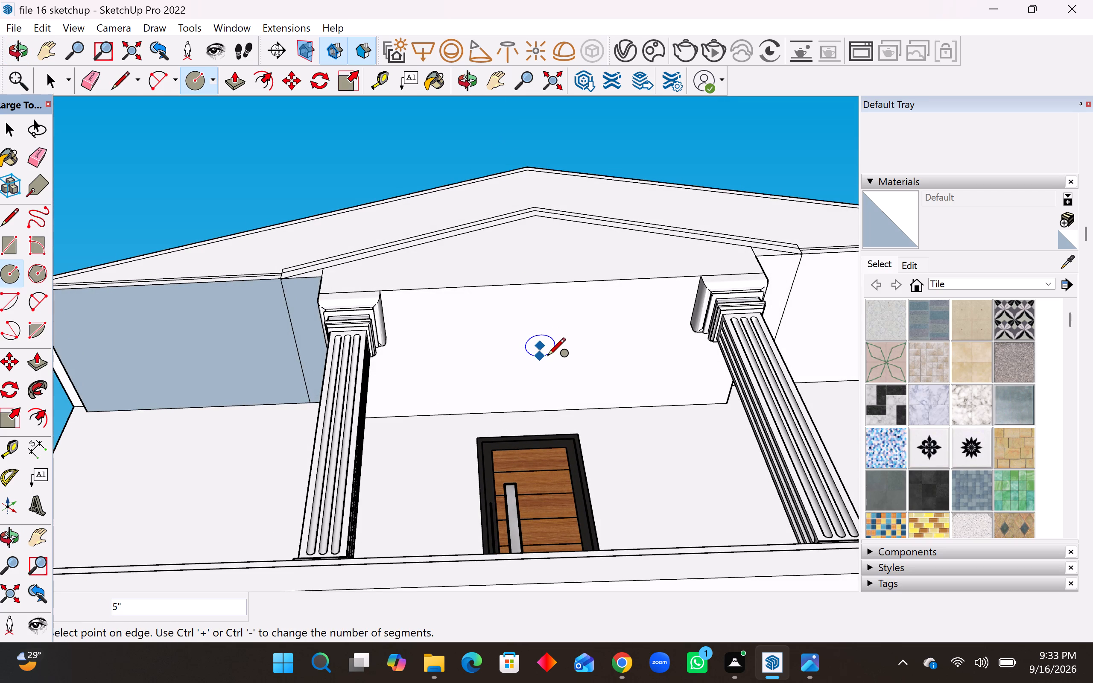
left_click(547, 357)
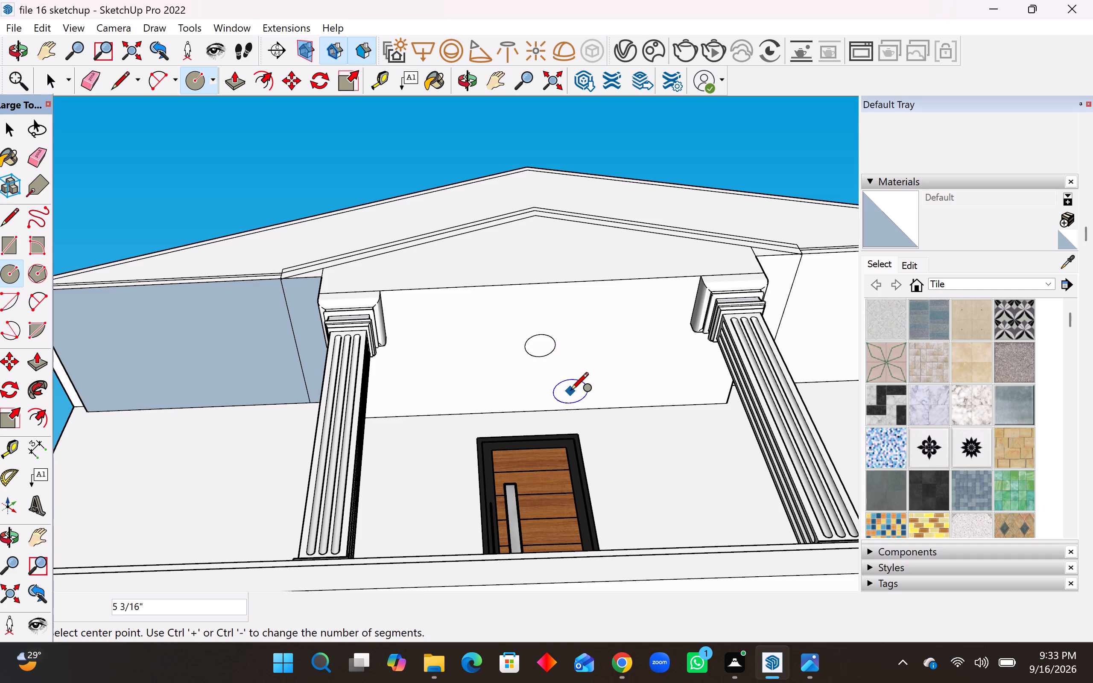
key("space")
Draw a line about 2' 2" long on the green axis, outward from the lowest step's right-hand bottom corner.
scroll(517, 357, "down", 5)
middle_click_drag(519, 339, 497, 479)
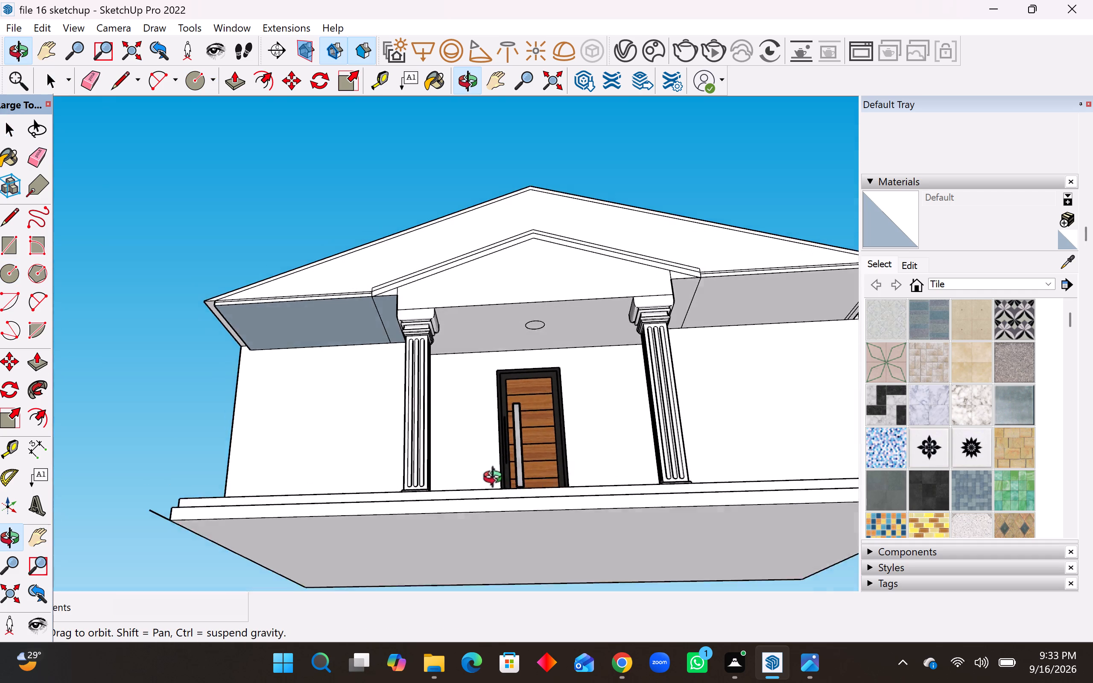
middle_click_drag(497, 479, 514, 539)
middle_click_drag(511, 511, 518, 562)
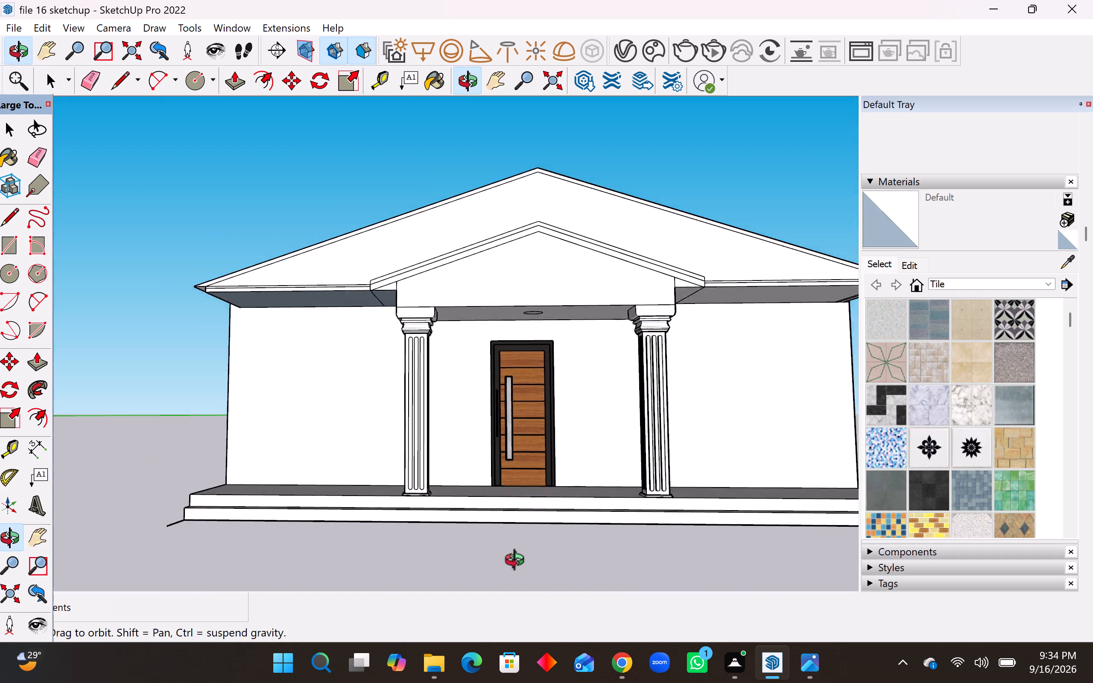
middle_click_drag(518, 562, 533, 612)
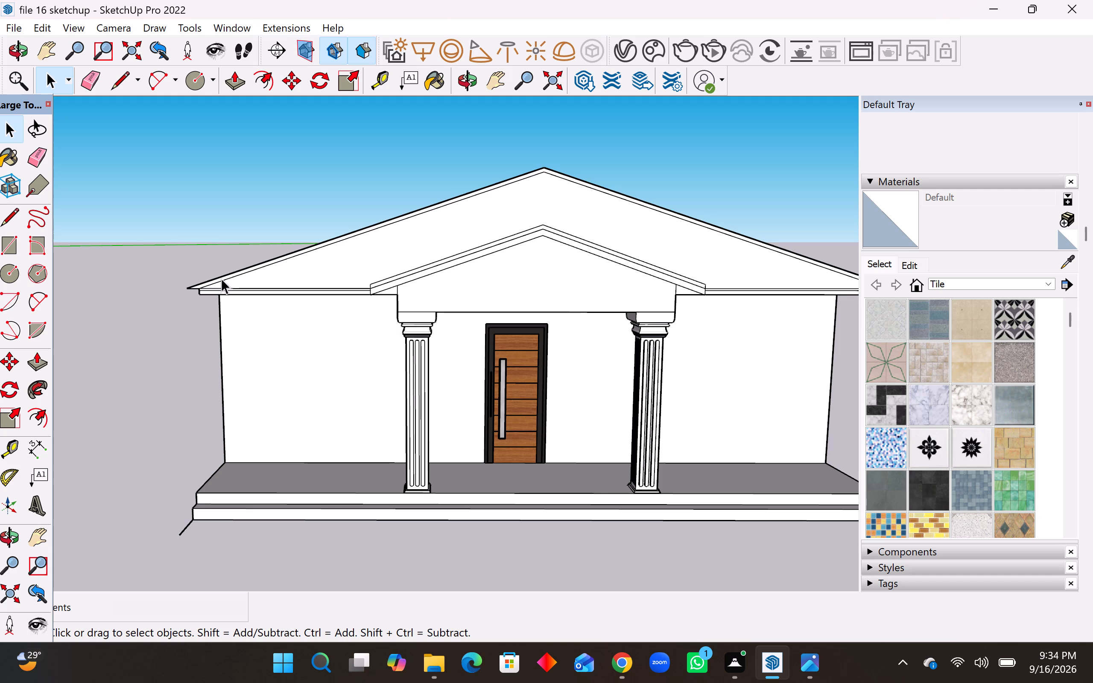
scroll(283, 391, "down", 2)
middle_click_drag(261, 458, 294, 505)
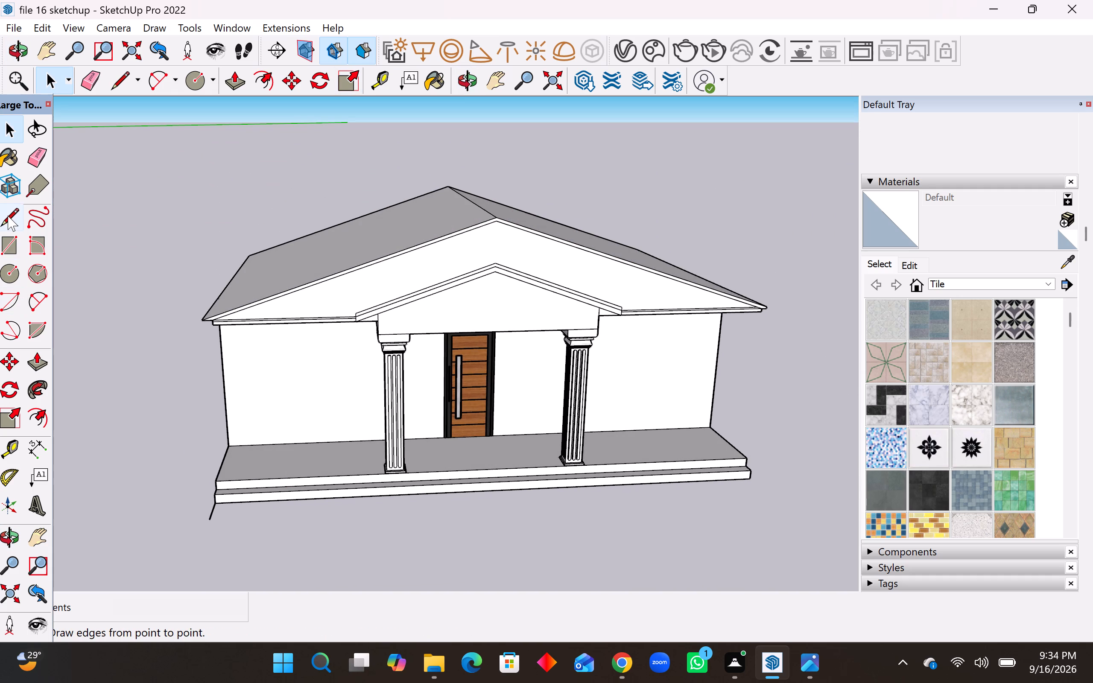
left_click(11, 222)
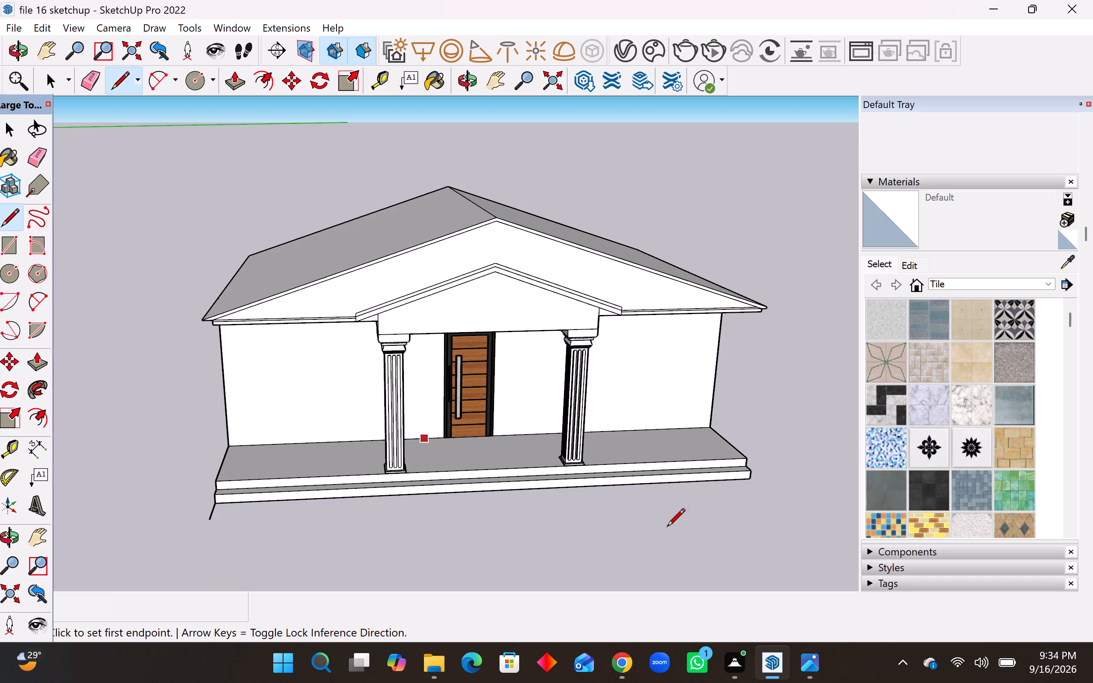
left_click(751, 479)
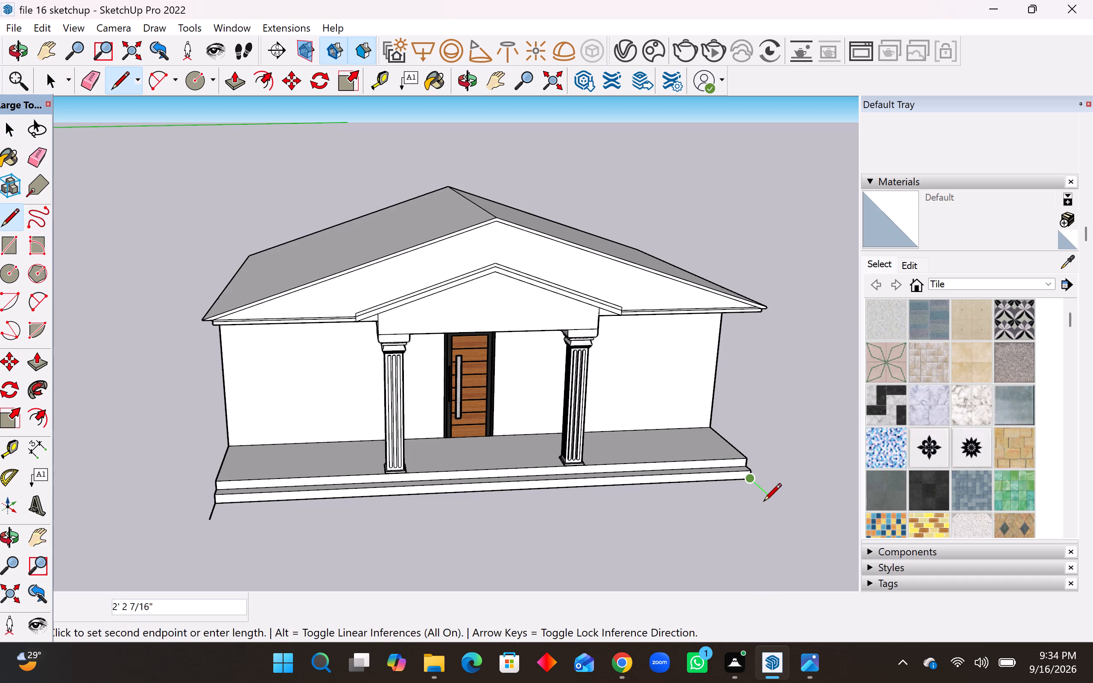
left_click(763, 502)
key("Escape")
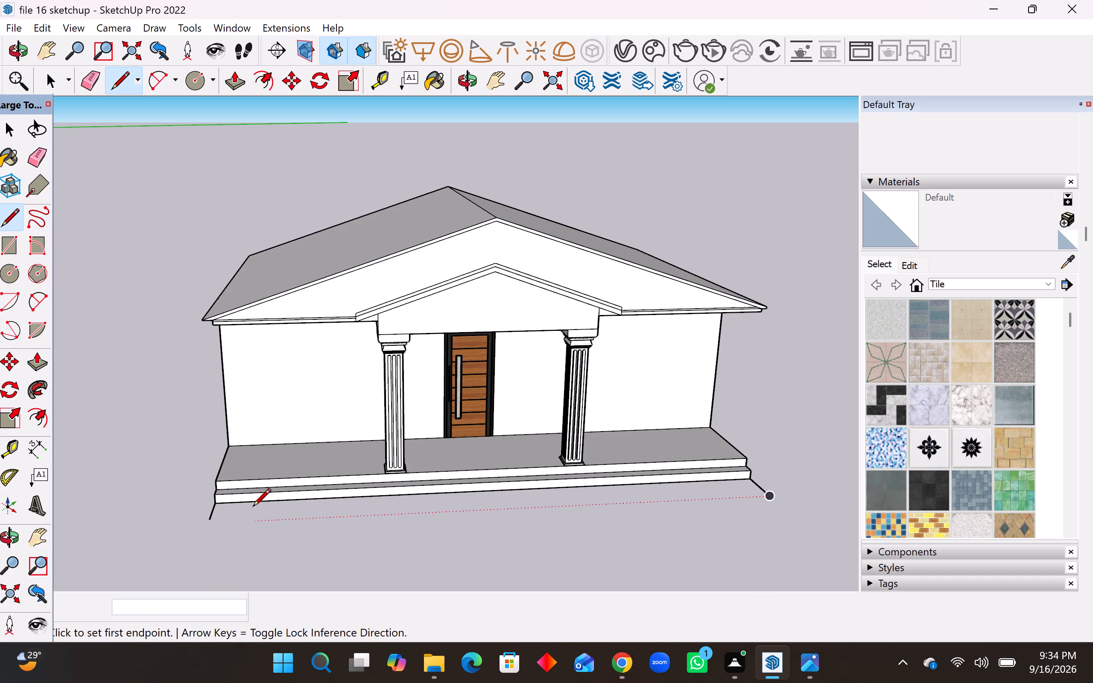
Draw a 30' line along the red axis in front of the lowest step, joining the two short side lines.
scroll(216, 515, "up", 3)
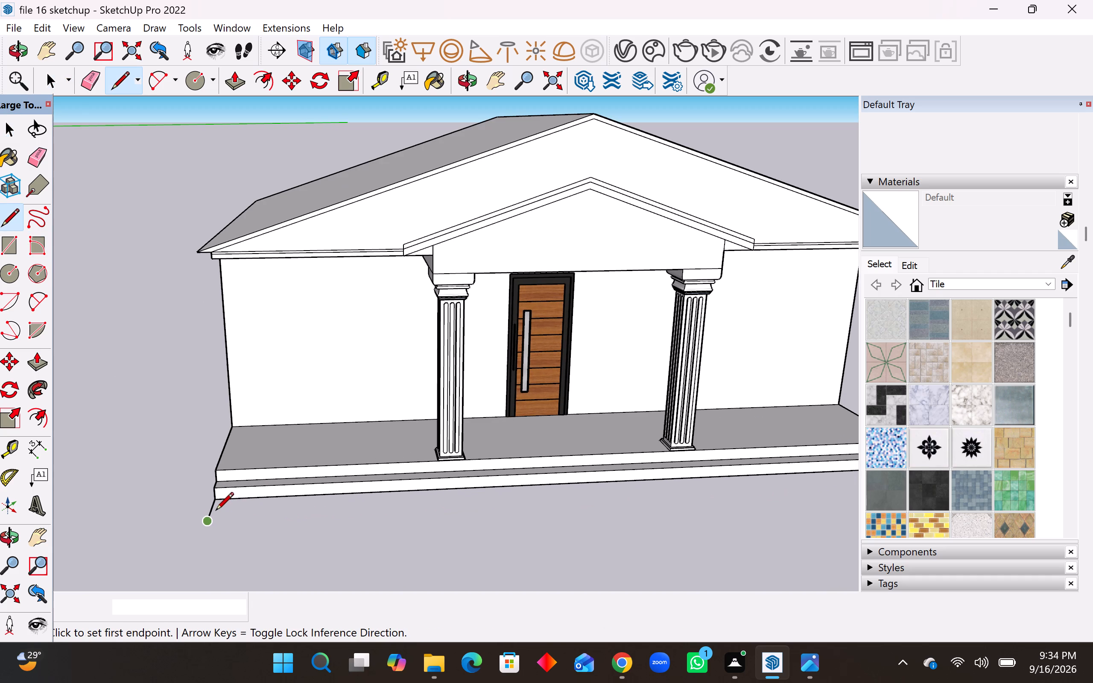
left_click(213, 511)
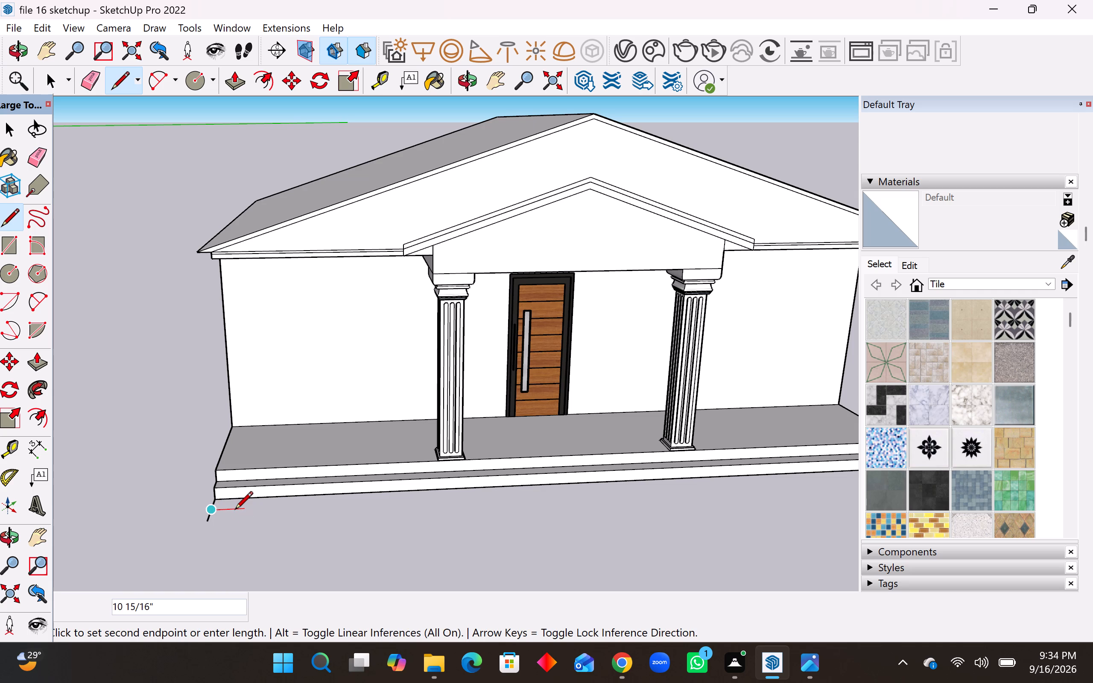
scroll(221, 511, "down", 5)
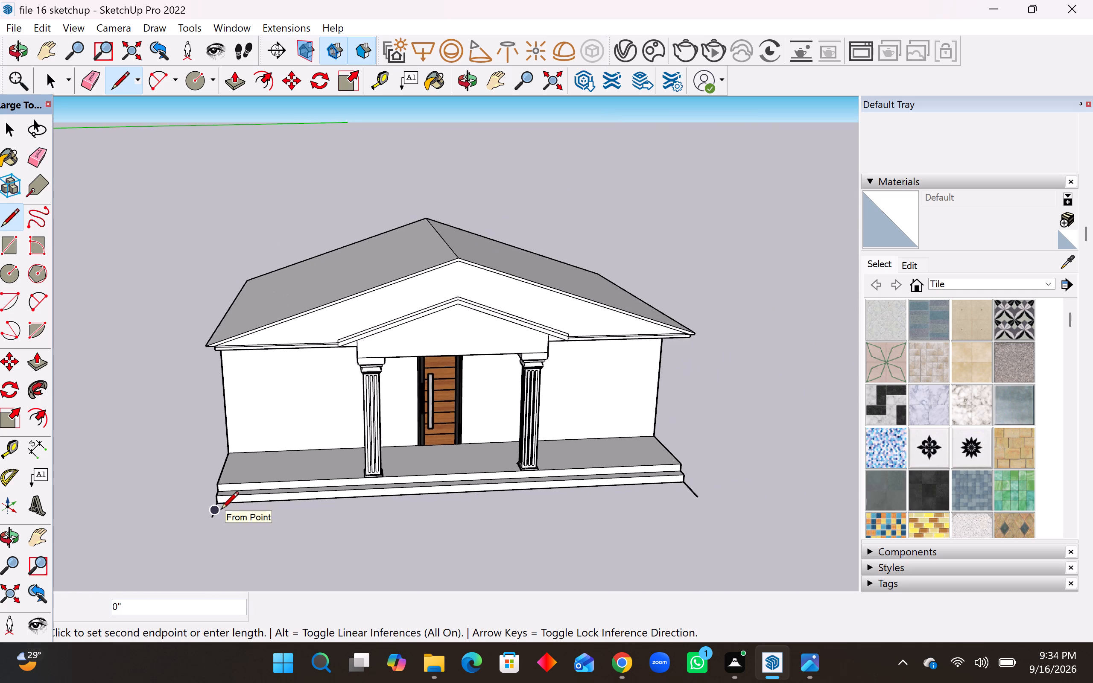
scroll(221, 511, "down", 2)
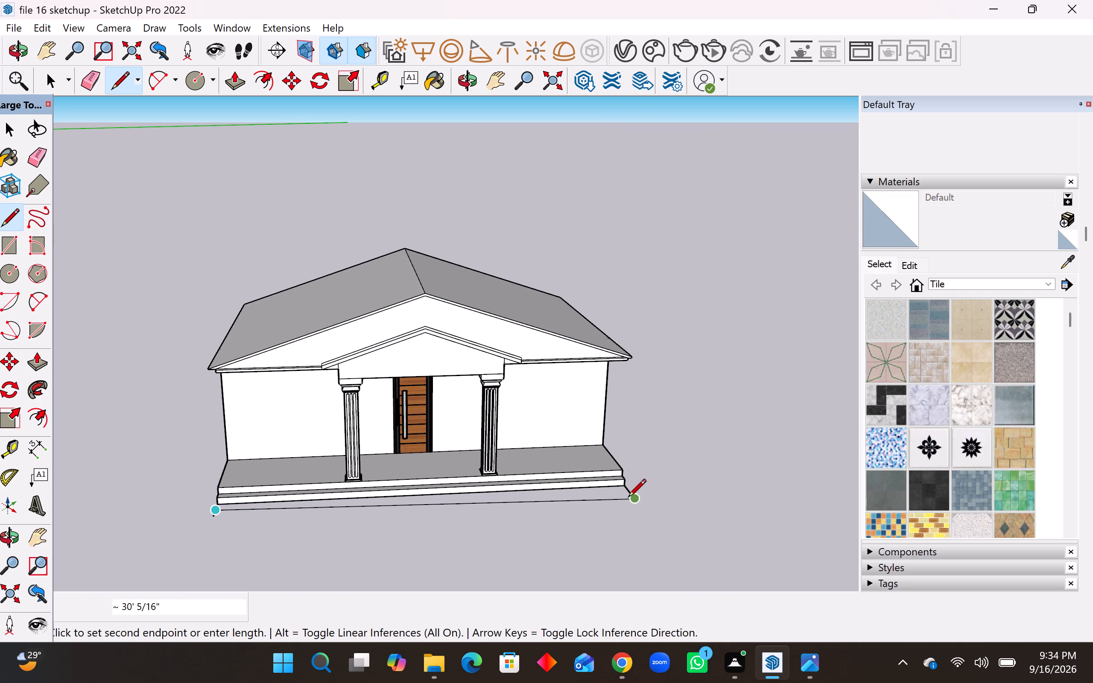
scroll(628, 498, "up", 6)
left_click(626, 491)
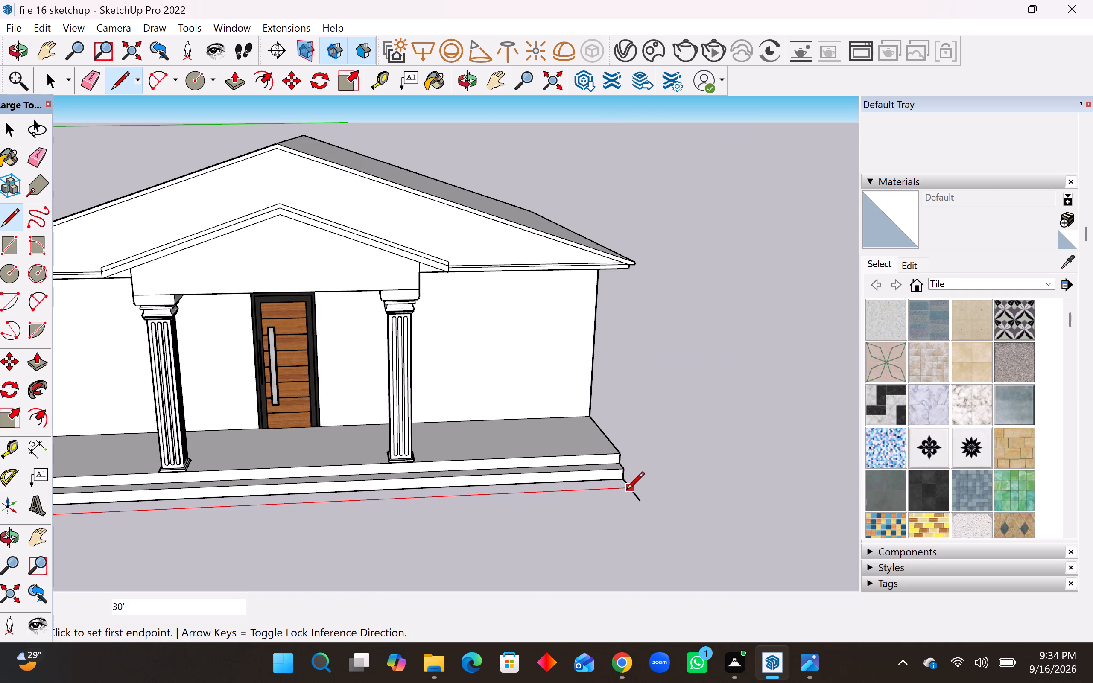
scroll(717, 475, "down", 4)
key("space")
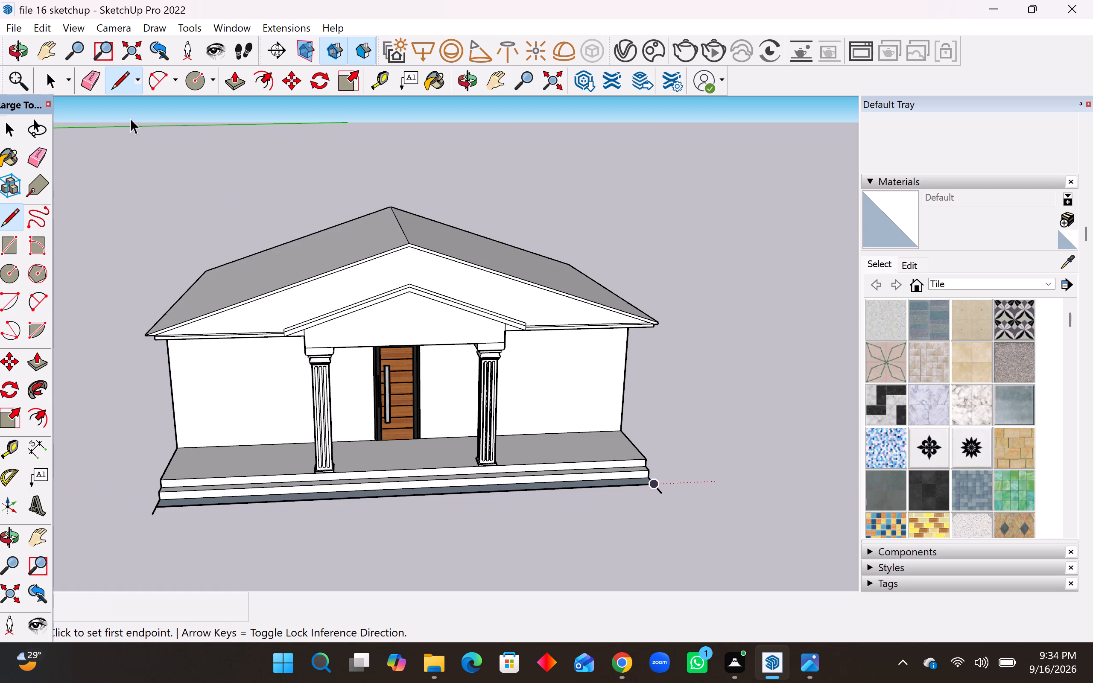
Erase the leftover side-line ends that project beyond the new strip in front of the steps.
left_click(33, 157)
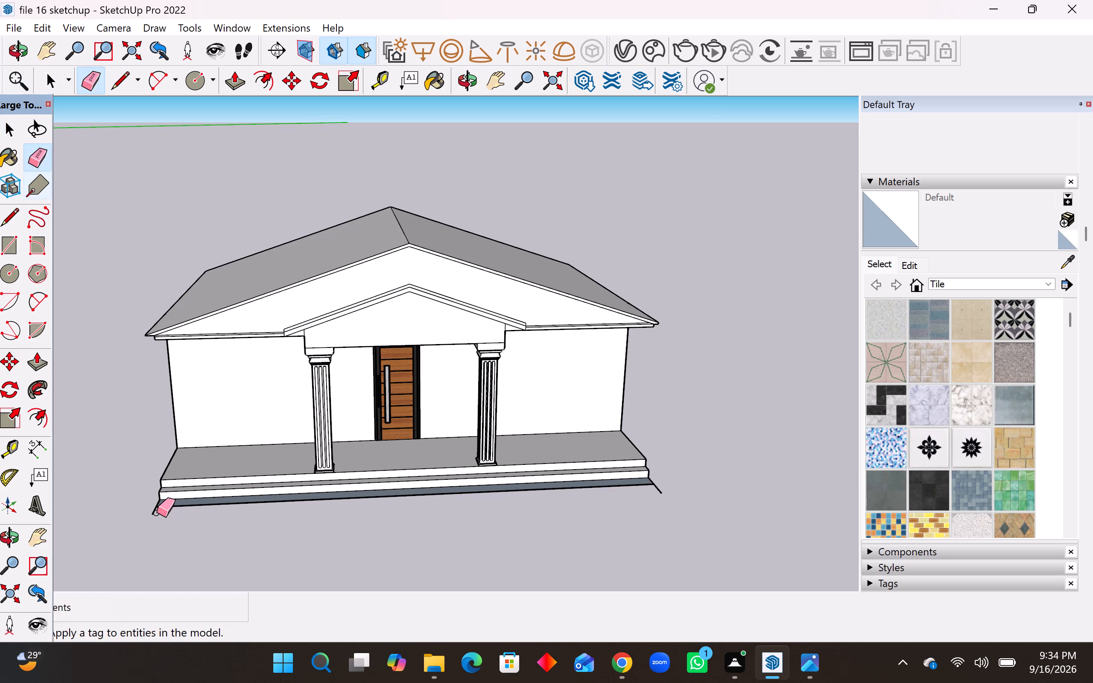
left_click(155, 513)
left_click(155, 511)
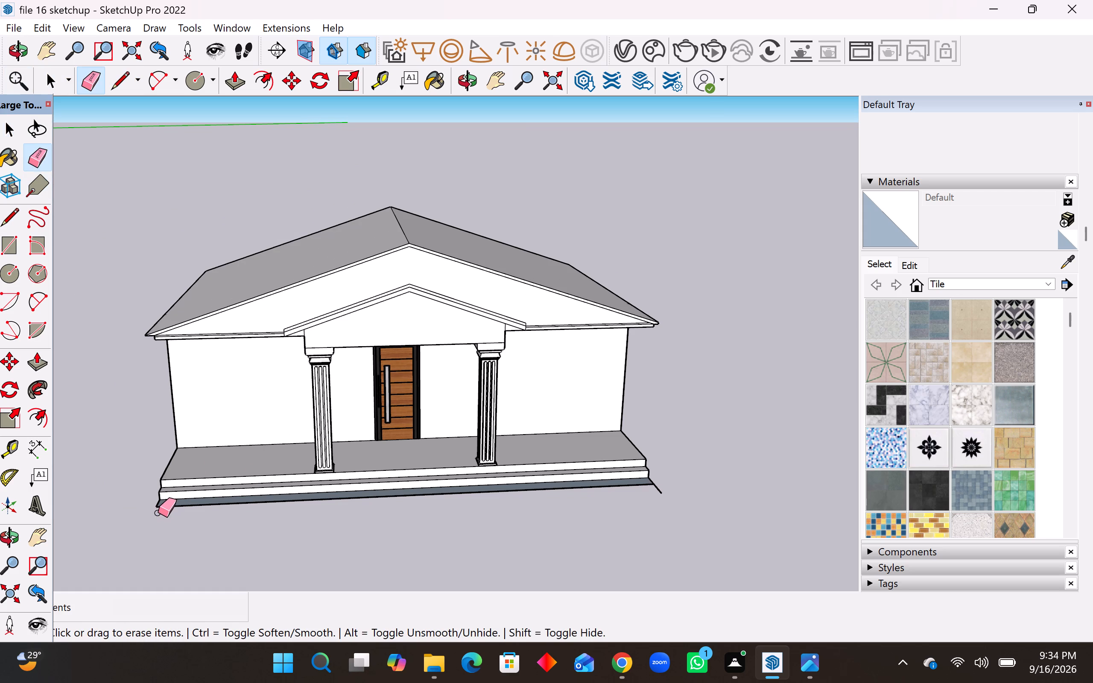
left_click(658, 490)
key("space")
Examine the front façade head-on, including the porch, the steps and the blank walls beside the columns.
middle_click_drag(587, 444, 565, 398)
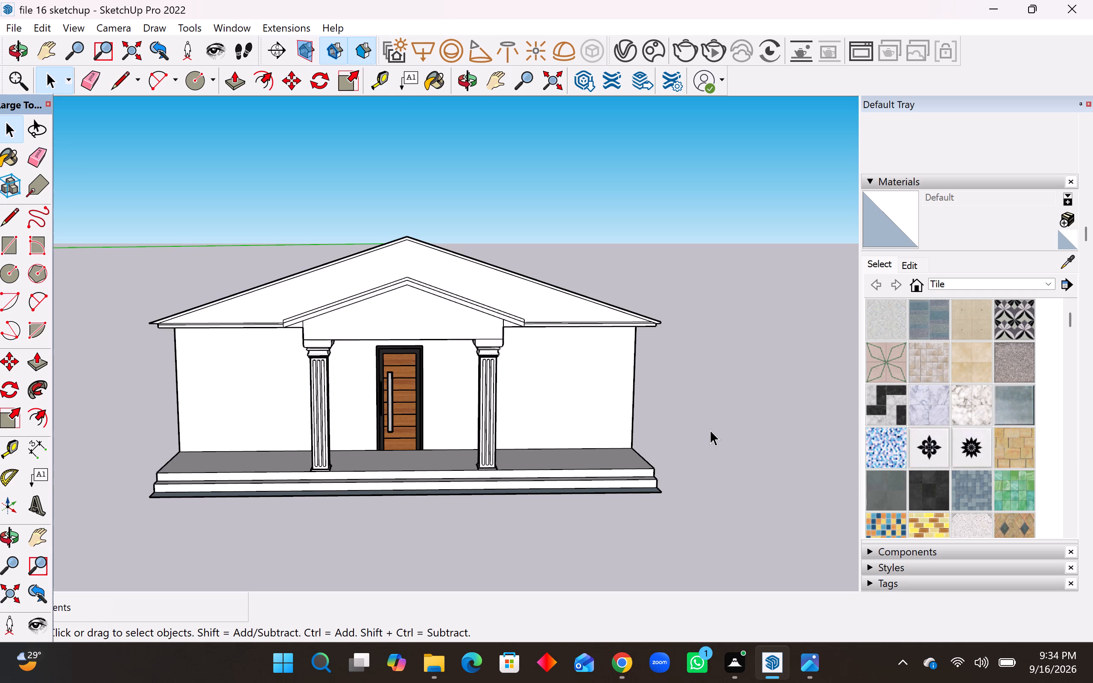
scroll(711, 432, "down", 1)
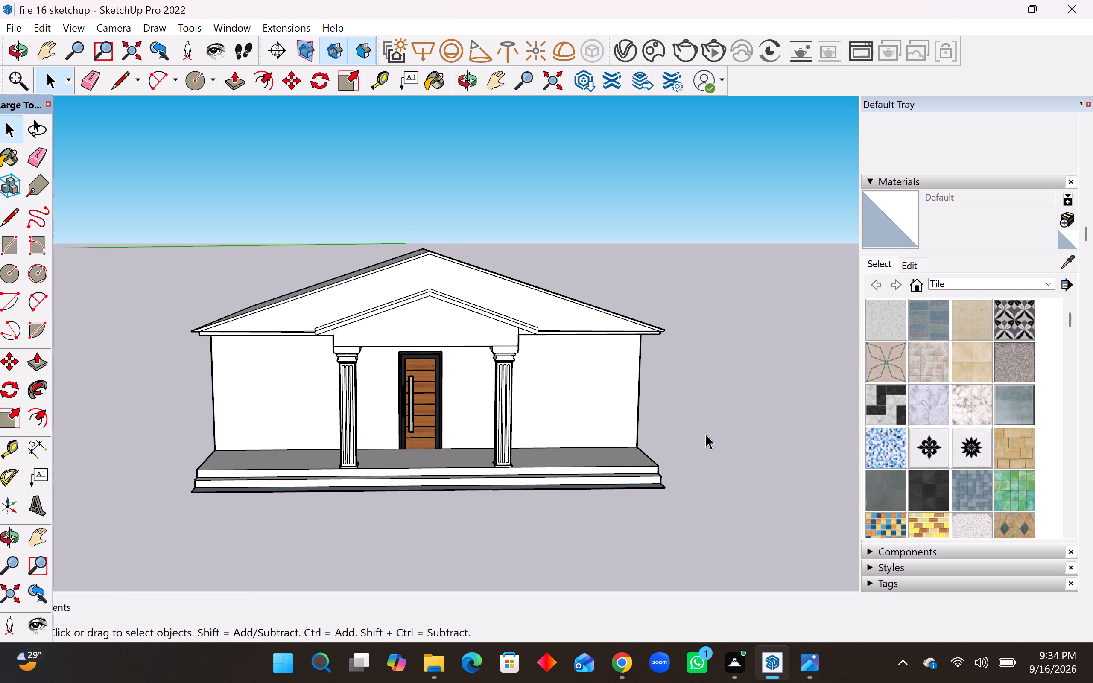
scroll(785, 432, "down", 2)
scroll(541, 444, "up", 4)
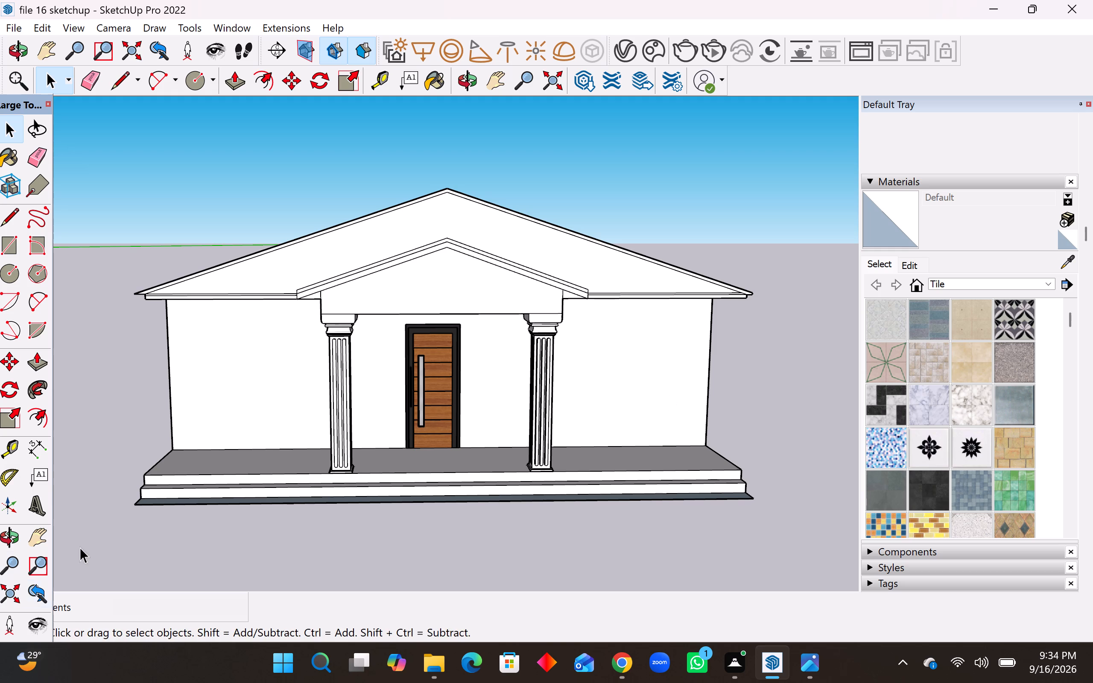
middle_click_drag(282, 396, 294, 332)
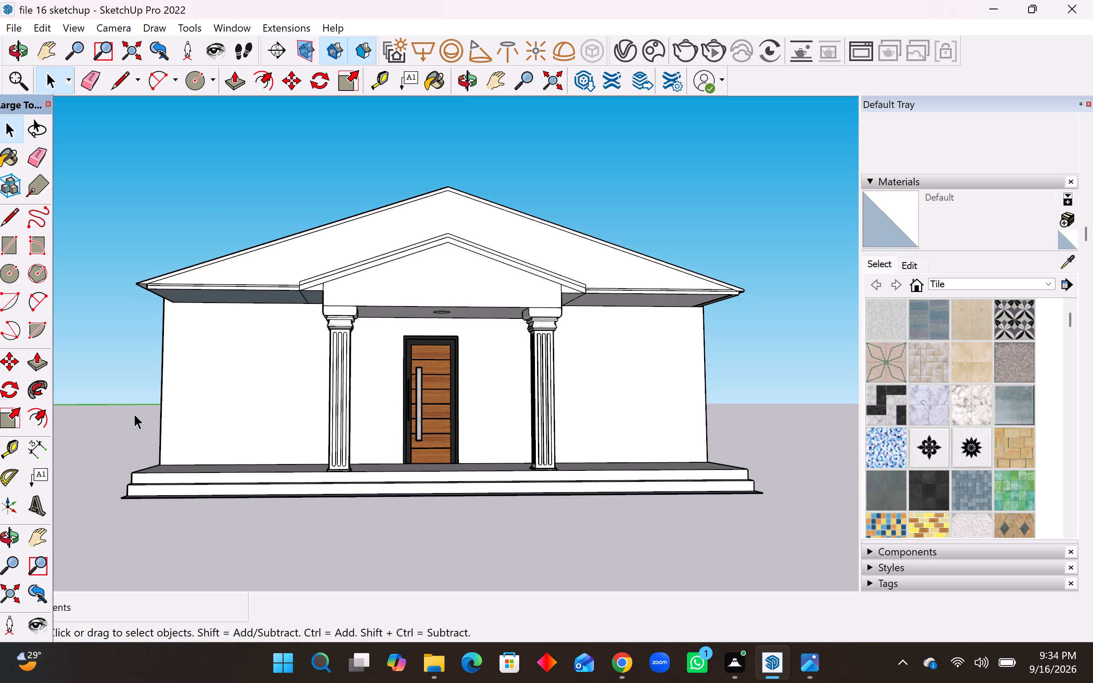
scroll(610, 459, "down", 1)
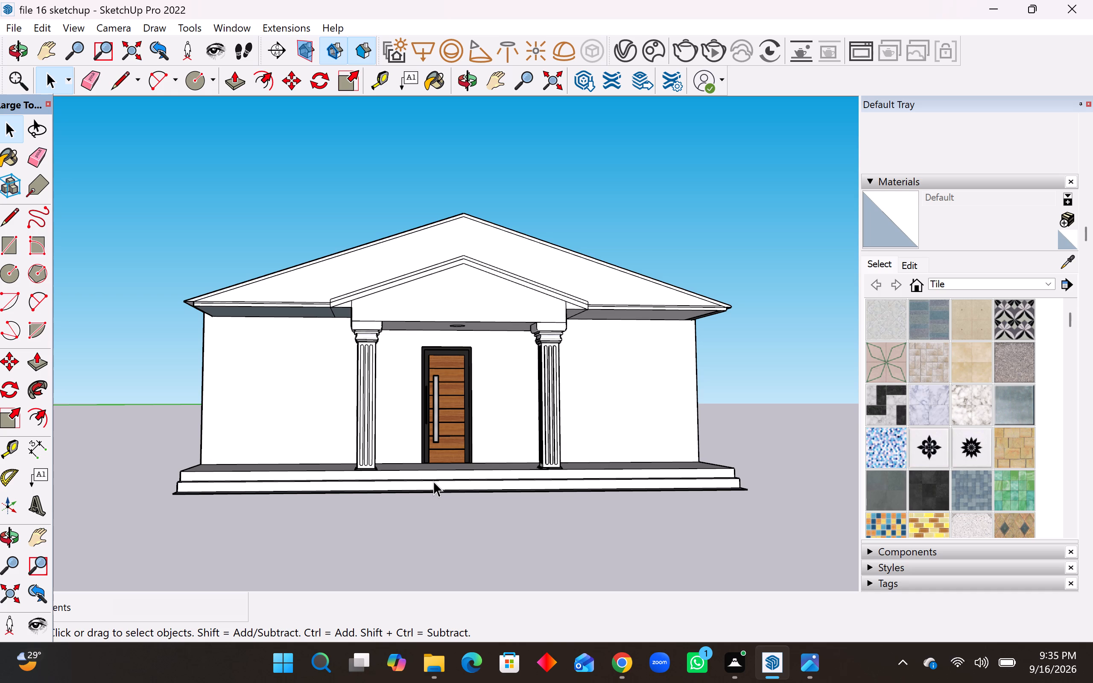
scroll(265, 404, "up", 4)
scroll(369, 438, "down", 2)
scroll(309, 400, "up", 3)
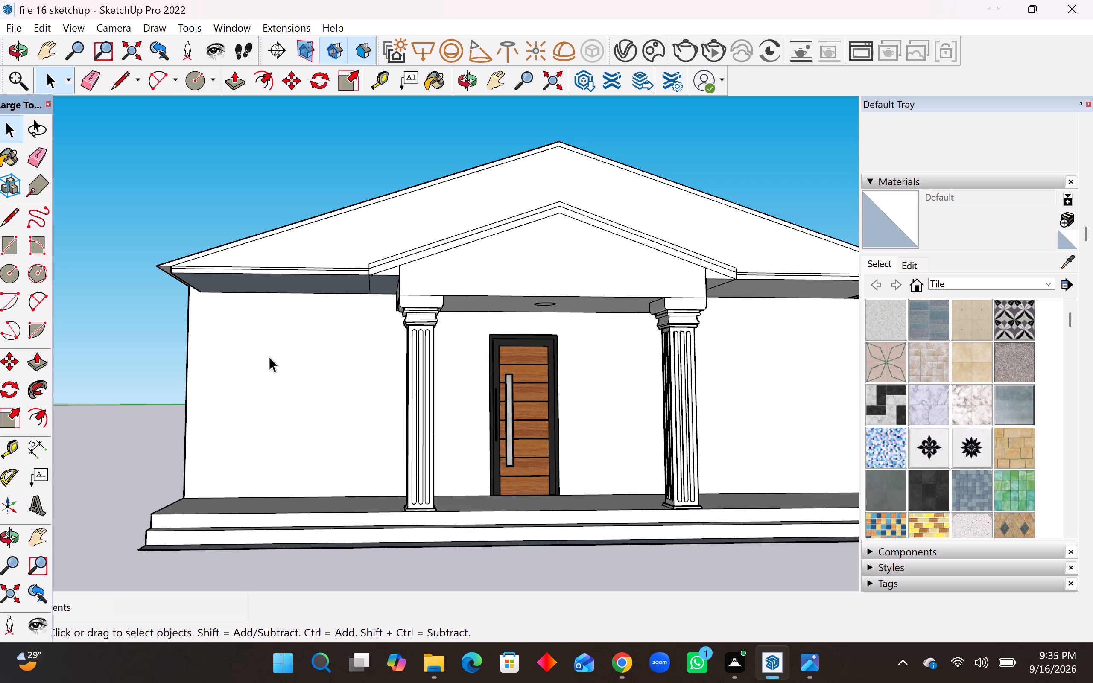
Draw a square of about 4' 7 1/2" per side on the front wall, left of the left-hand column.
left_click(7, 247)
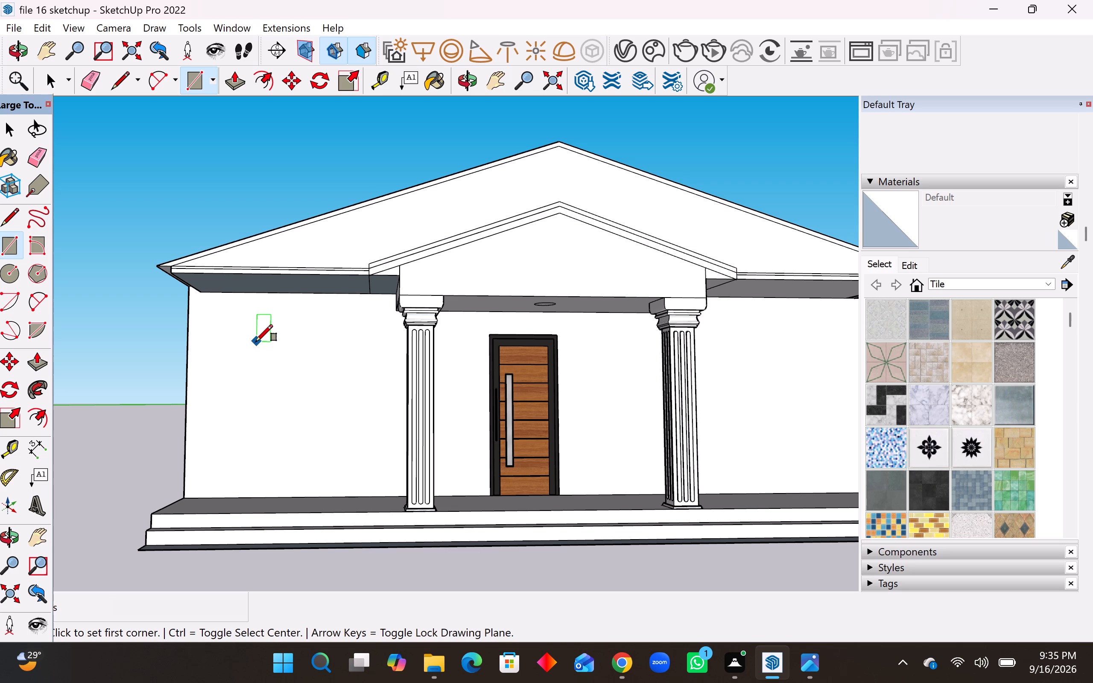
left_click(254, 340)
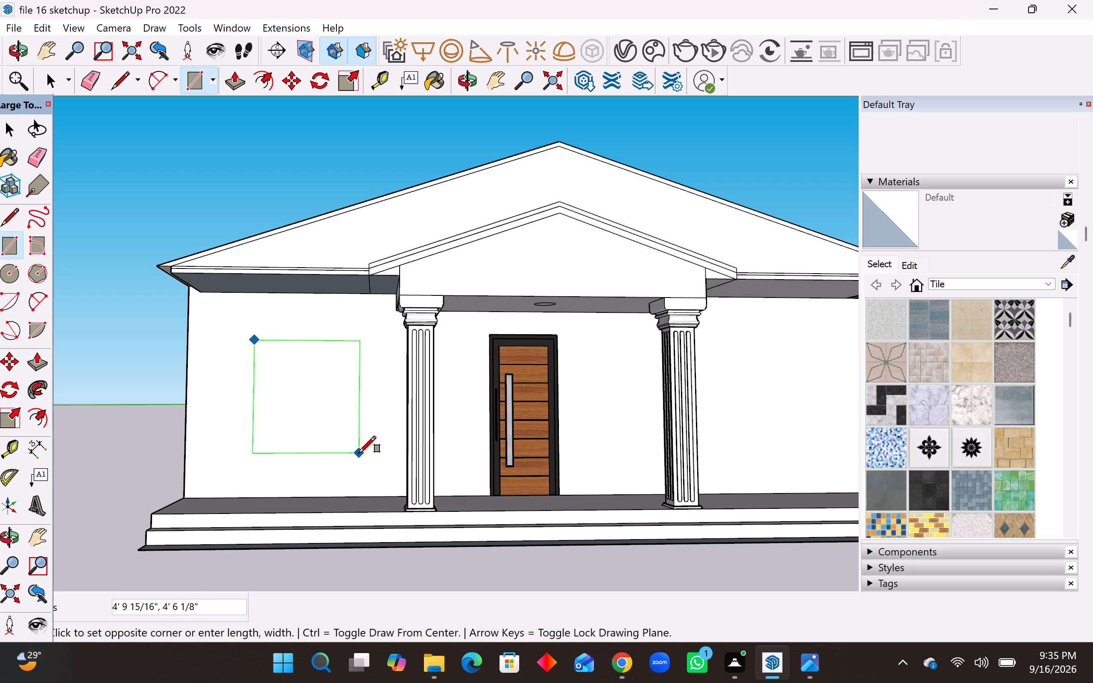
key("Escape")
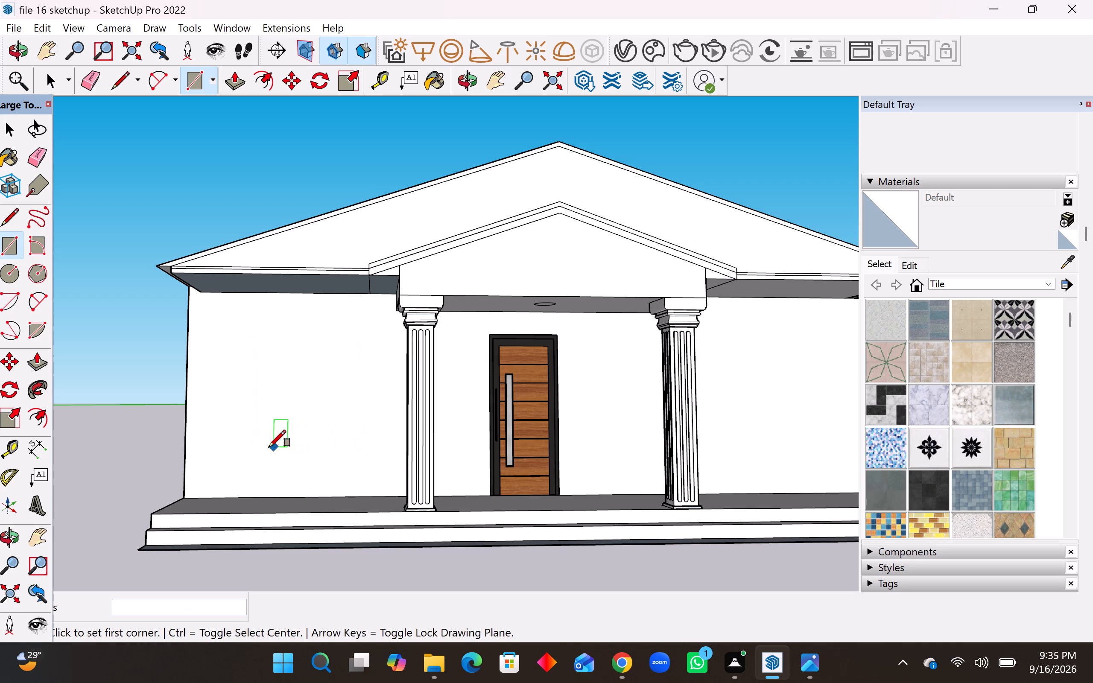
left_click(256, 446)
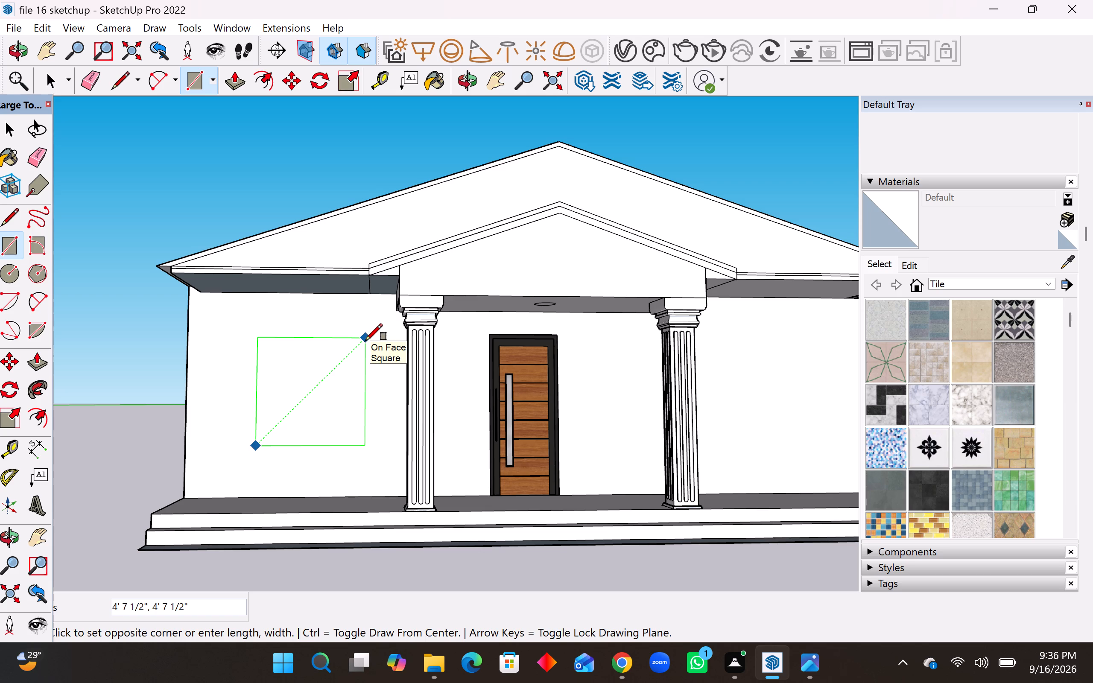
left_click(365, 341)
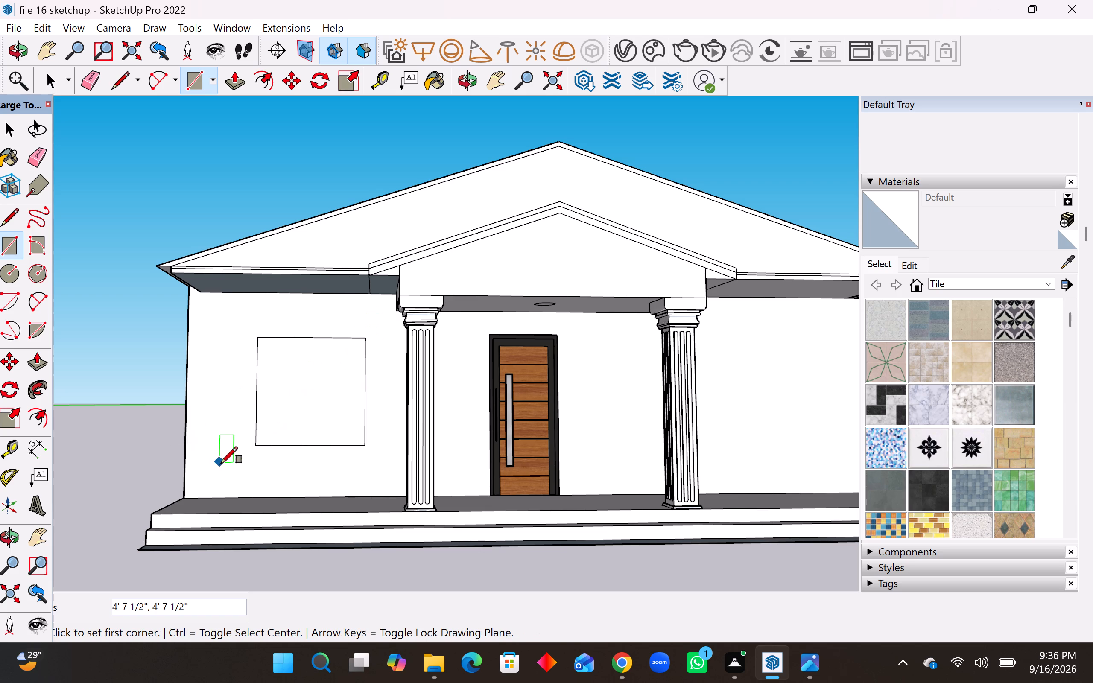
key("space")
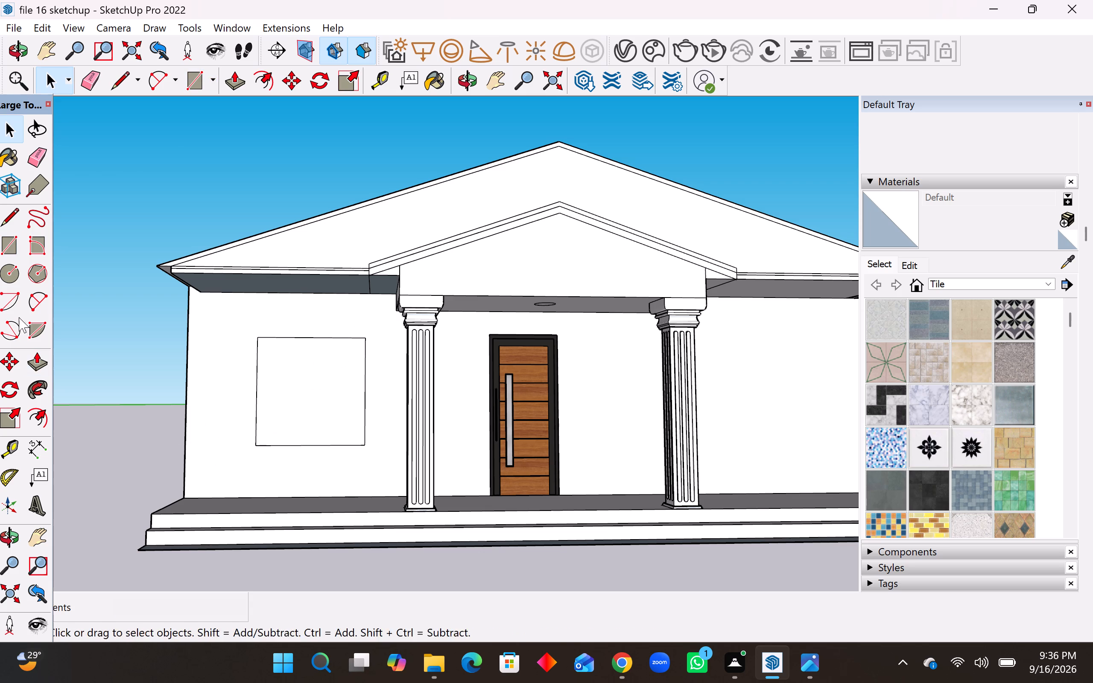
Draw two parallel lines on the red axis from the square's right-hand corners across the front wall, ending beyond the right-hand column.
left_click(16, 215)
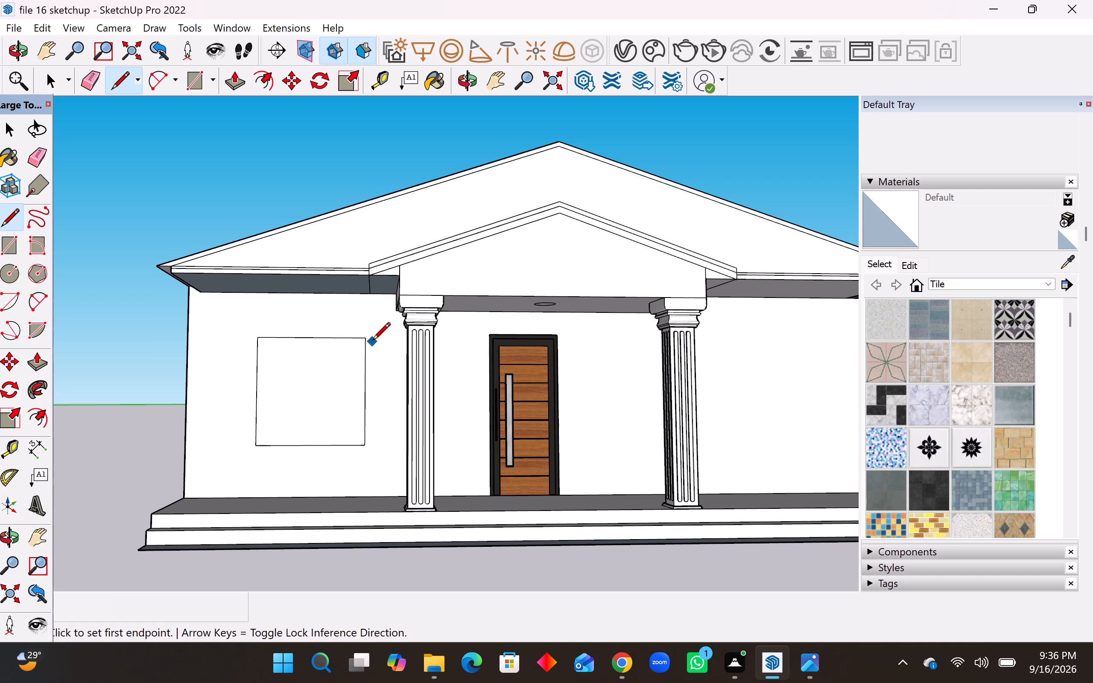
left_click(366, 340)
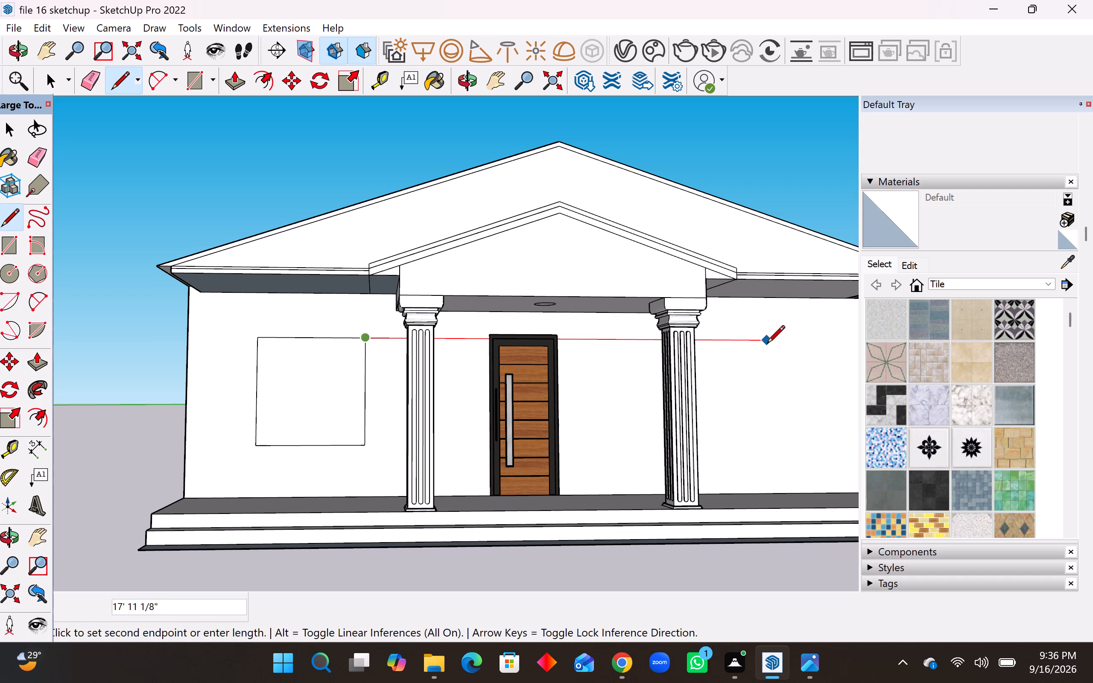
left_click(824, 342)
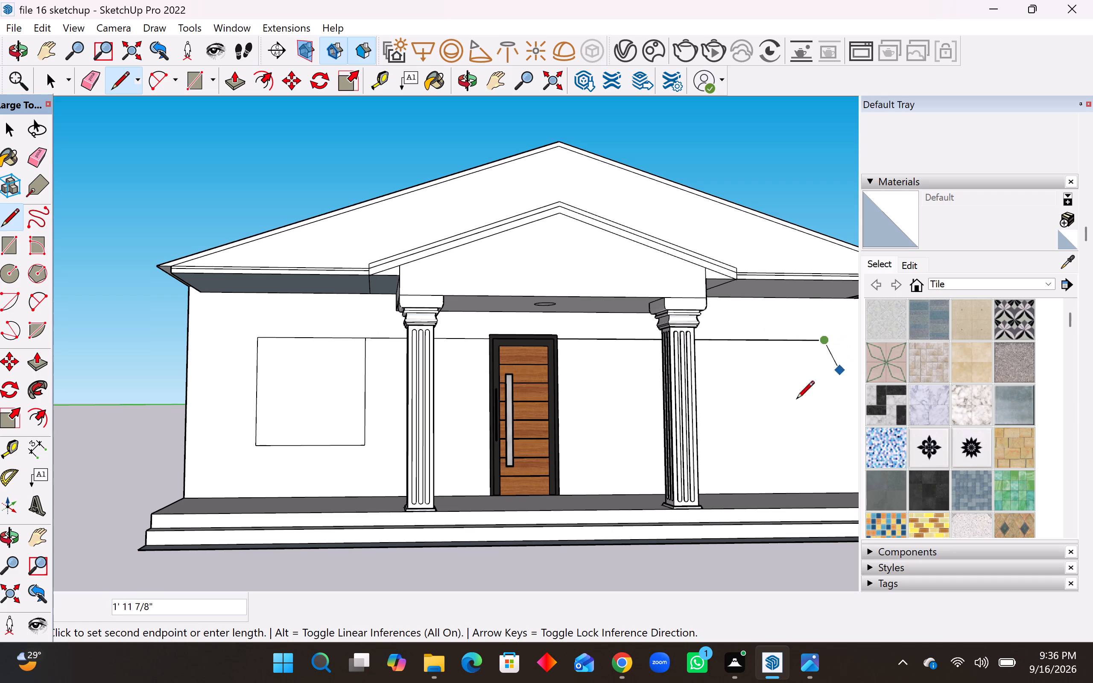
key("Escape")
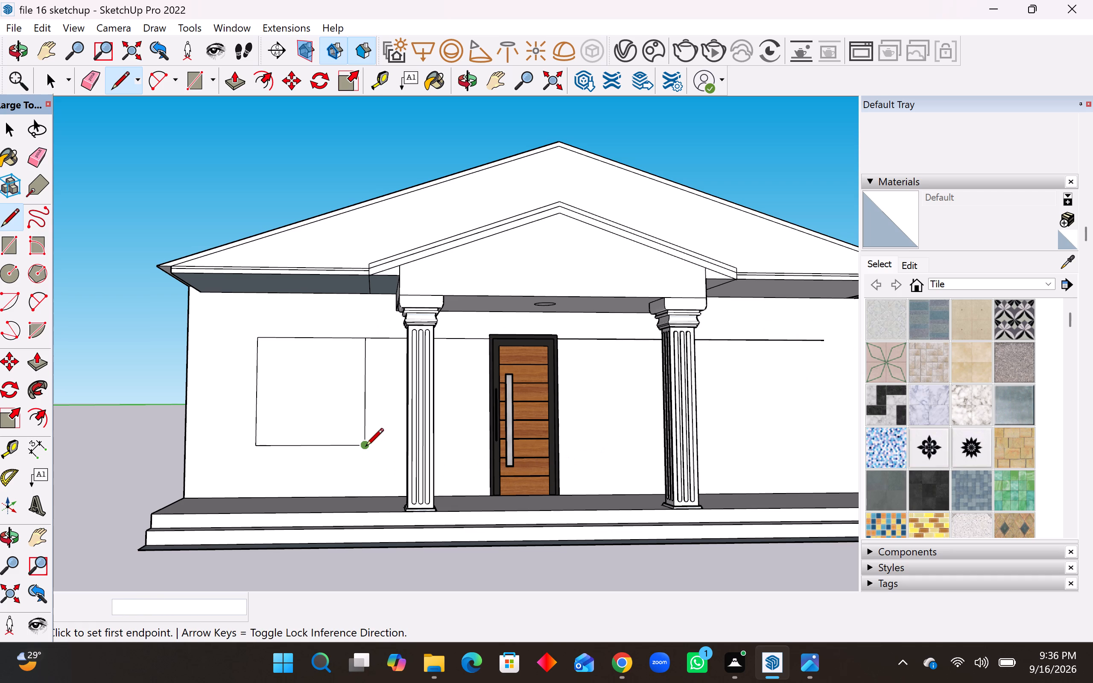
left_click(365, 447)
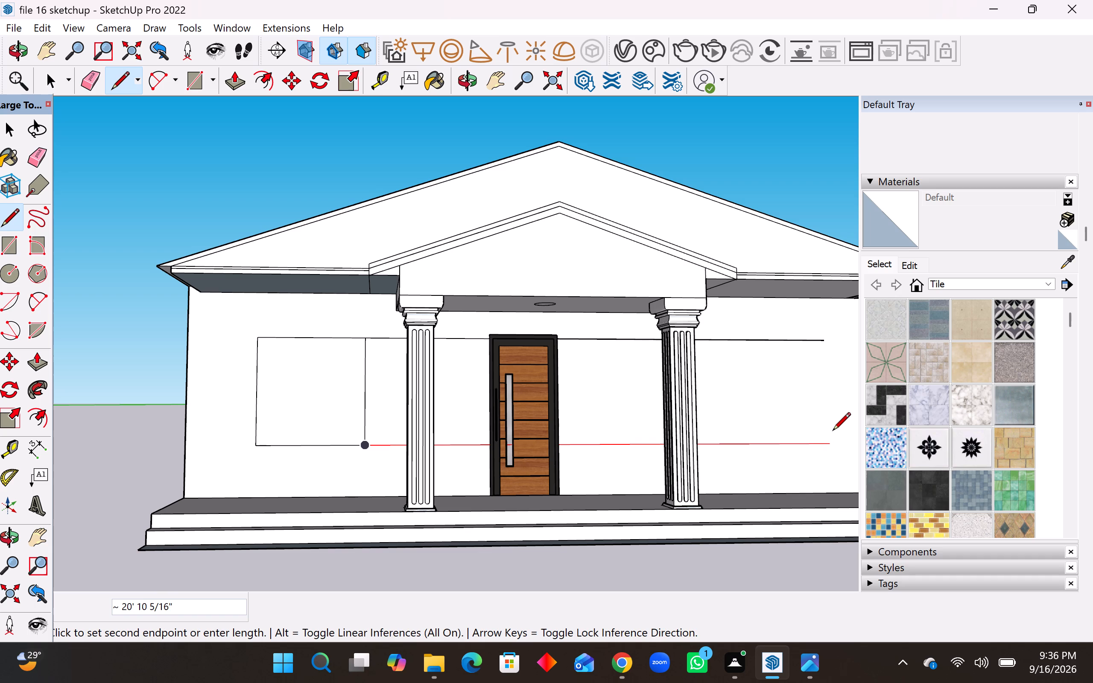
left_click(826, 434)
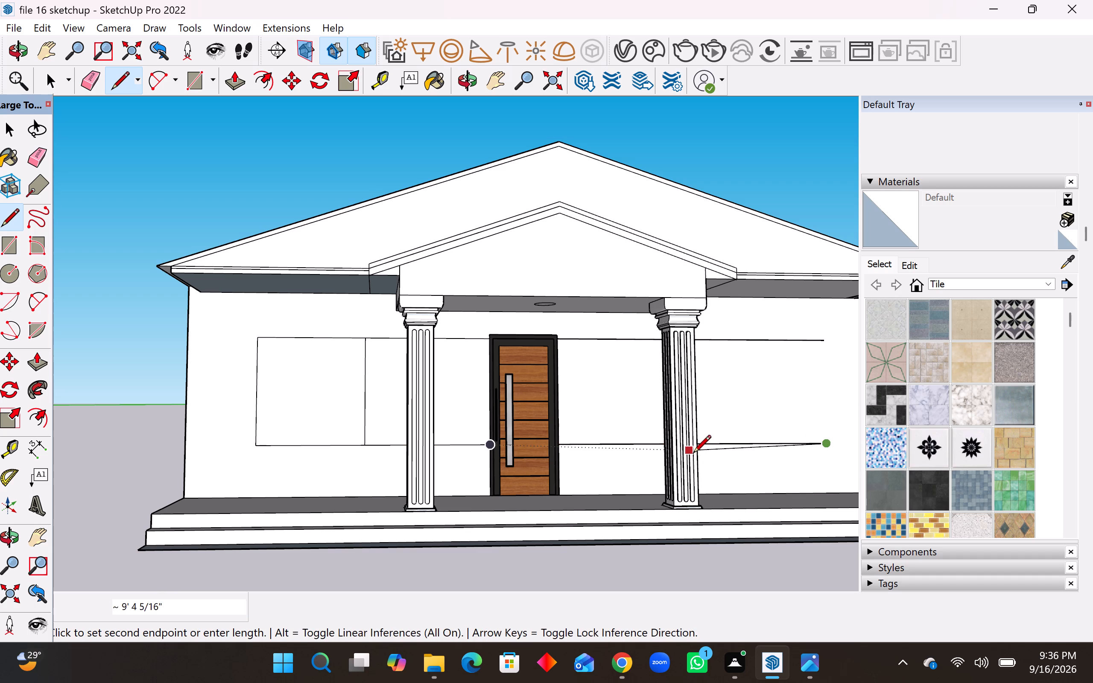
key("space")
Draw a rectangle about 5' 2" wide by 4' 7 1/2" high between the two parallel lines, right of the right-hand column.
scroll(116, 454, "down", 5)
middle_click_drag(433, 464, 420, 461)
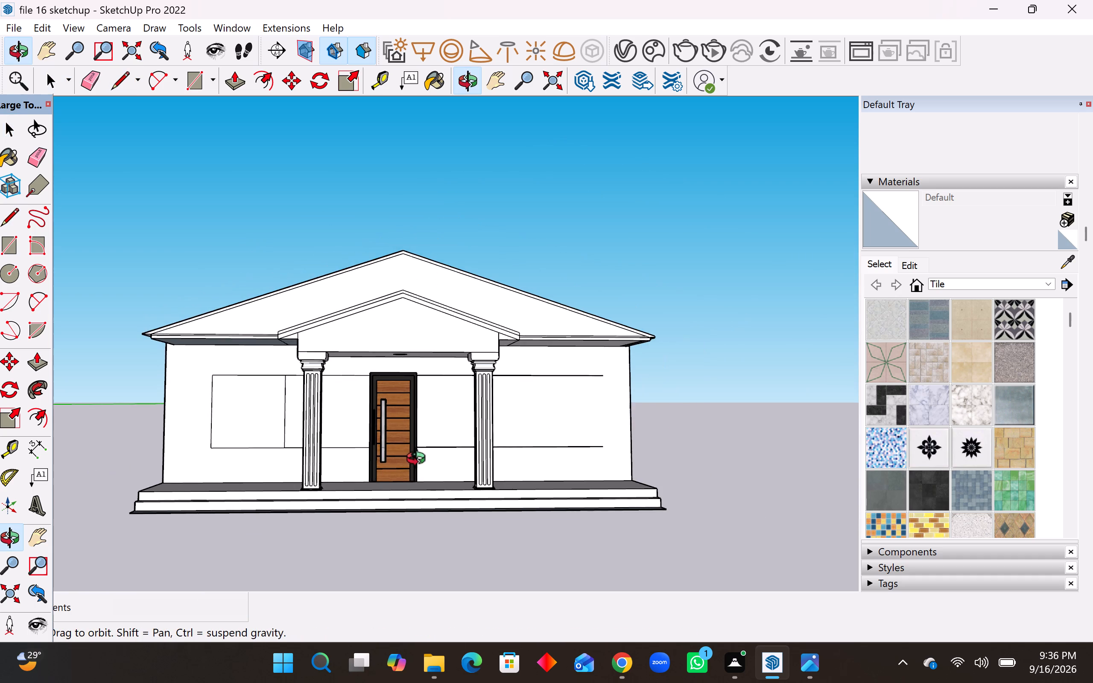
middle_click_drag(420, 461, 396, 449)
scroll(546, 426, "up", 2)
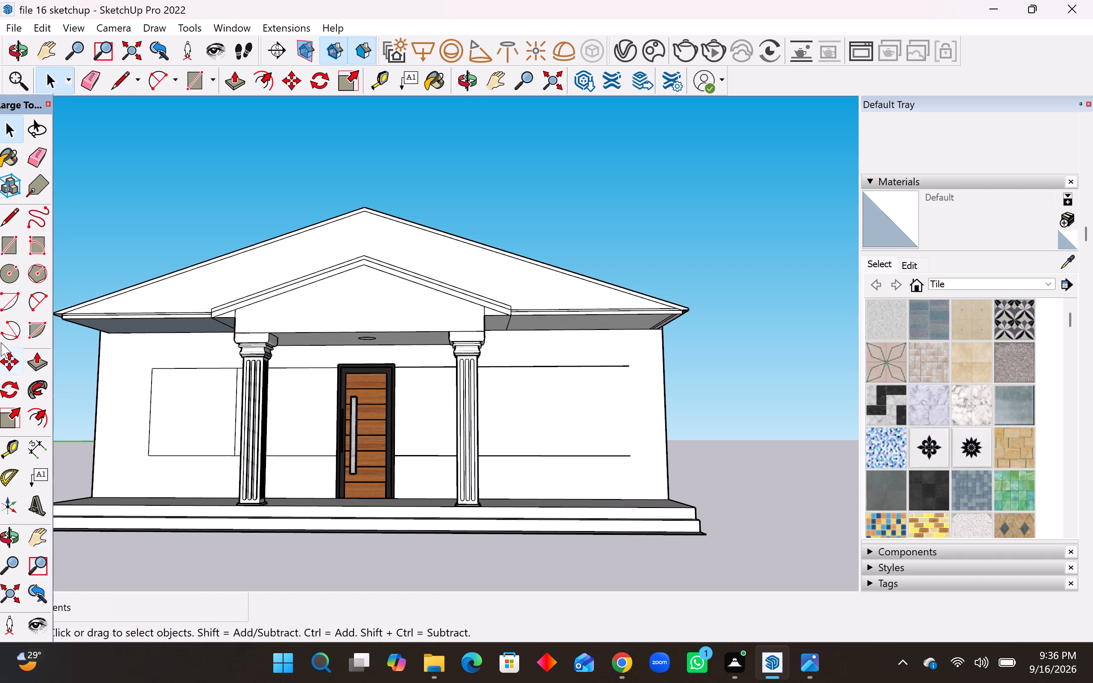
left_click(17, 248)
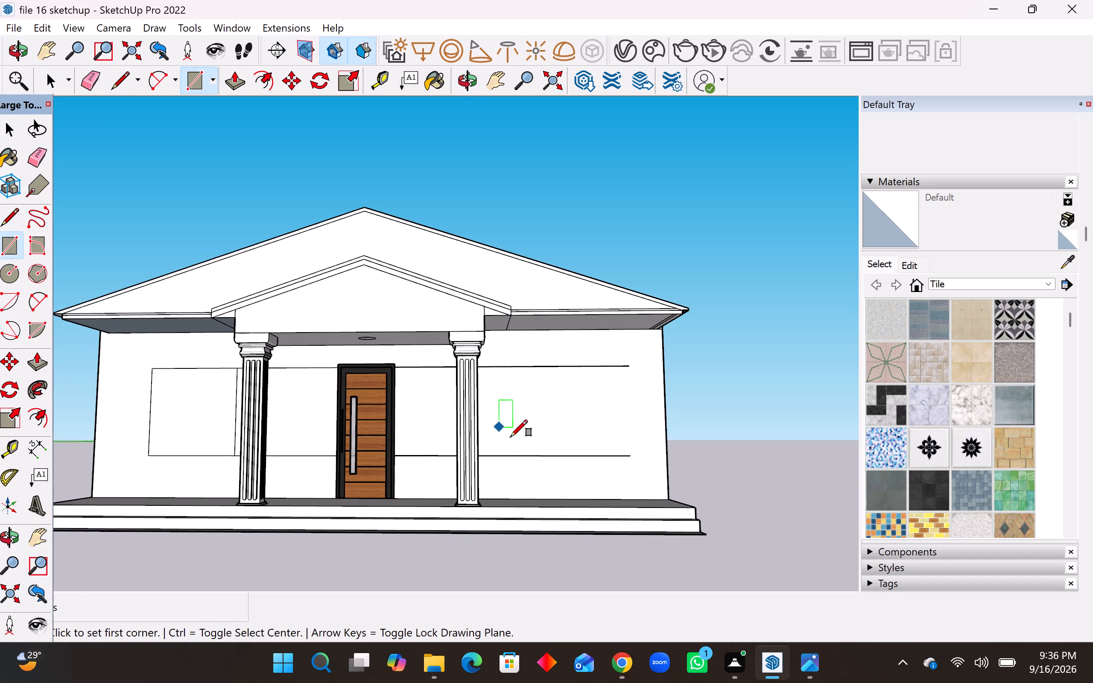
left_click(530, 456)
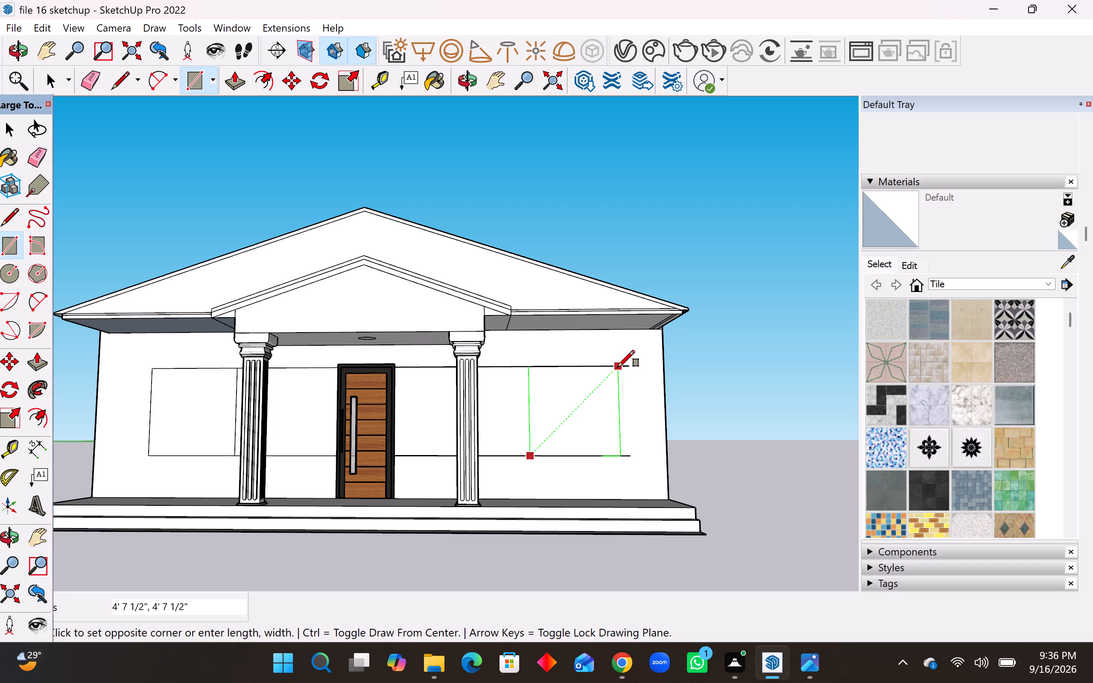
key("Escape")
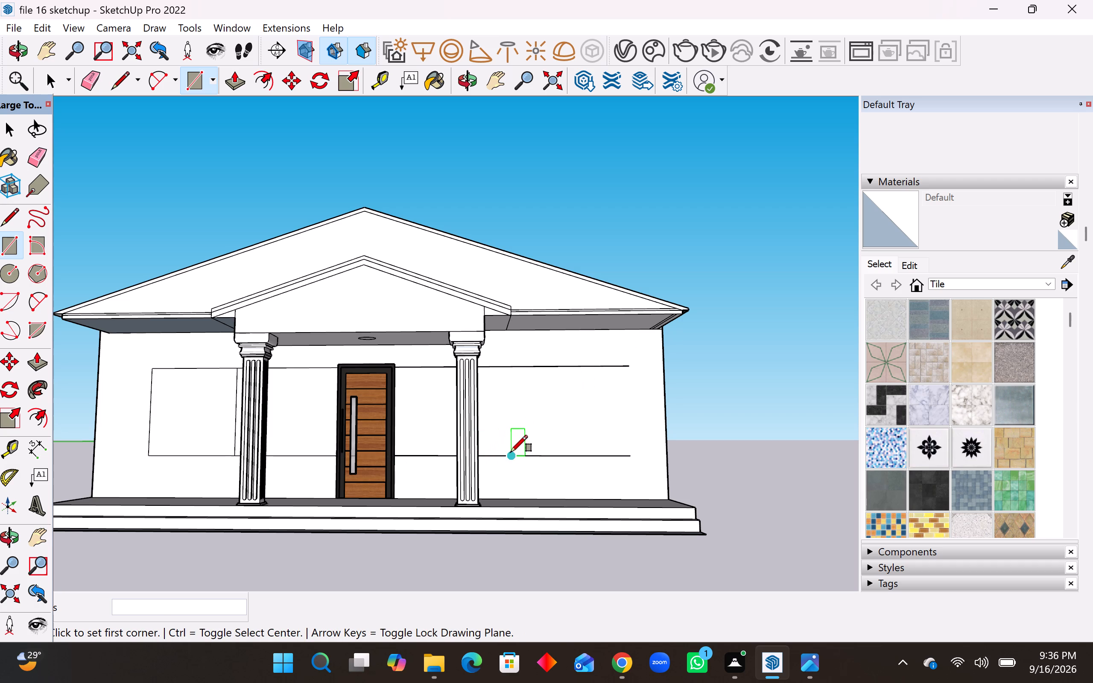
middle_click_drag(512, 452, 541, 473)
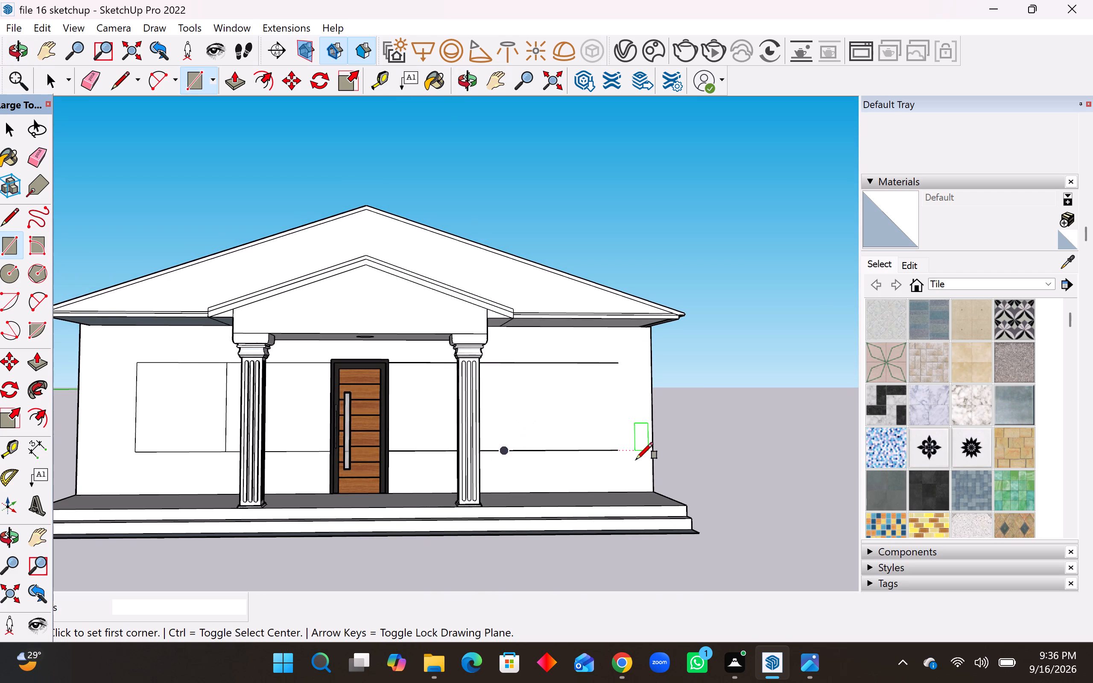
scroll(636, 461, "down", 2)
middle_click(586, 469)
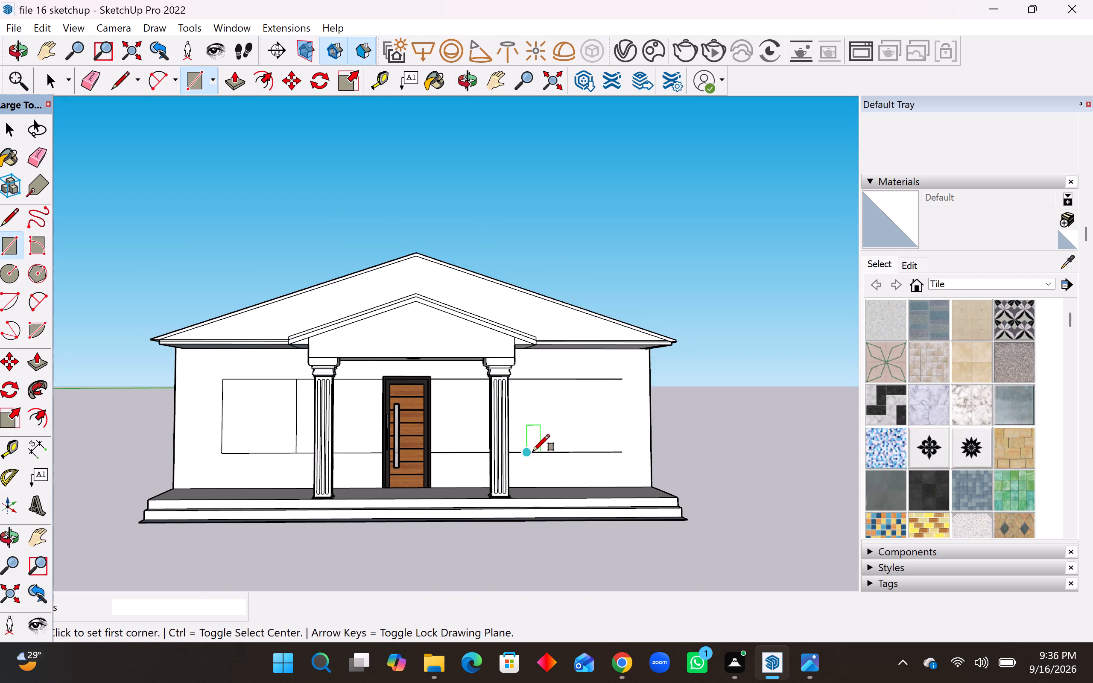
left_click(533, 451)
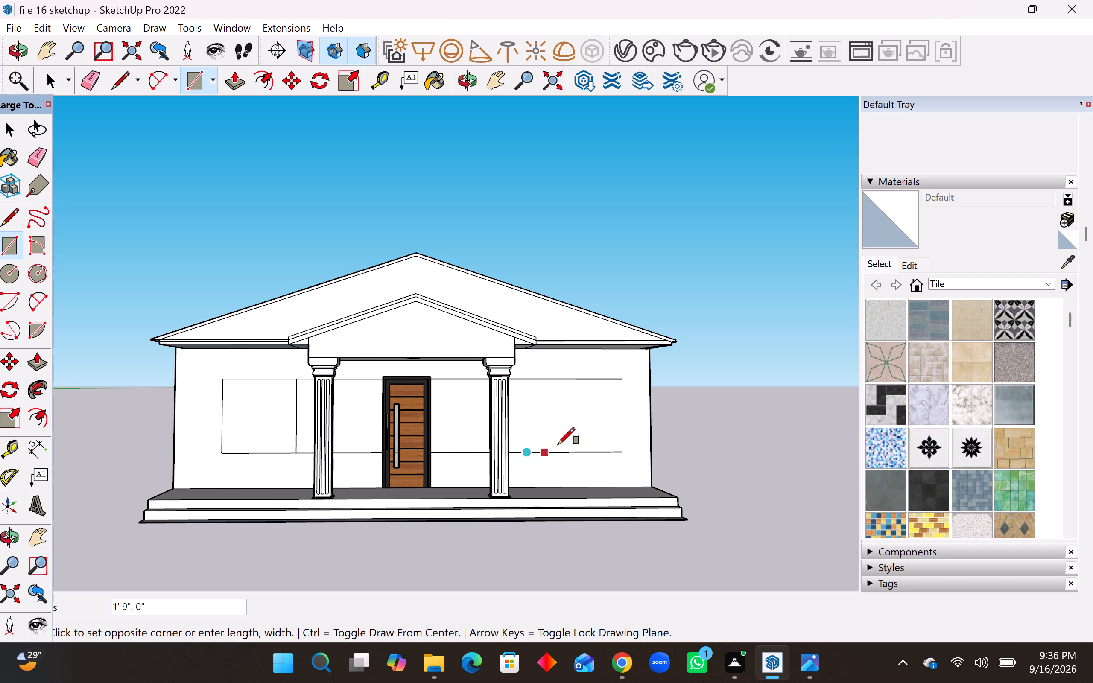
left_click(607, 382)
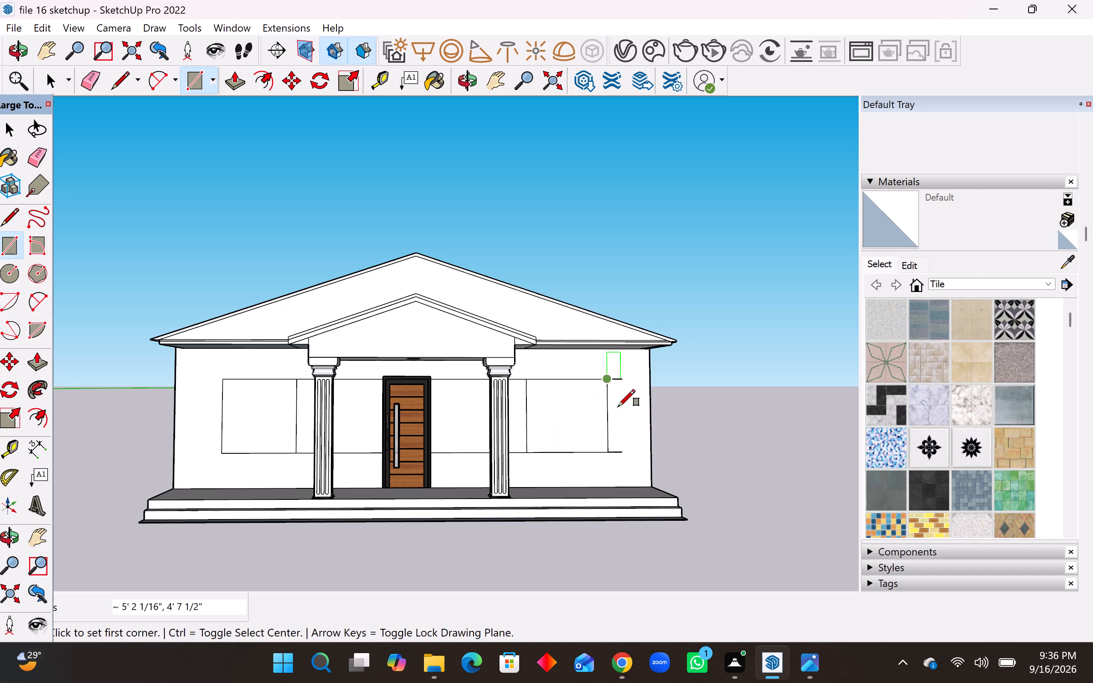
Erase the parallel-line segments between the two wall openings and the ends projecting beyond the right-hand opening.
middle_click_drag(627, 545, 611, 534)
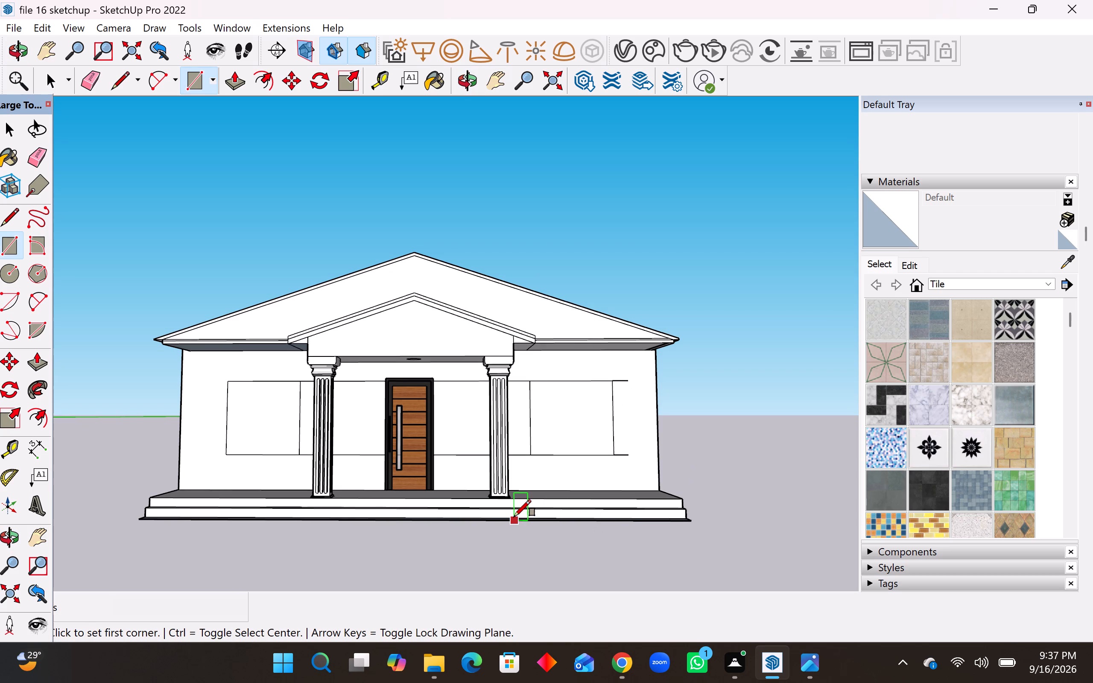
middle_click_drag(515, 516, 520, 517)
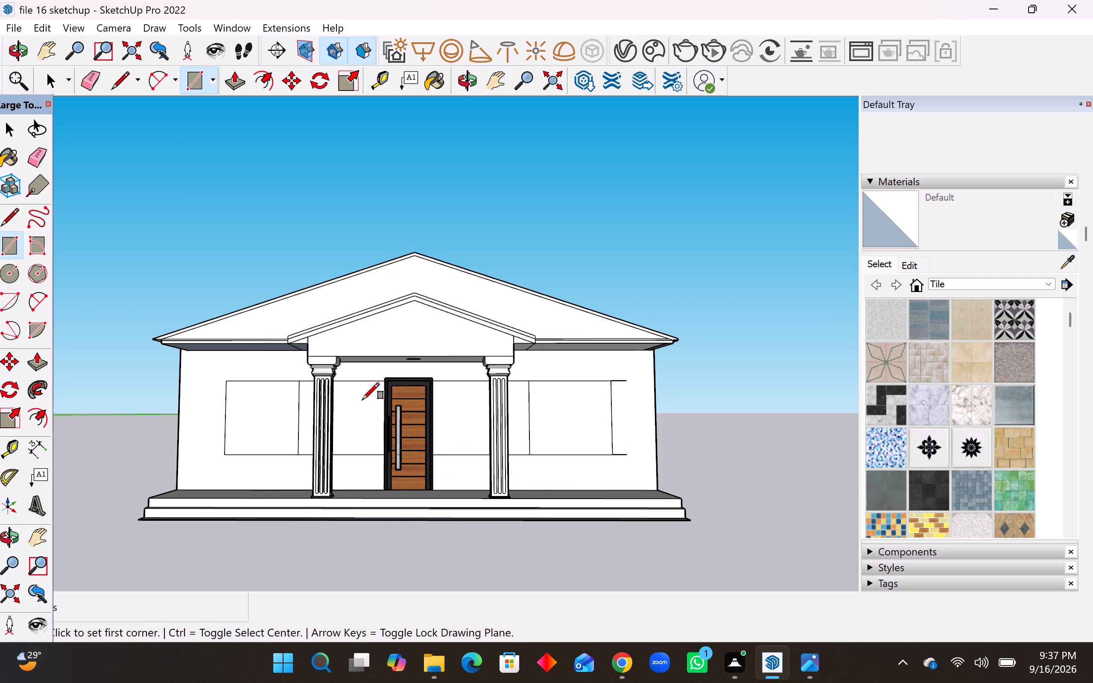
left_click(31, 155)
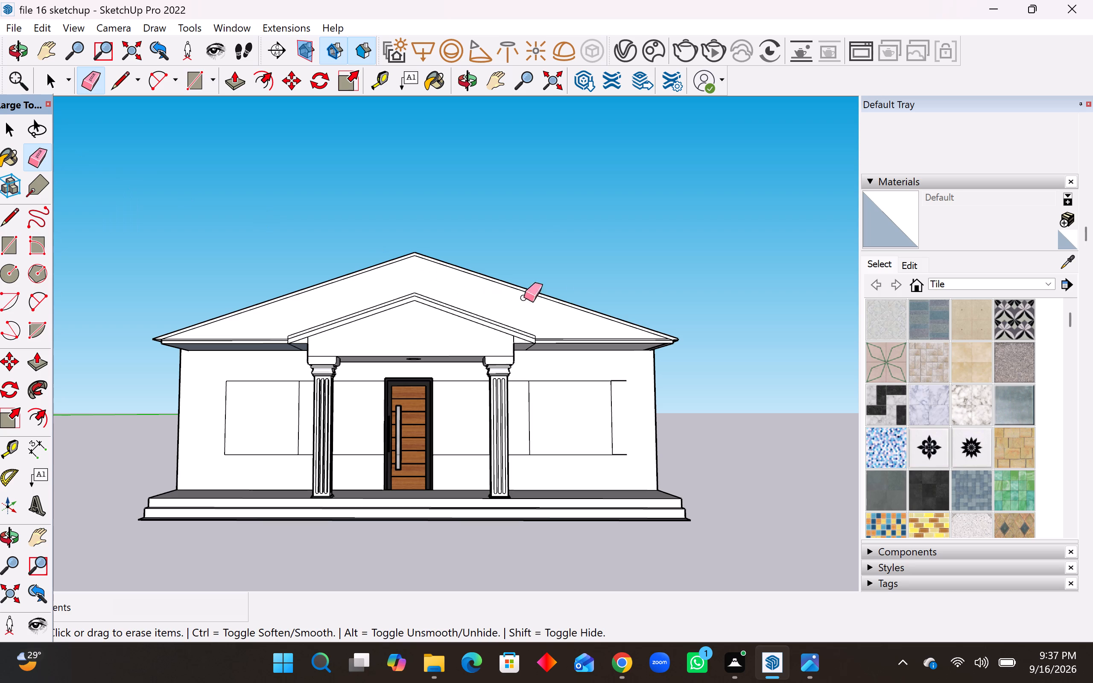
scroll(628, 388, "up", 2)
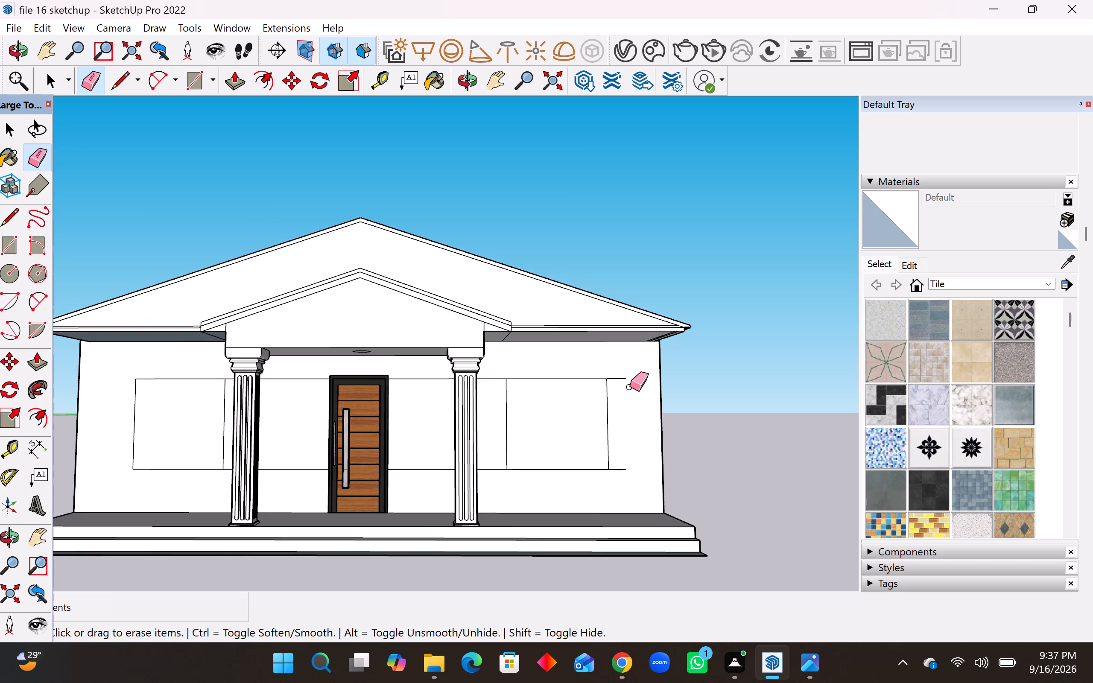
left_click(623, 379)
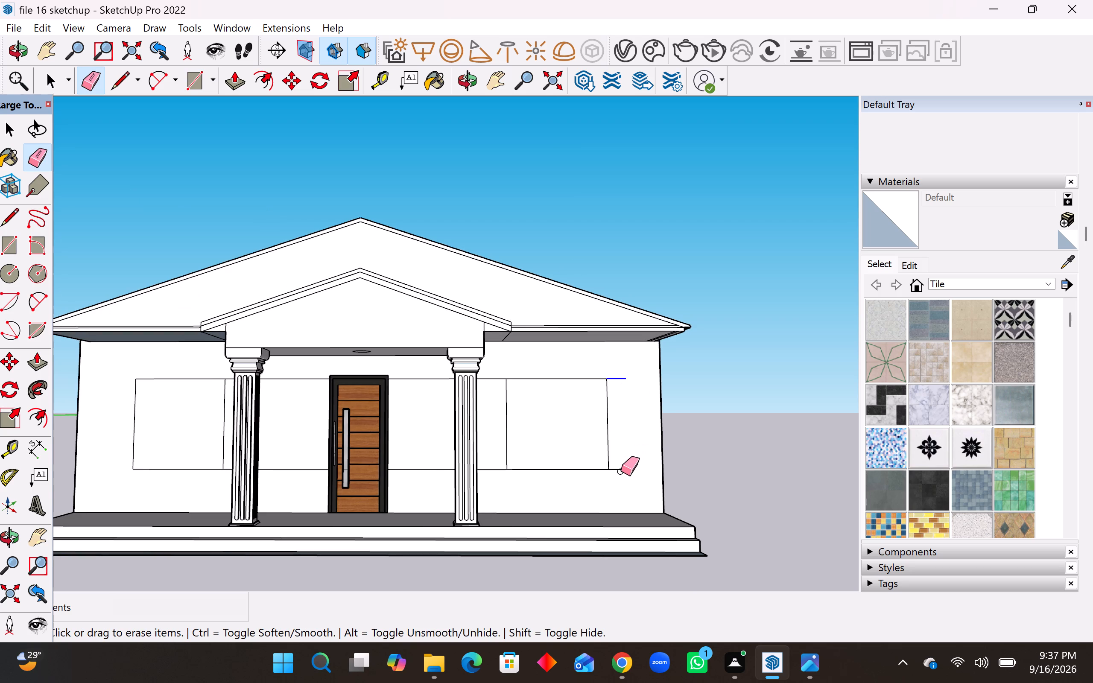
left_click(620, 468)
left_click(625, 469)
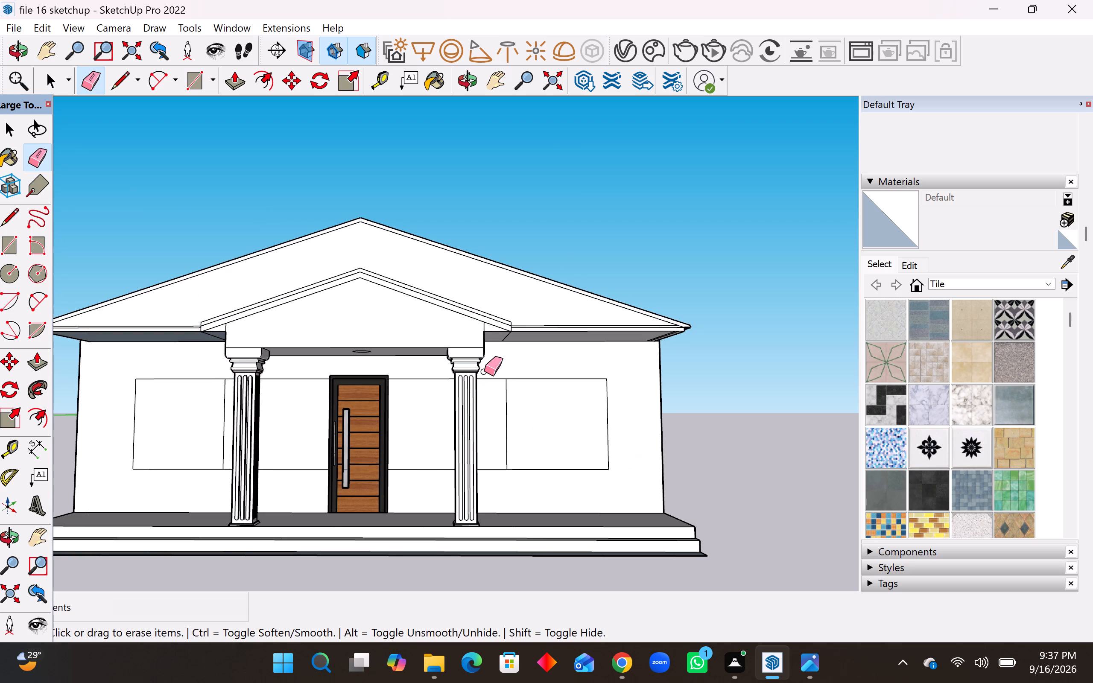
left_click(488, 379)
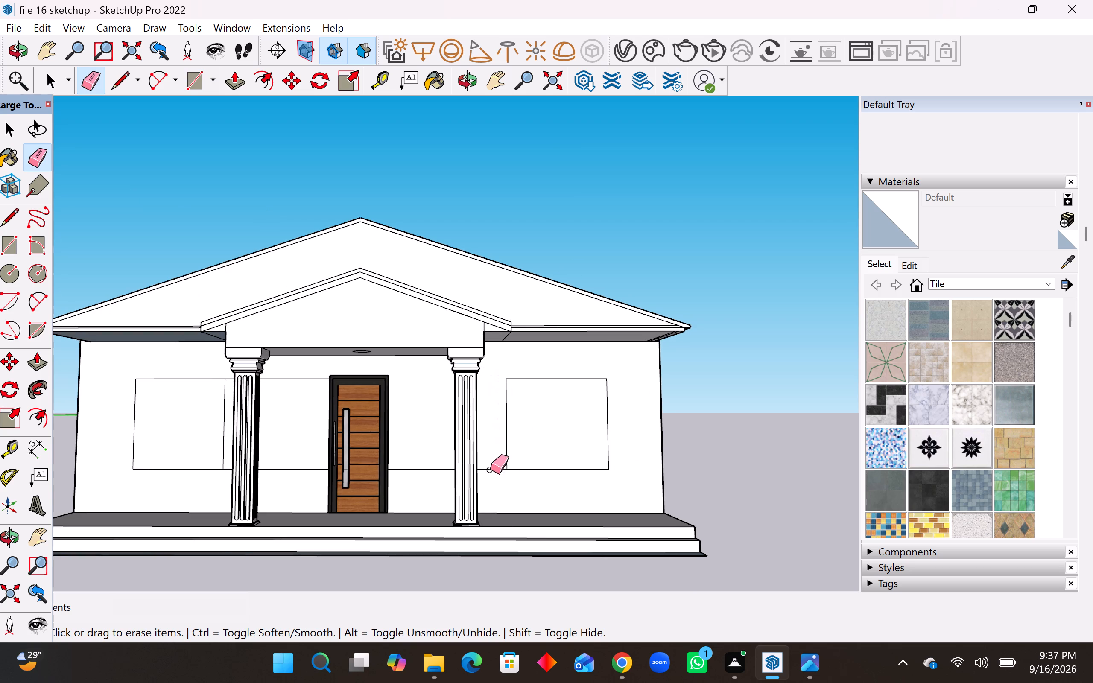
left_click(491, 468)
left_click(490, 469)
left_click(283, 379)
left_click(293, 469)
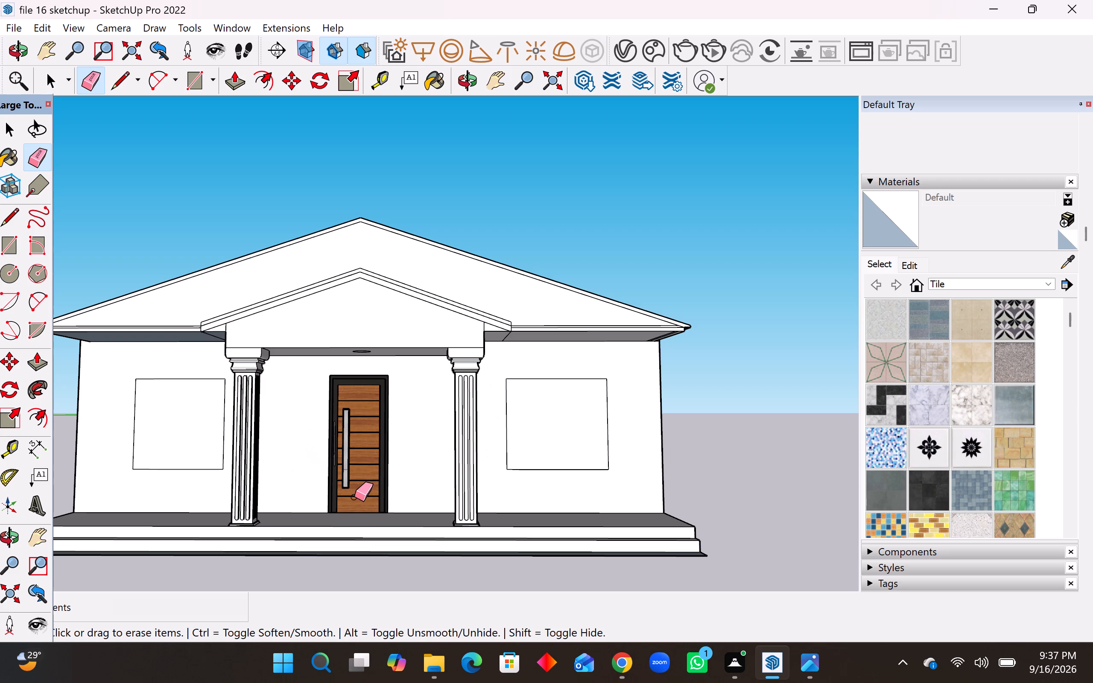
key("Escape")
Offset the outlines of both window openings inward by 2" to form their outer frames.
scroll(497, 453, "down", 2)
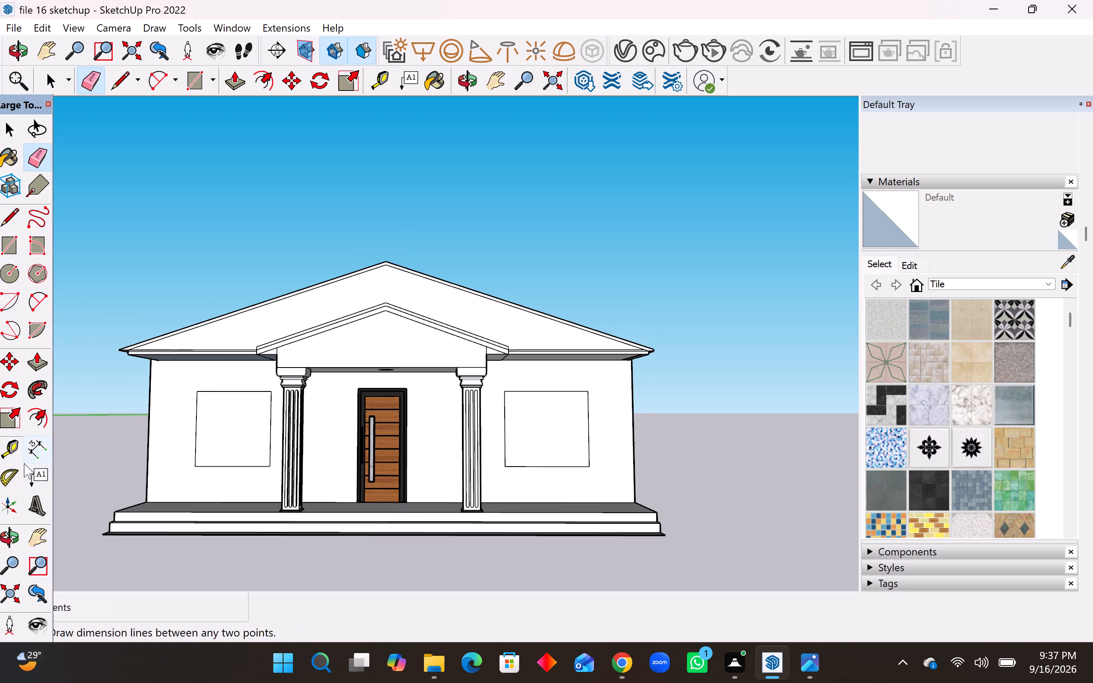
left_click(38, 414)
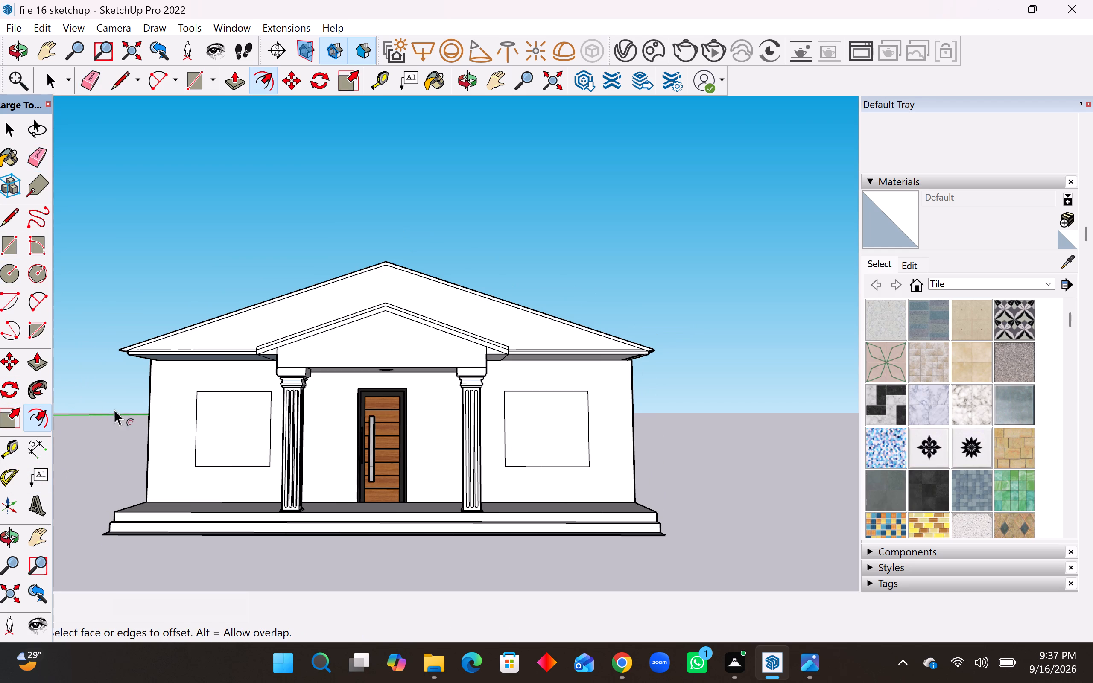
left_click(202, 432)
key("2")
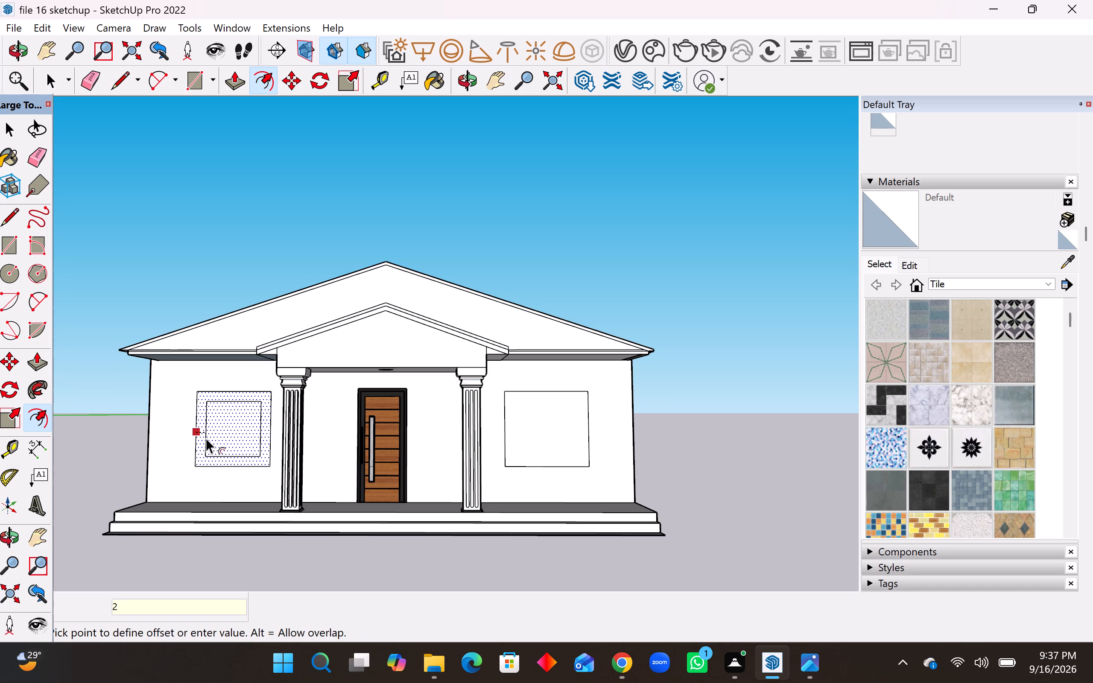
key("shift+quotedbl")
key("Return")
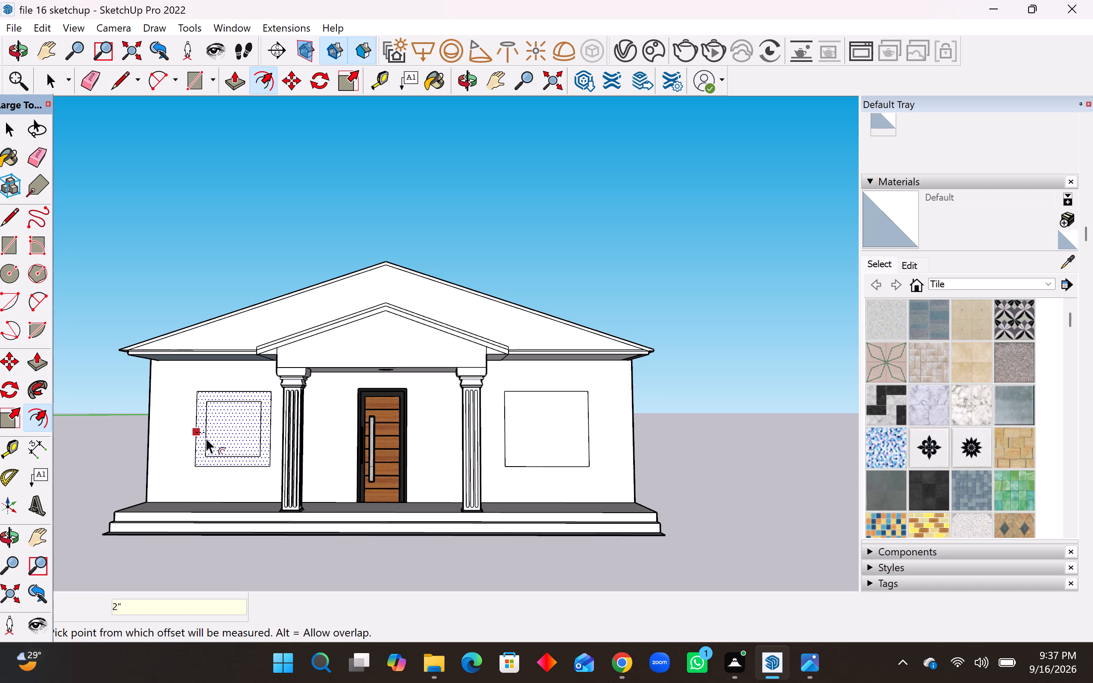
left_click(509, 411)
key("2")
key("shift+quotedbl")
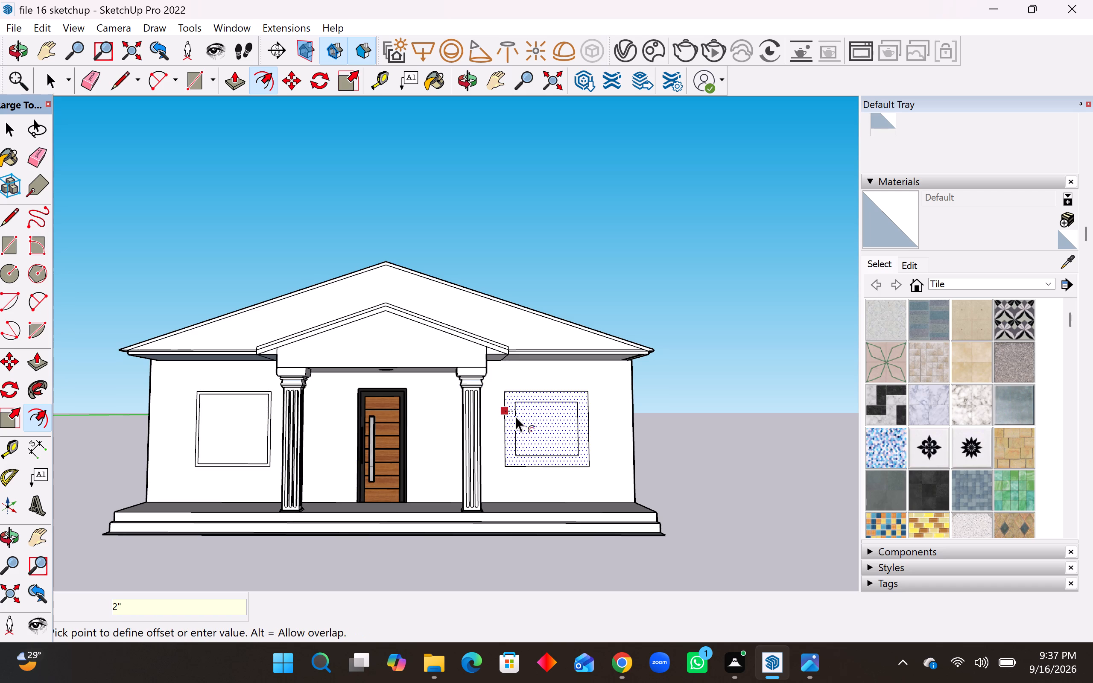
key("Return")
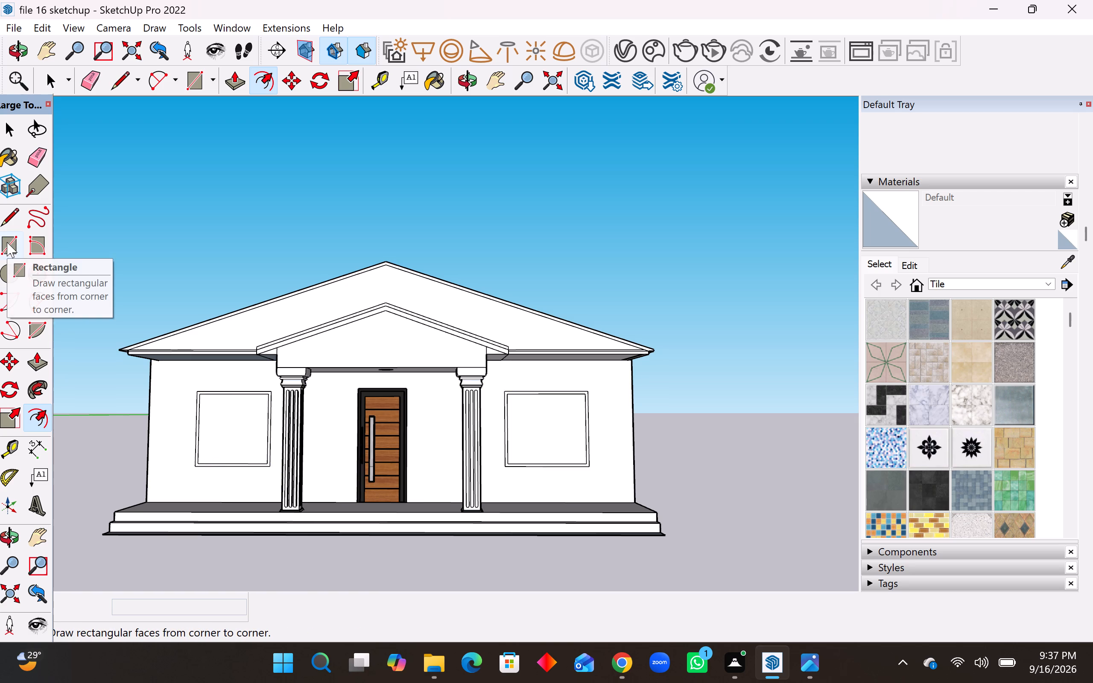
Split each window's inner face into two panes with a vertical centre line from top midpoint to bottom edge.
left_click(6, 224)
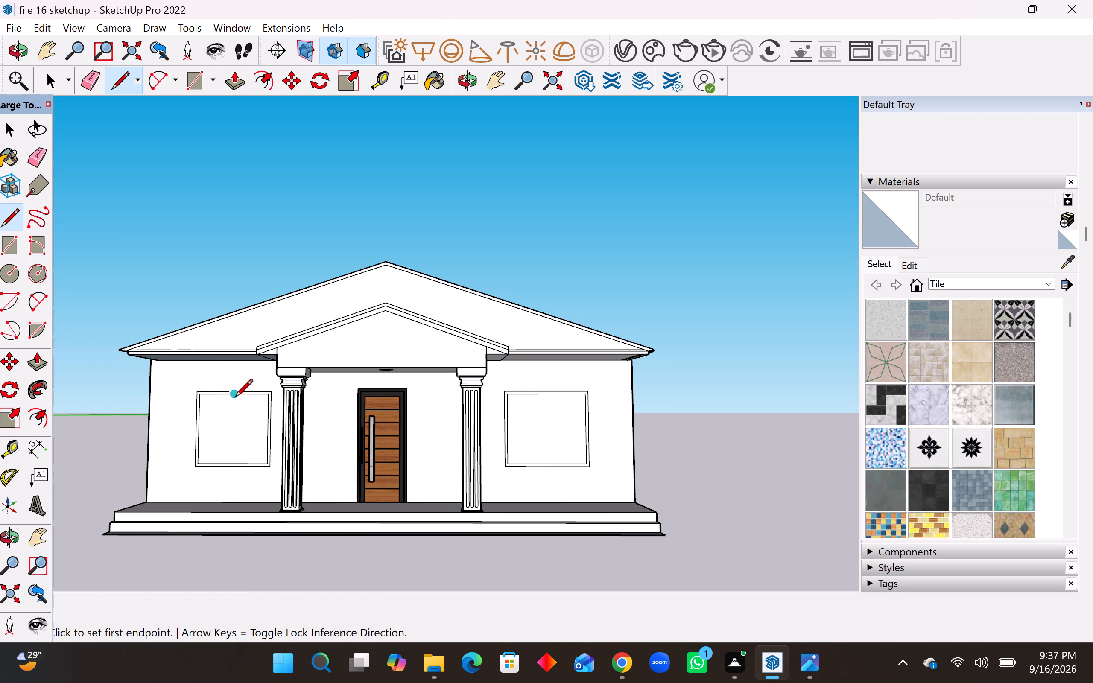
left_click(236, 398)
left_click(231, 462)
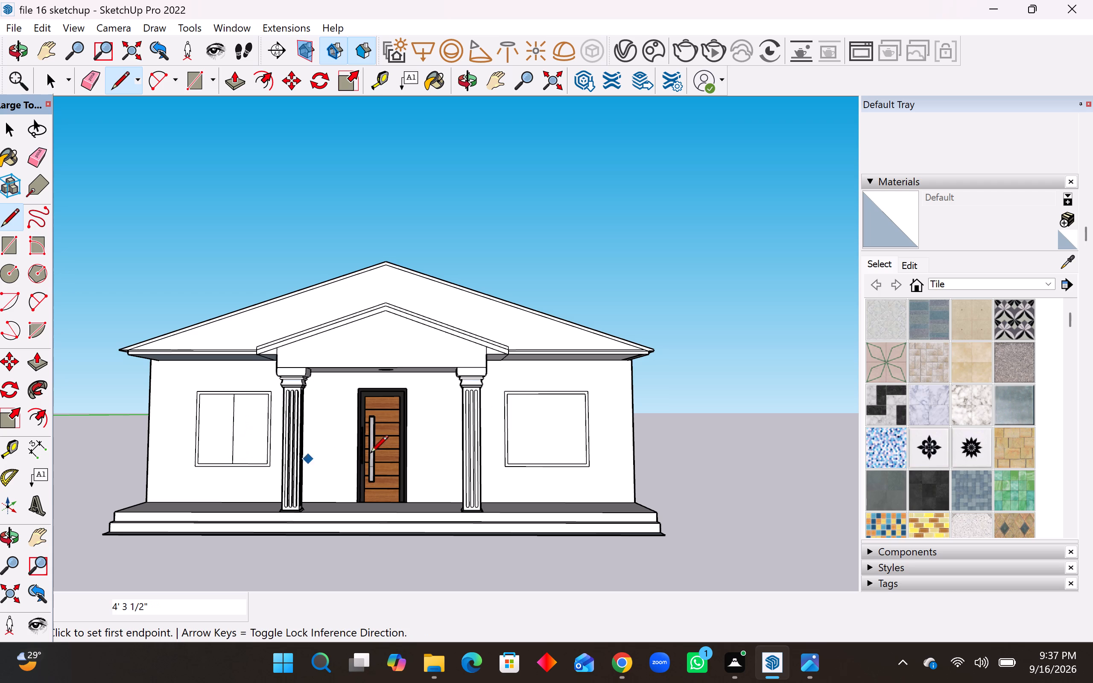
left_click(546, 397)
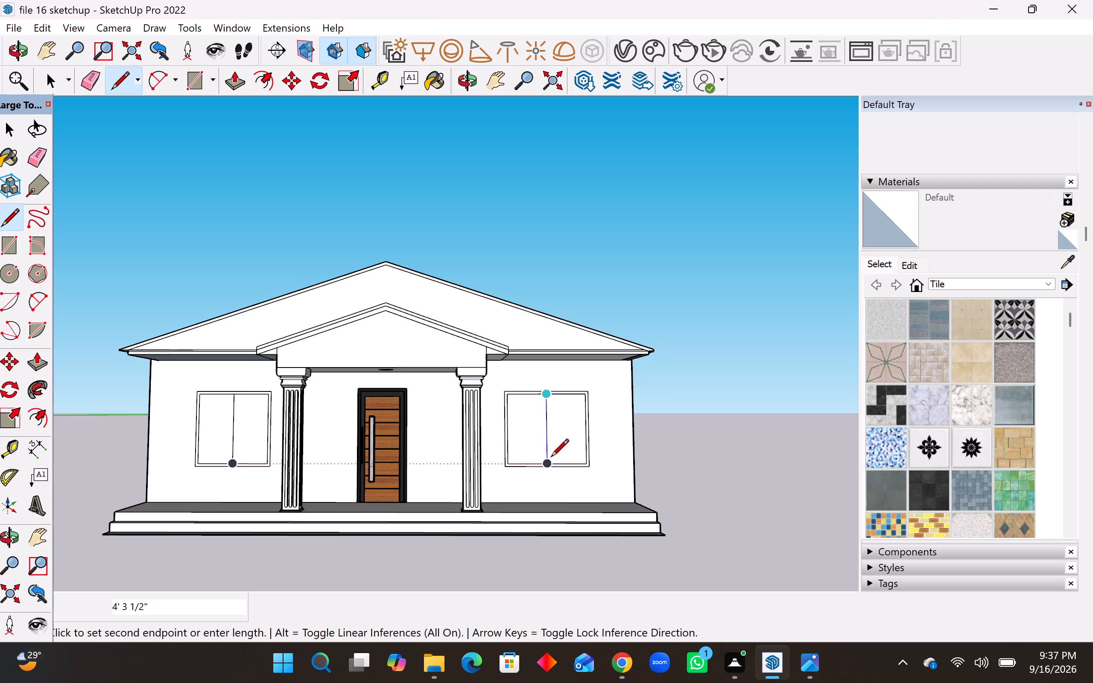
left_click(551, 458)
key("space")
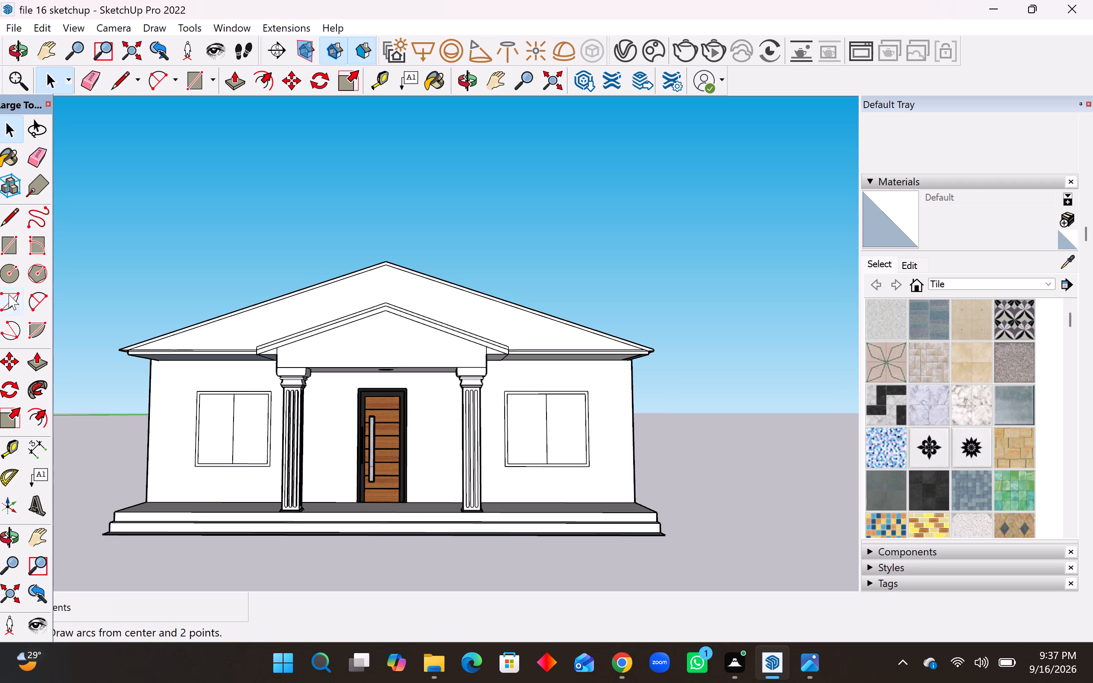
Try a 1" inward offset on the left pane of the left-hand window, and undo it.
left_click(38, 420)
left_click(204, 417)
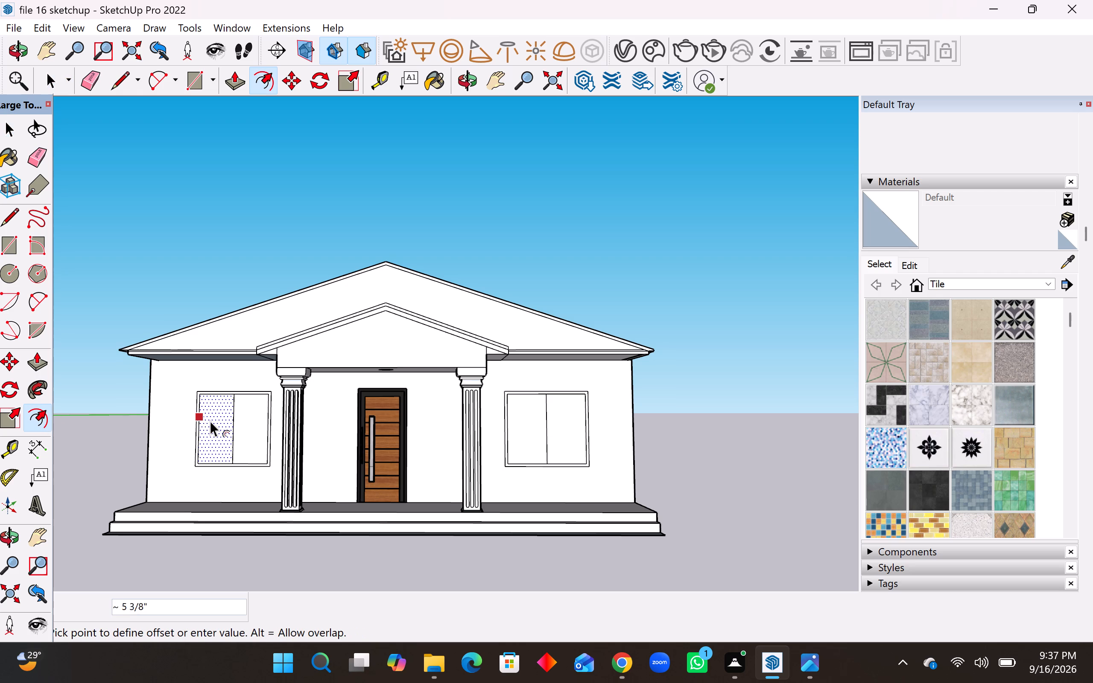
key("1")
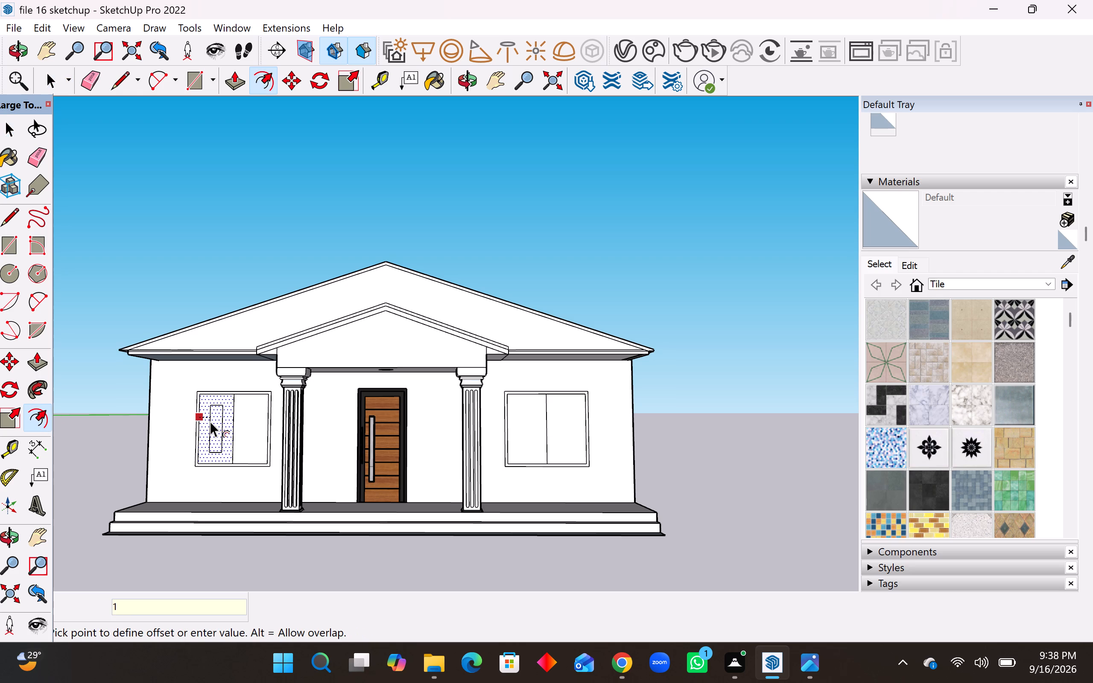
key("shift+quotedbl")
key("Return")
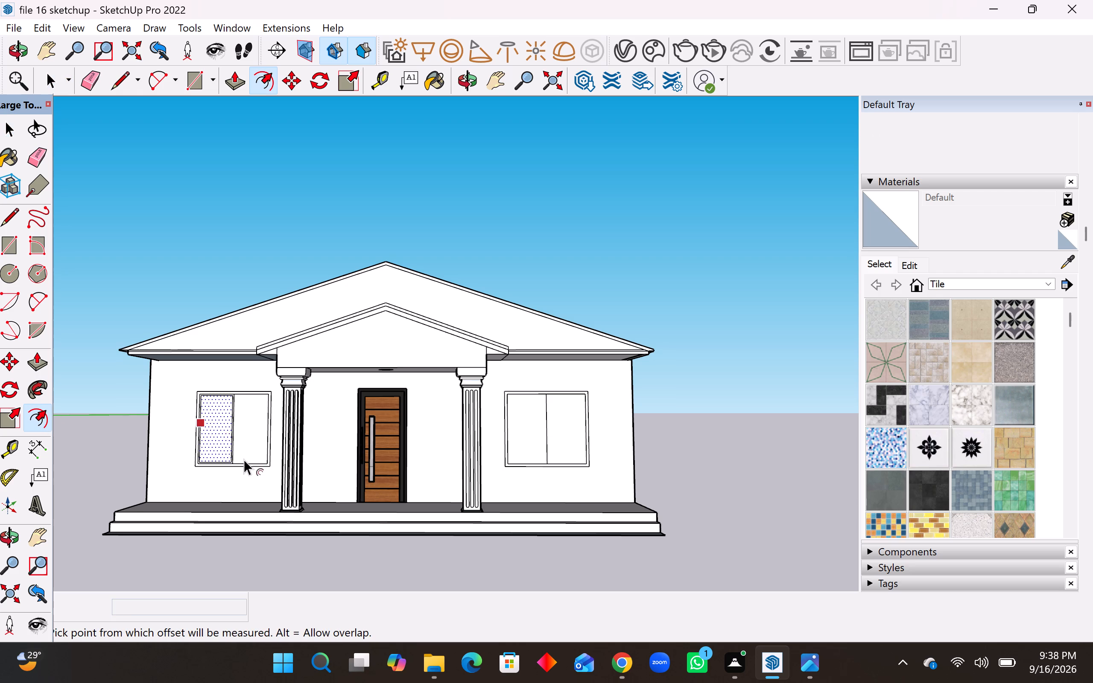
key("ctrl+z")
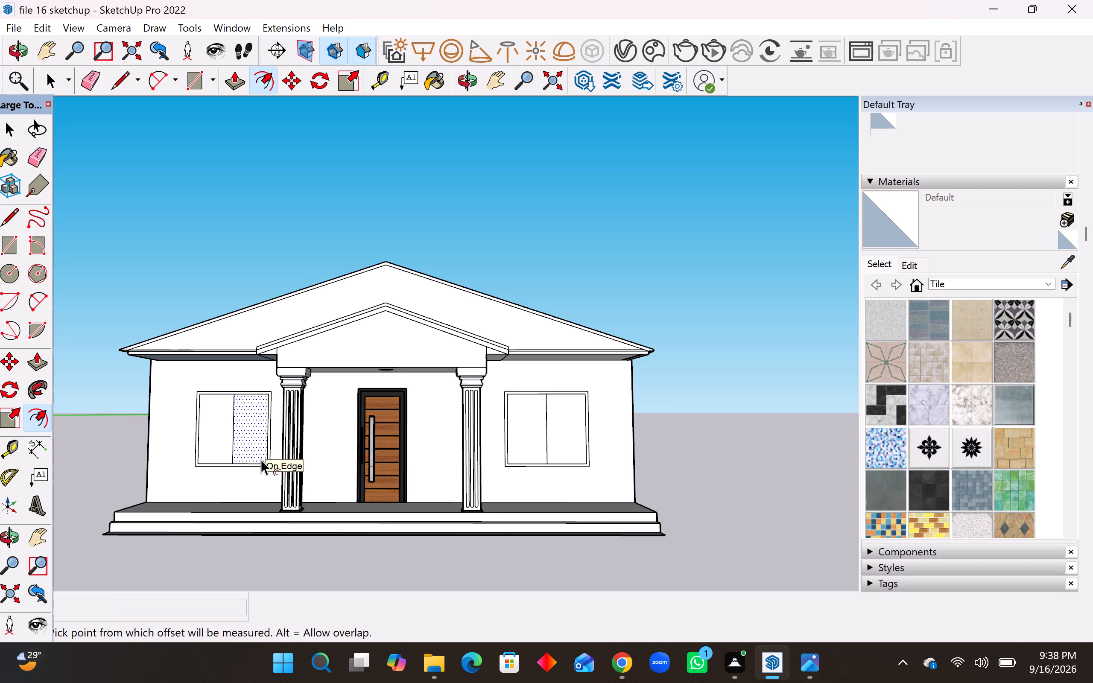
Offset the left pane of the left-hand window inward by 2".
left_click(209, 420)
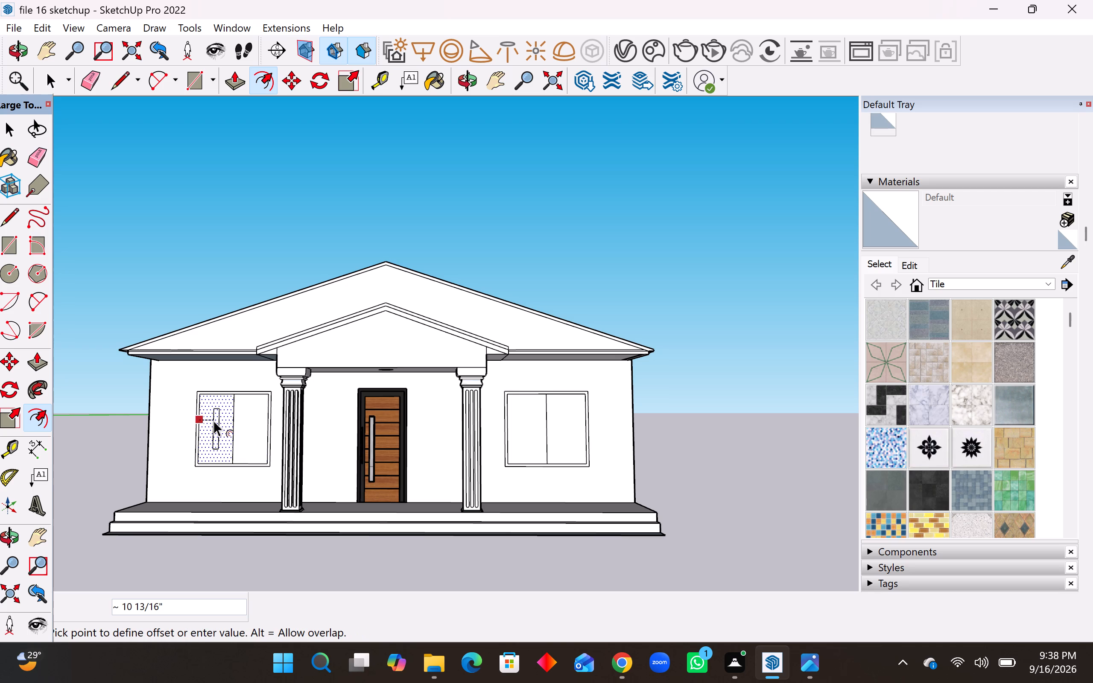
key("2")
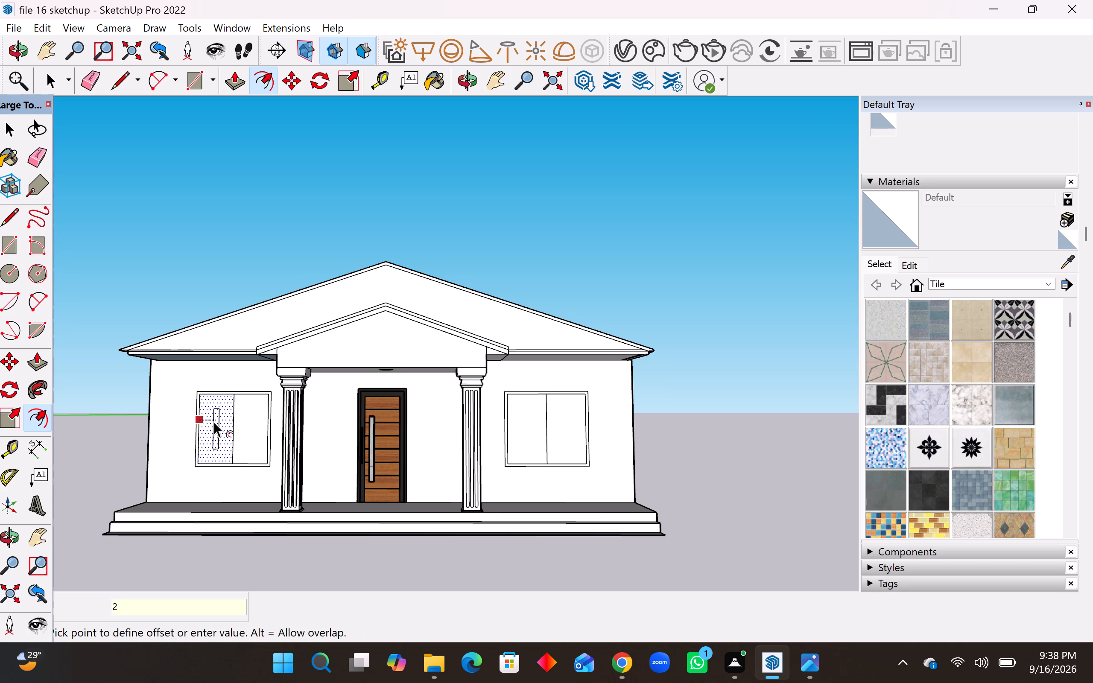
key("shift+quotedbl")
key("Return")
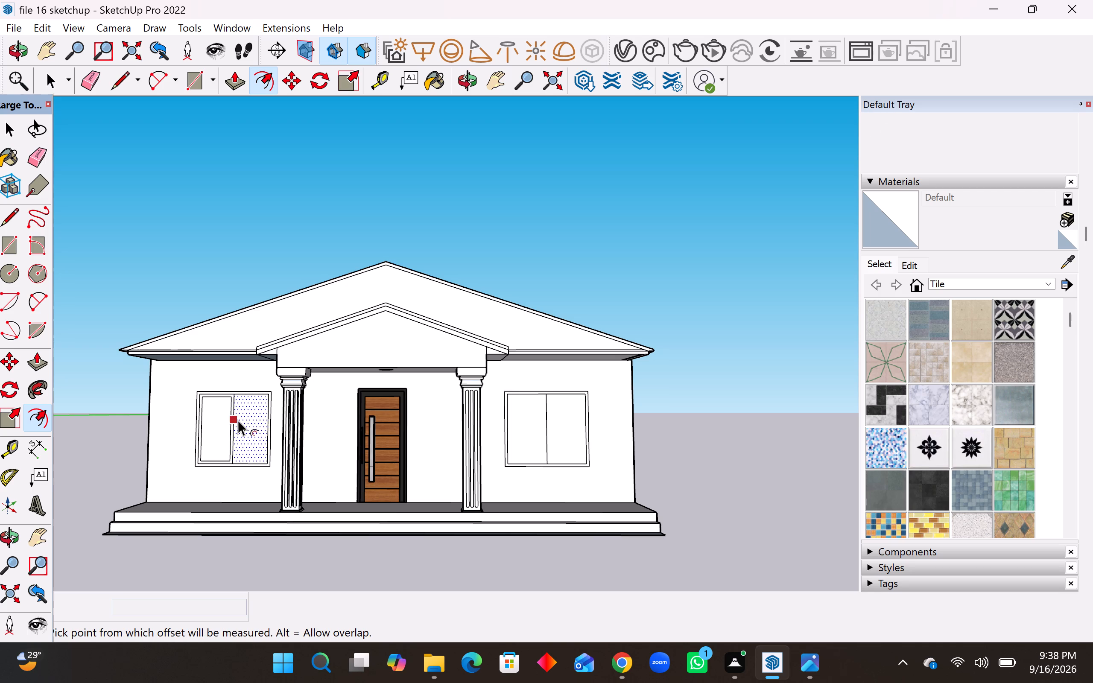
Offset the right pane of the left-hand window and both panes of the right-hand window inward by 2".
left_click(238, 420)
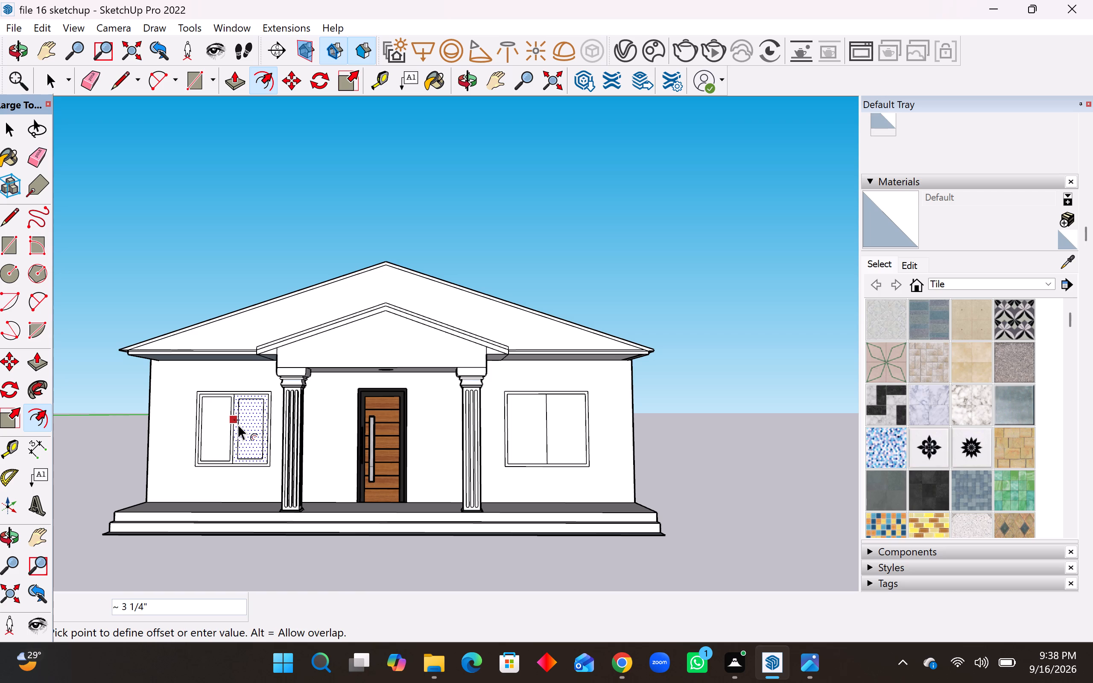
key("2")
key("shift+quotedbl")
key("Return")
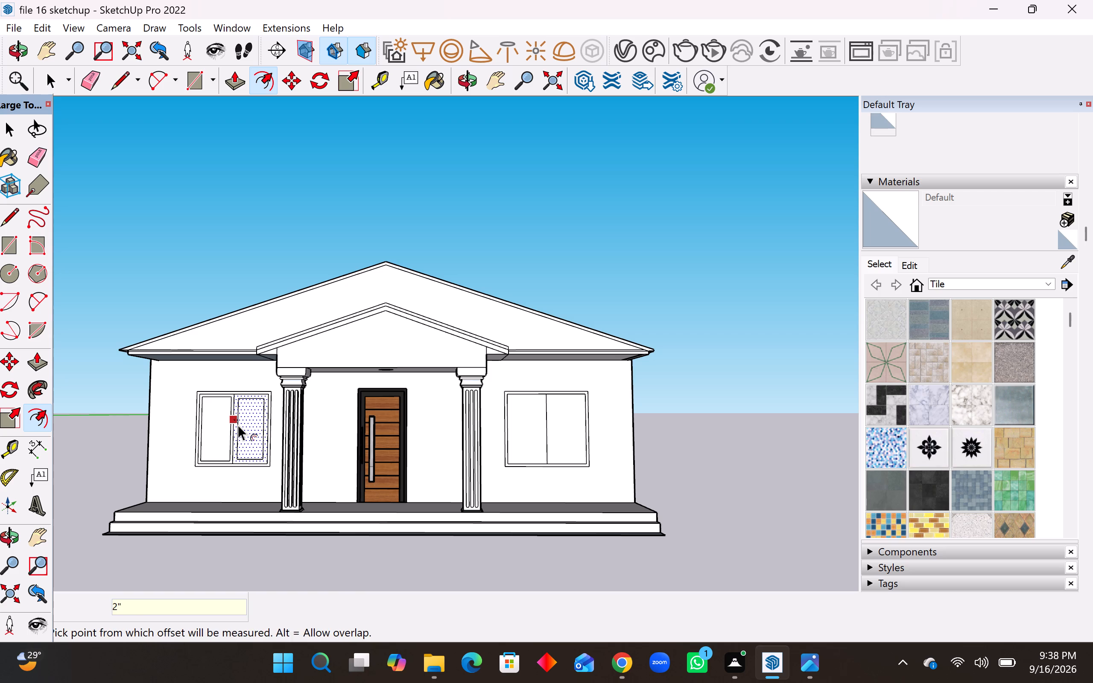
left_click(512, 427)
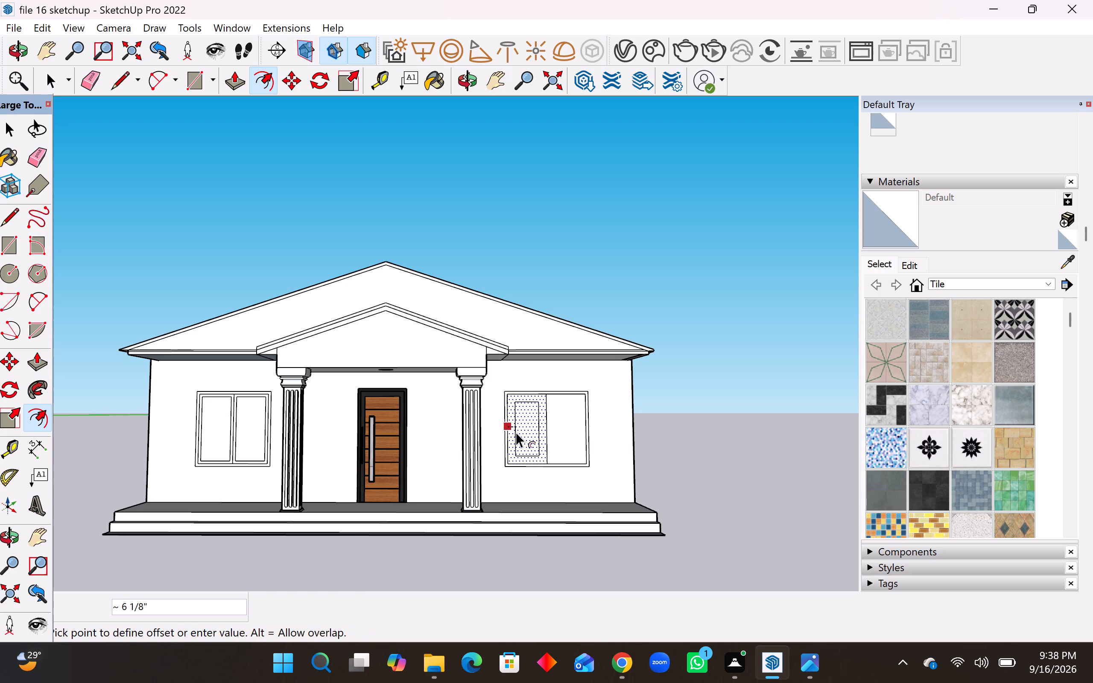
type("2\"")
key("Return")
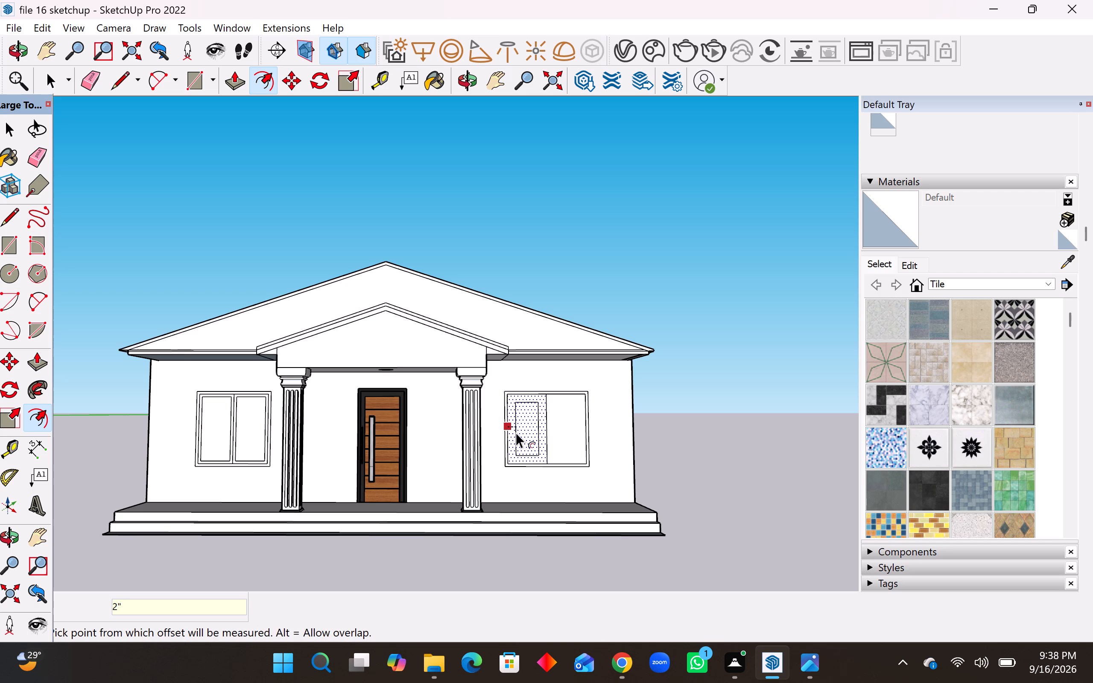
left_click(550, 413)
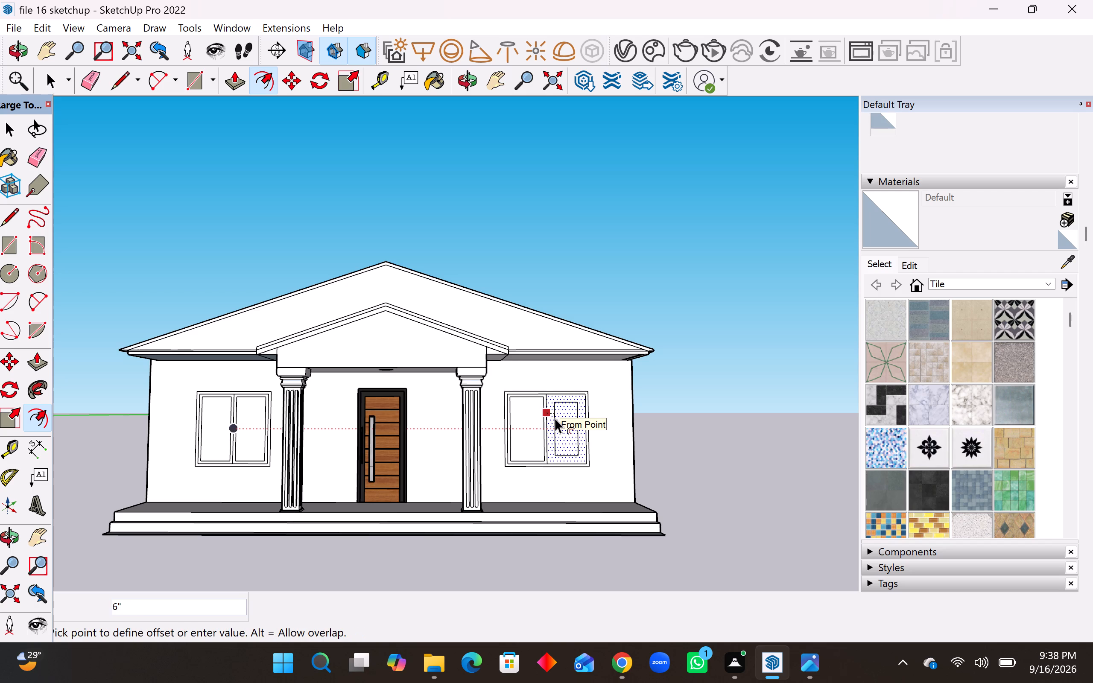
key("2")
key("shift+quotedbl")
key("Return")
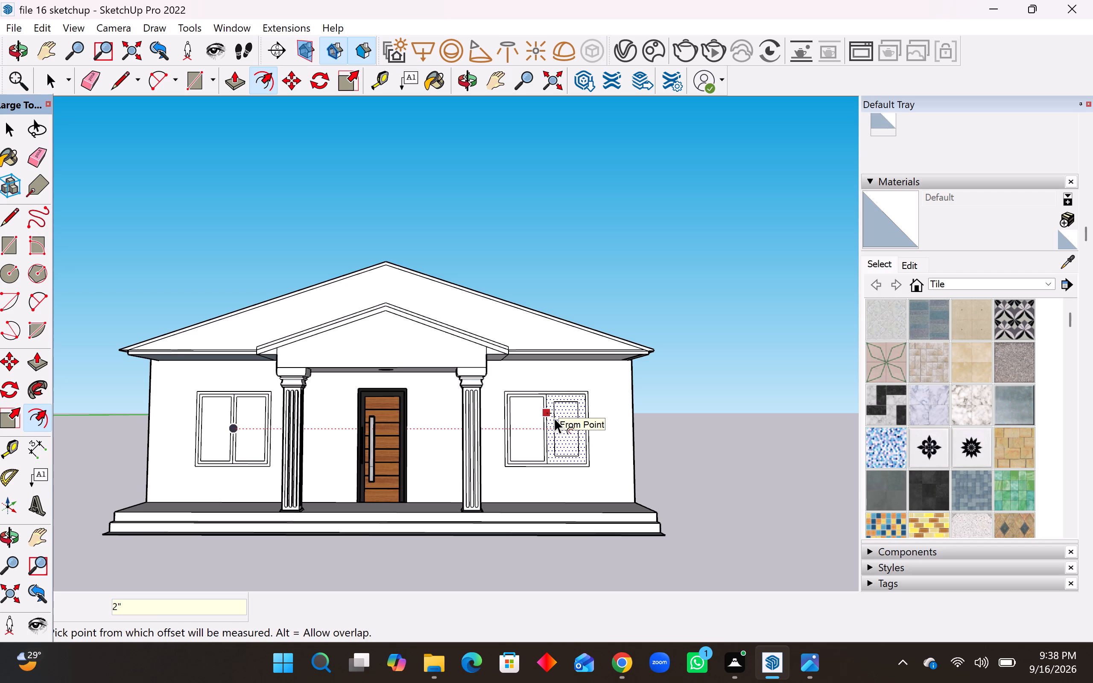
key("space")
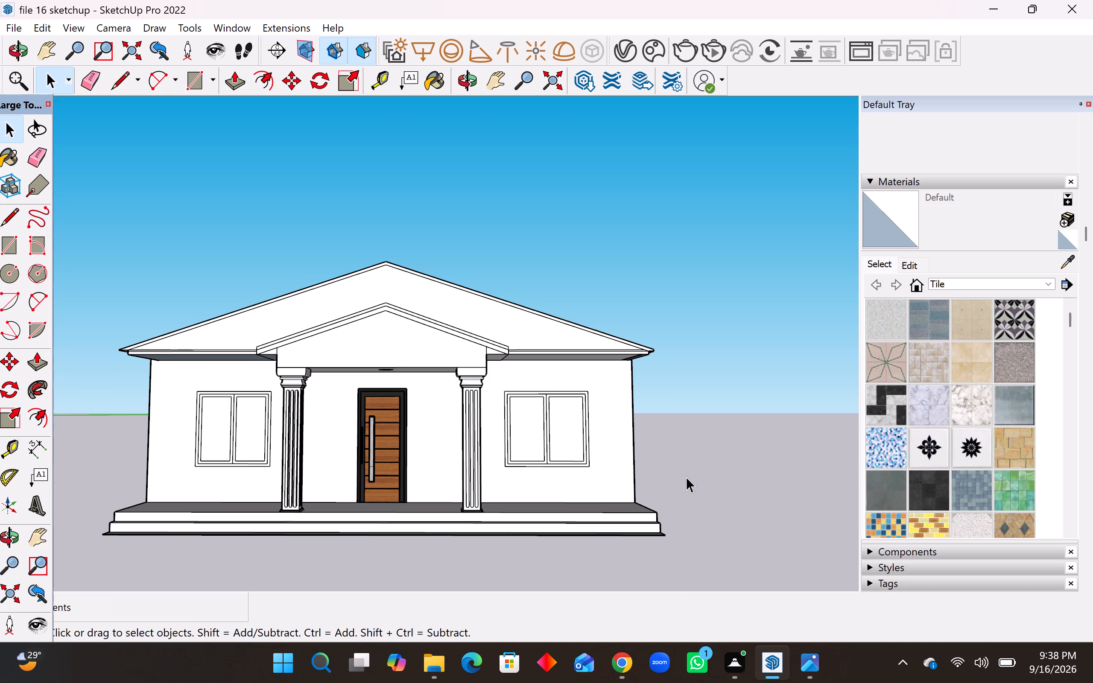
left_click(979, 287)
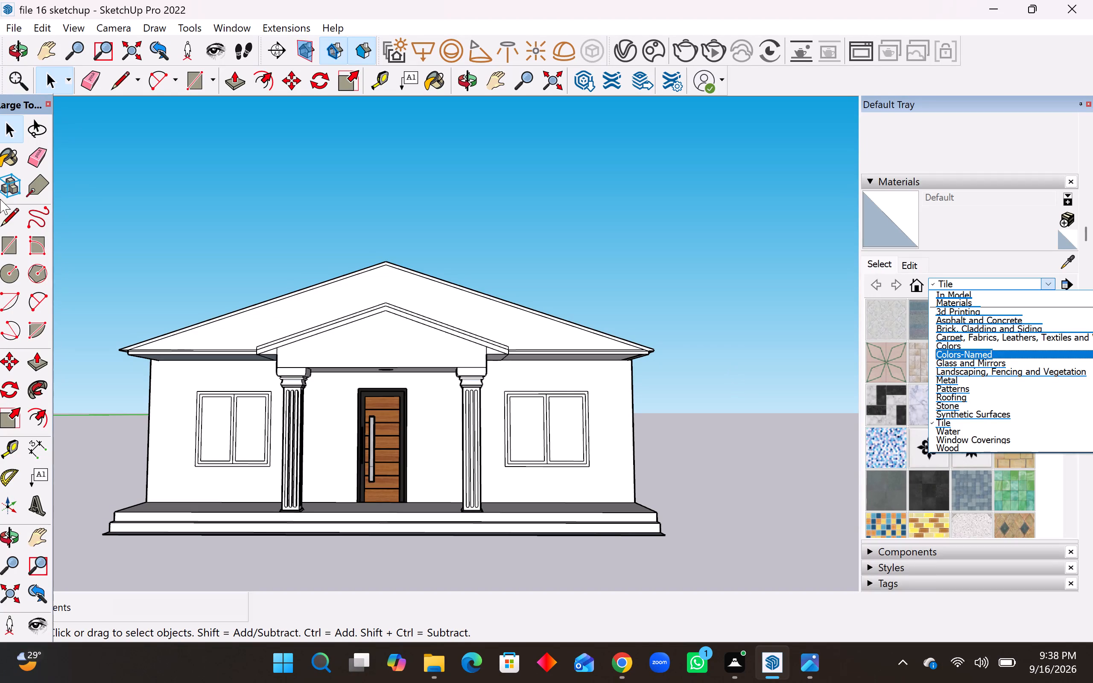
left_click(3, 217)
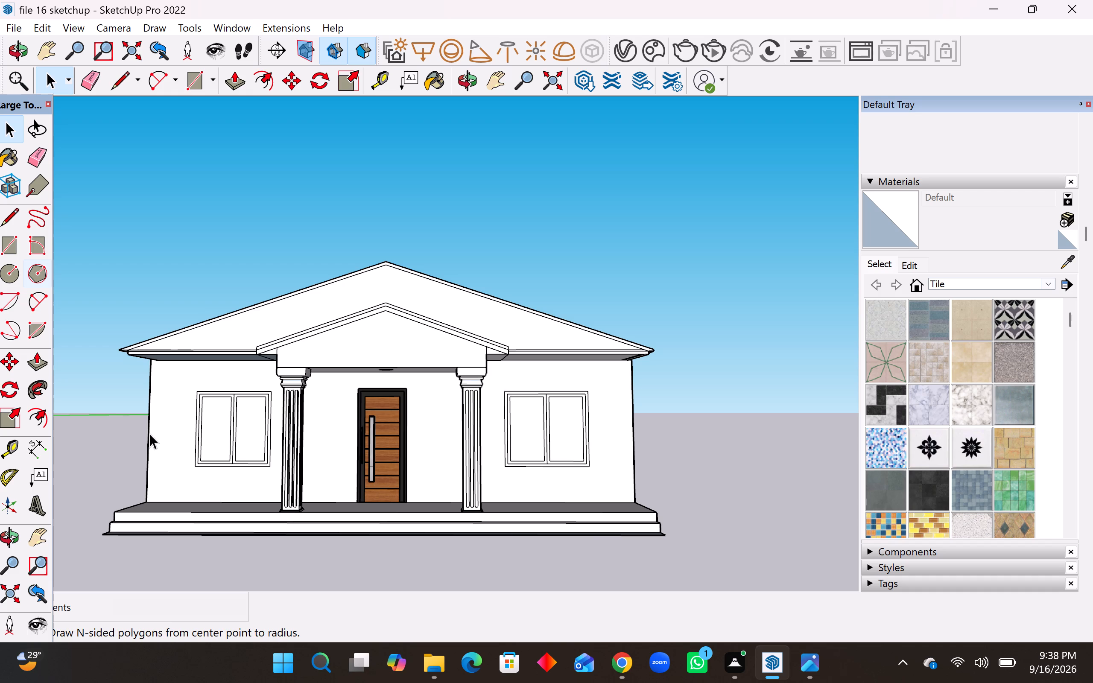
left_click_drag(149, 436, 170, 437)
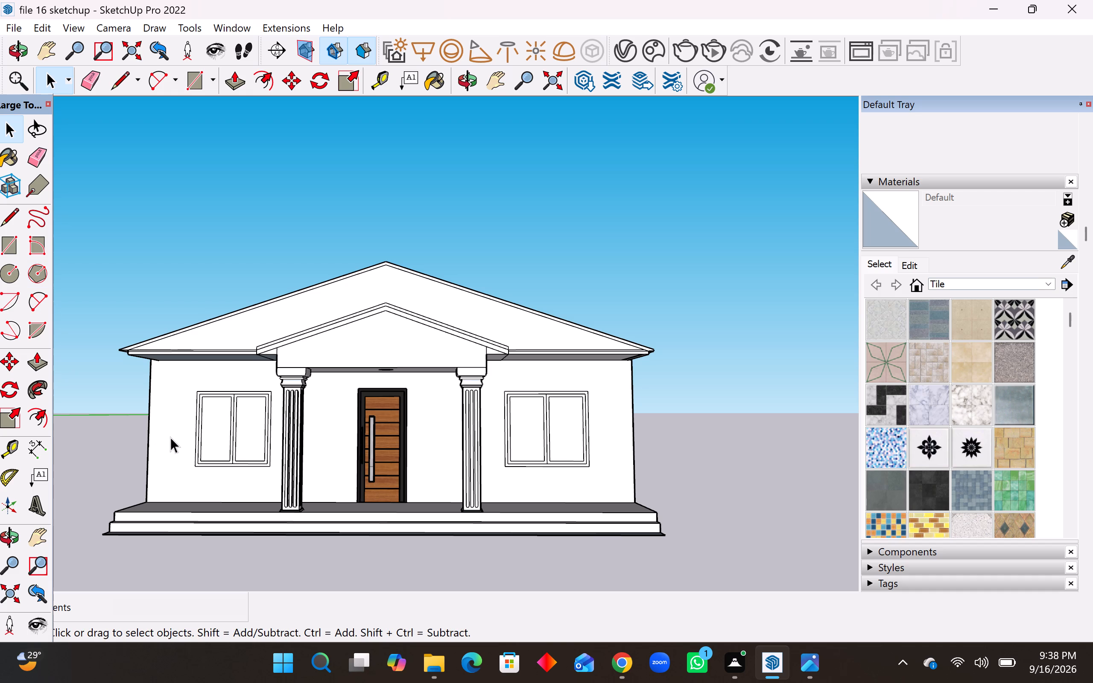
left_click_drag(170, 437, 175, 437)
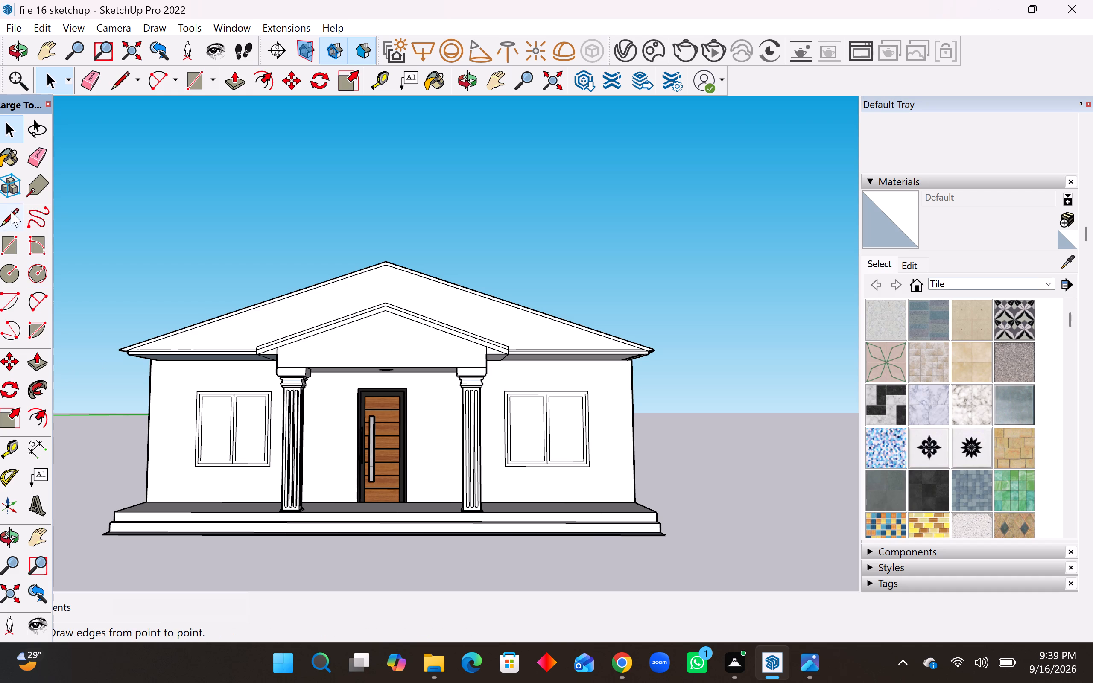
Draw a horizontal line about 2' 11 3/8" long from the front wall's left edge to the left-hand window's outer frame.
left_click(0, 225)
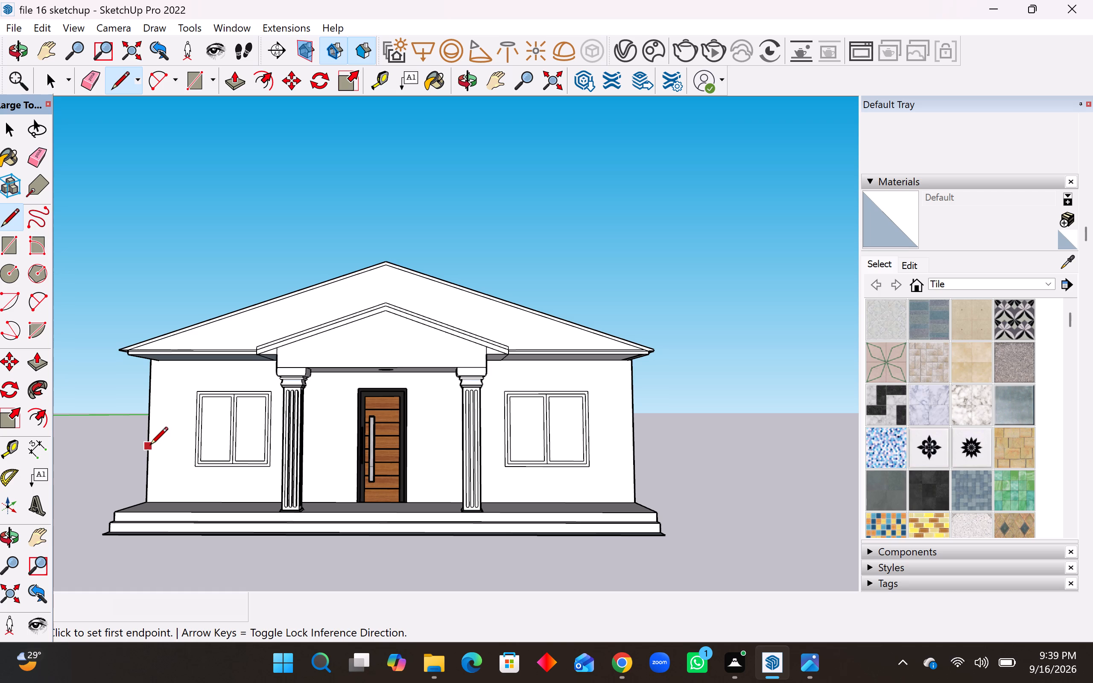
left_click(150, 446)
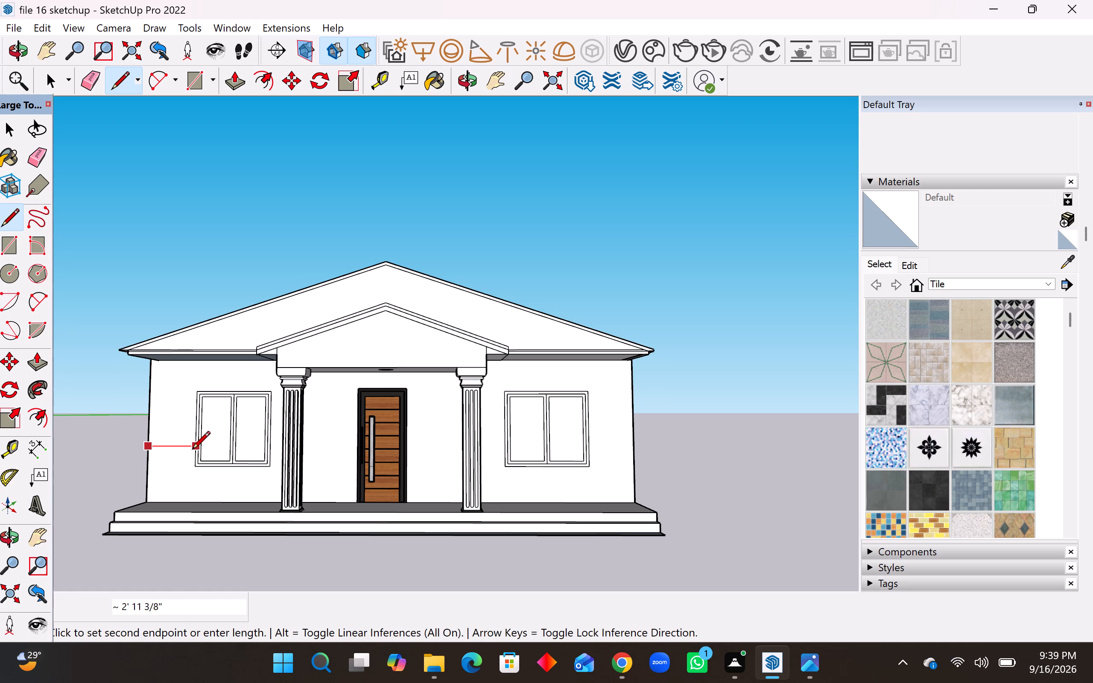
left_click(192, 450)
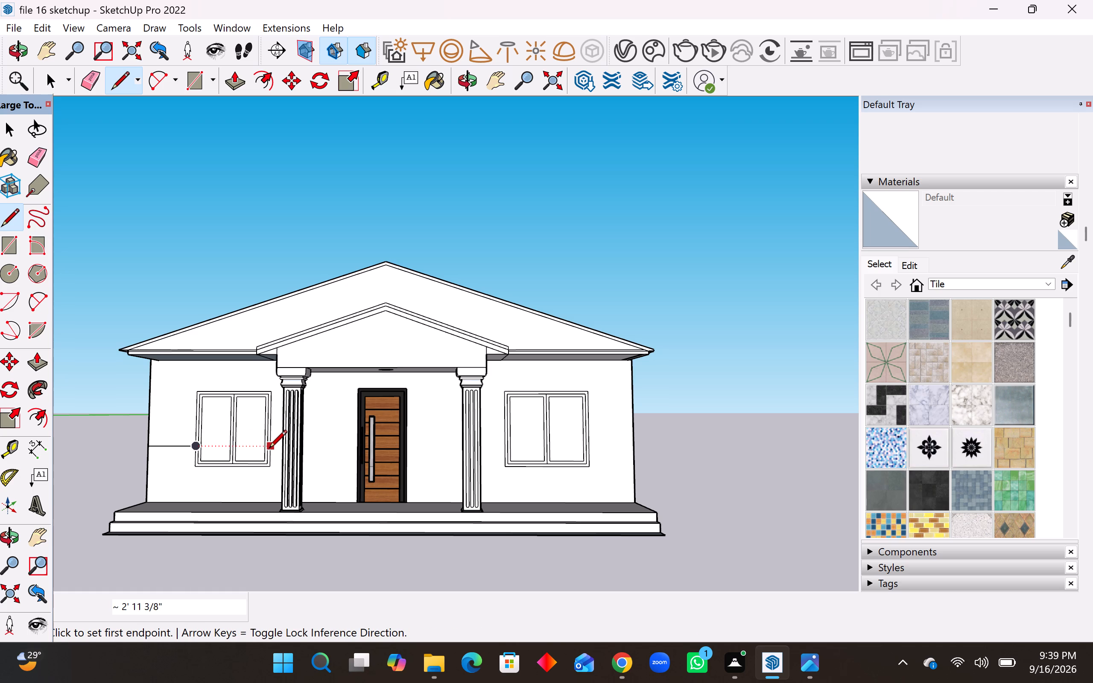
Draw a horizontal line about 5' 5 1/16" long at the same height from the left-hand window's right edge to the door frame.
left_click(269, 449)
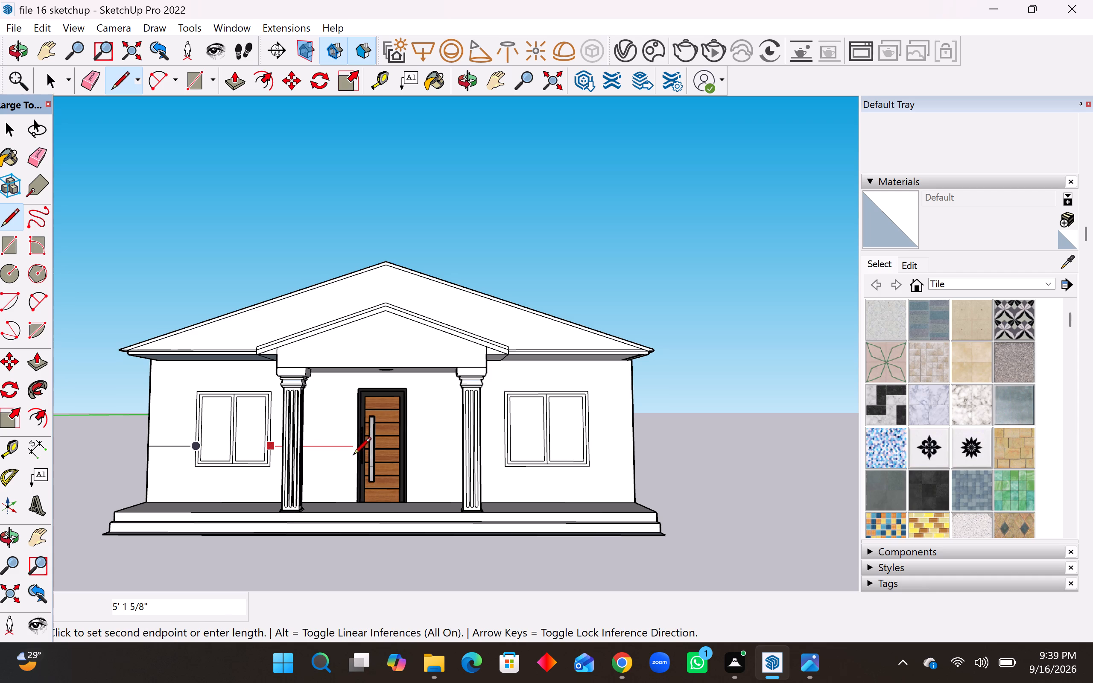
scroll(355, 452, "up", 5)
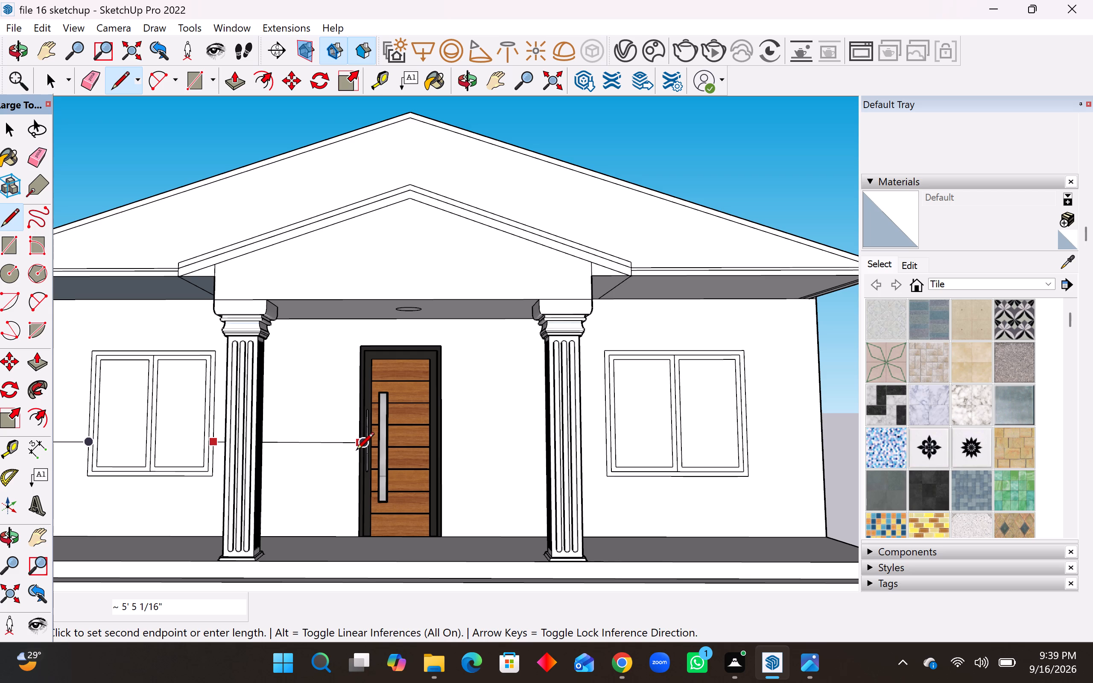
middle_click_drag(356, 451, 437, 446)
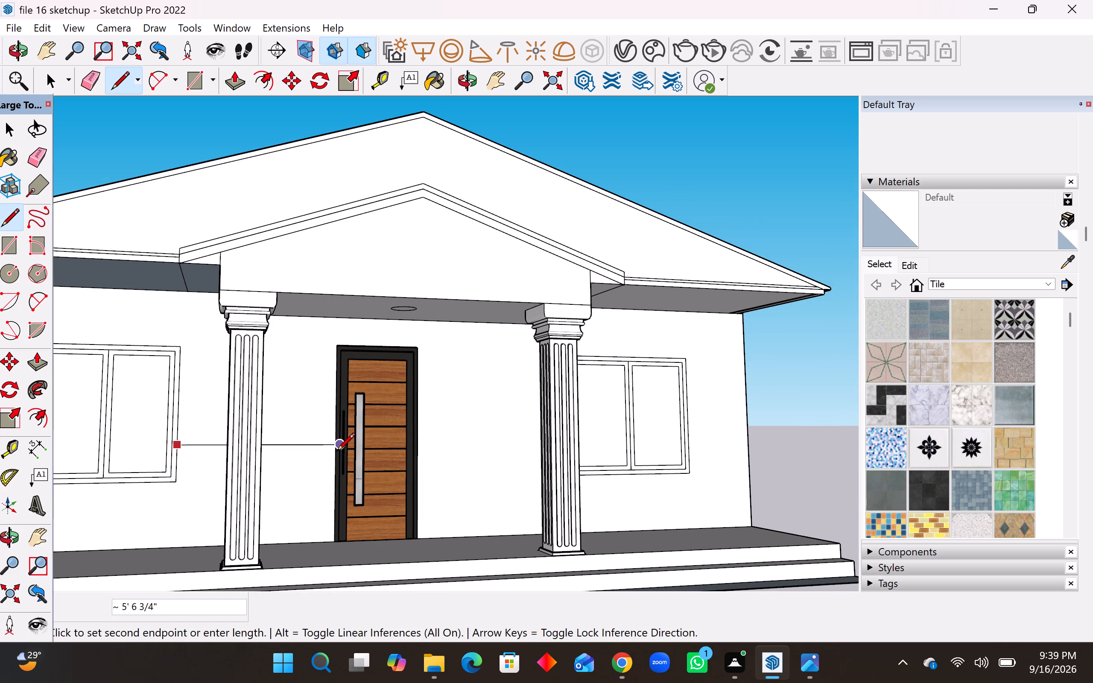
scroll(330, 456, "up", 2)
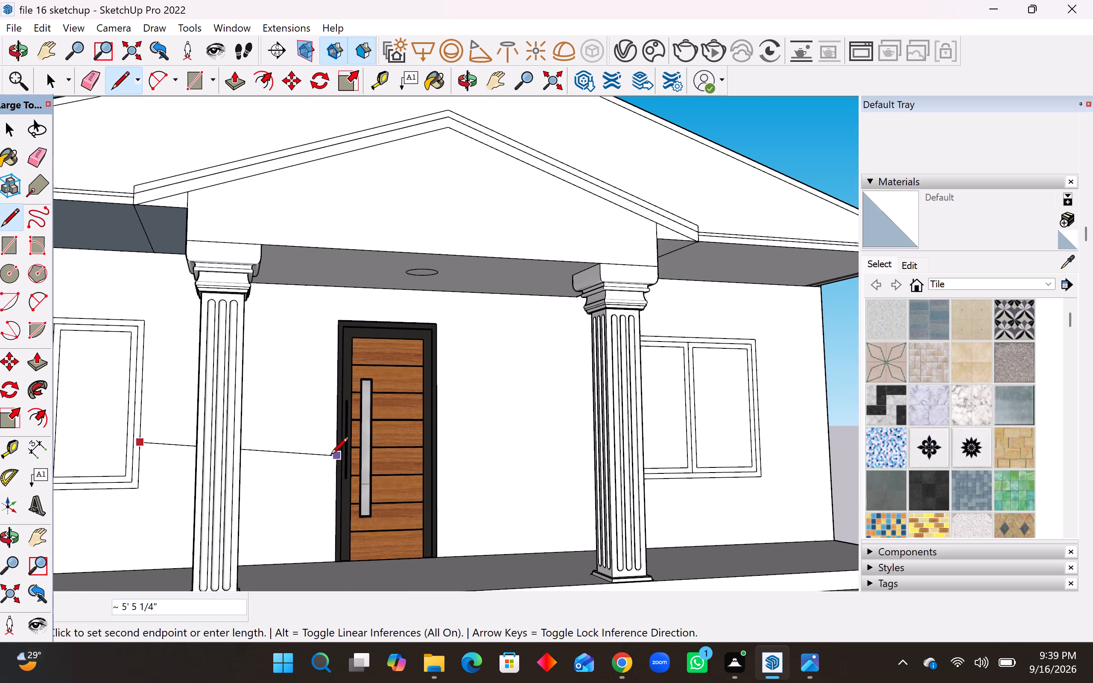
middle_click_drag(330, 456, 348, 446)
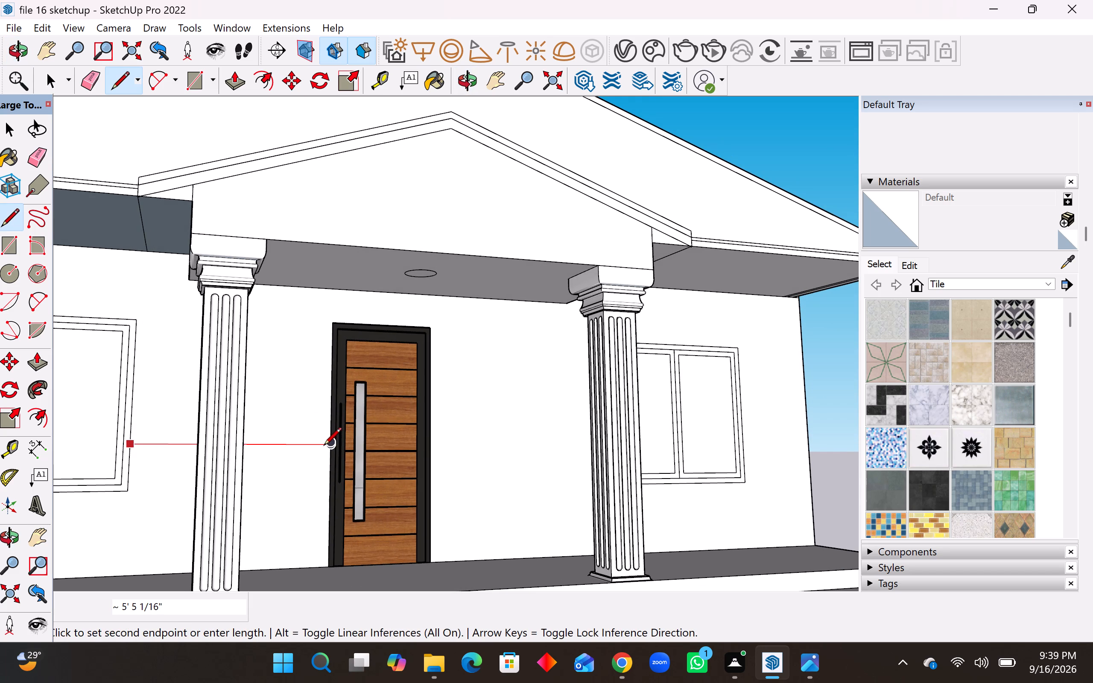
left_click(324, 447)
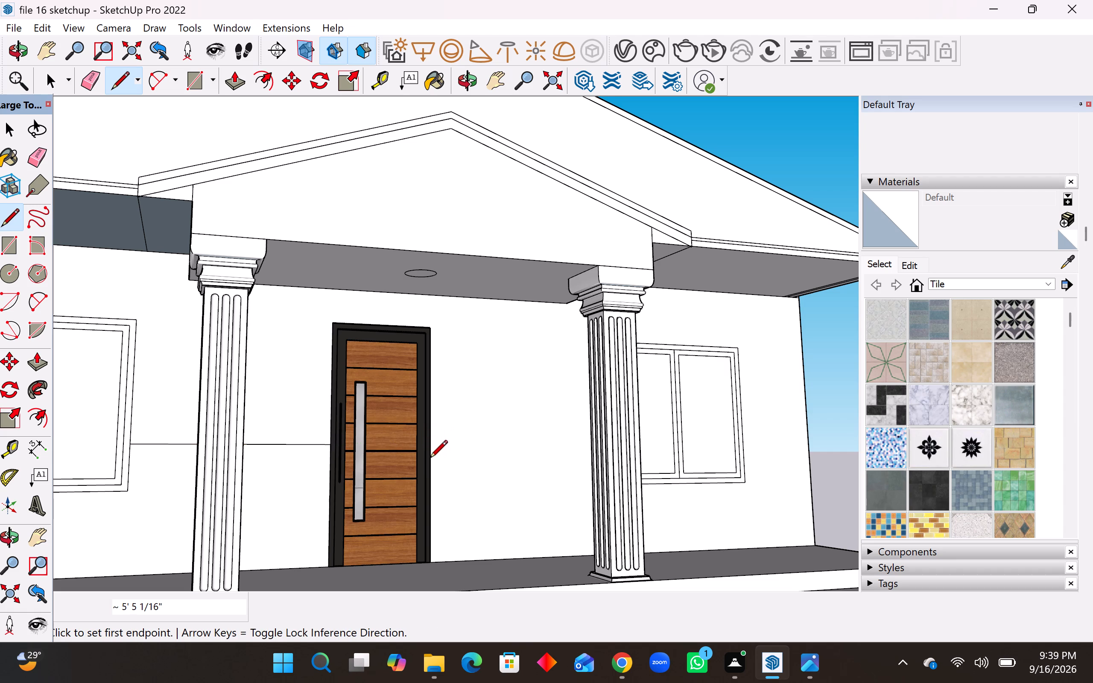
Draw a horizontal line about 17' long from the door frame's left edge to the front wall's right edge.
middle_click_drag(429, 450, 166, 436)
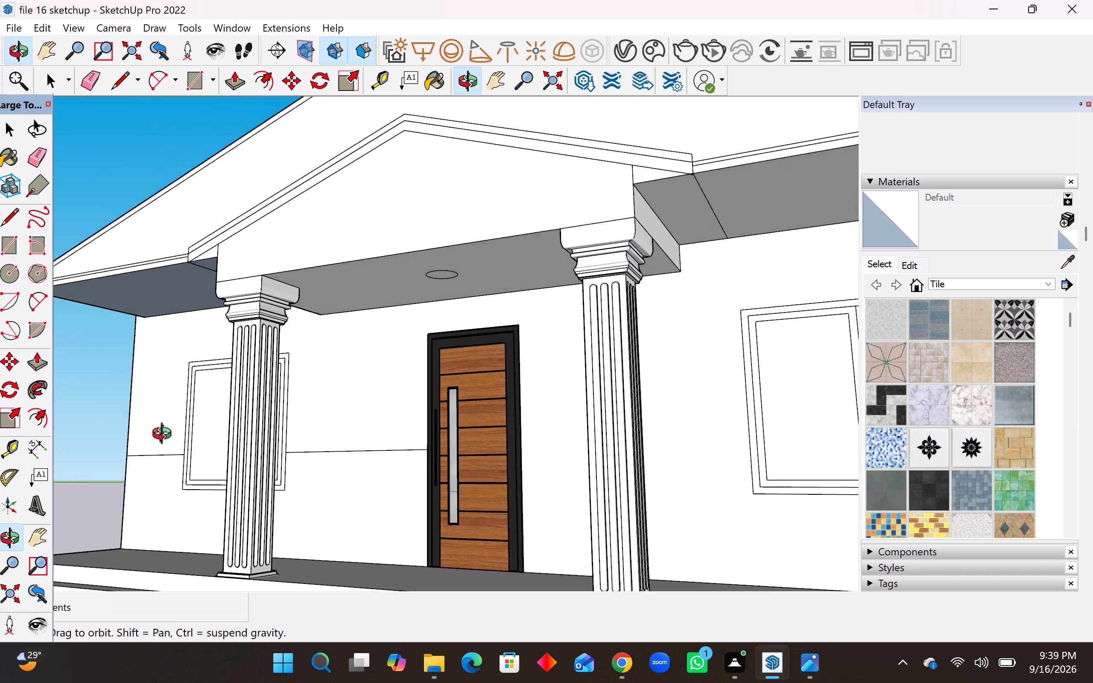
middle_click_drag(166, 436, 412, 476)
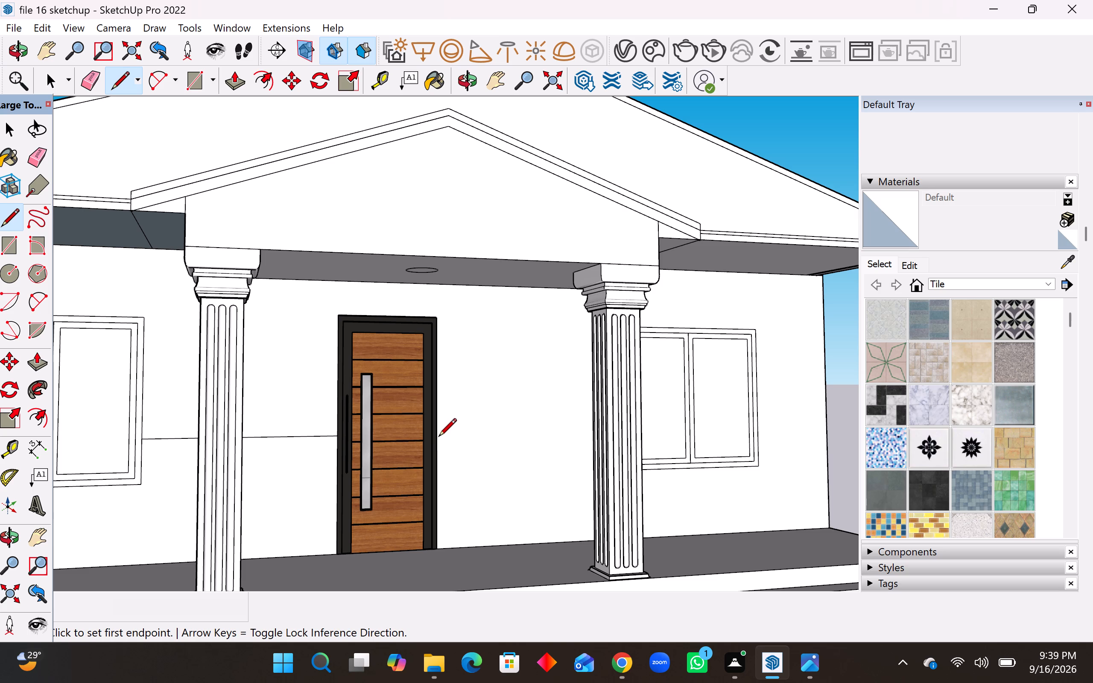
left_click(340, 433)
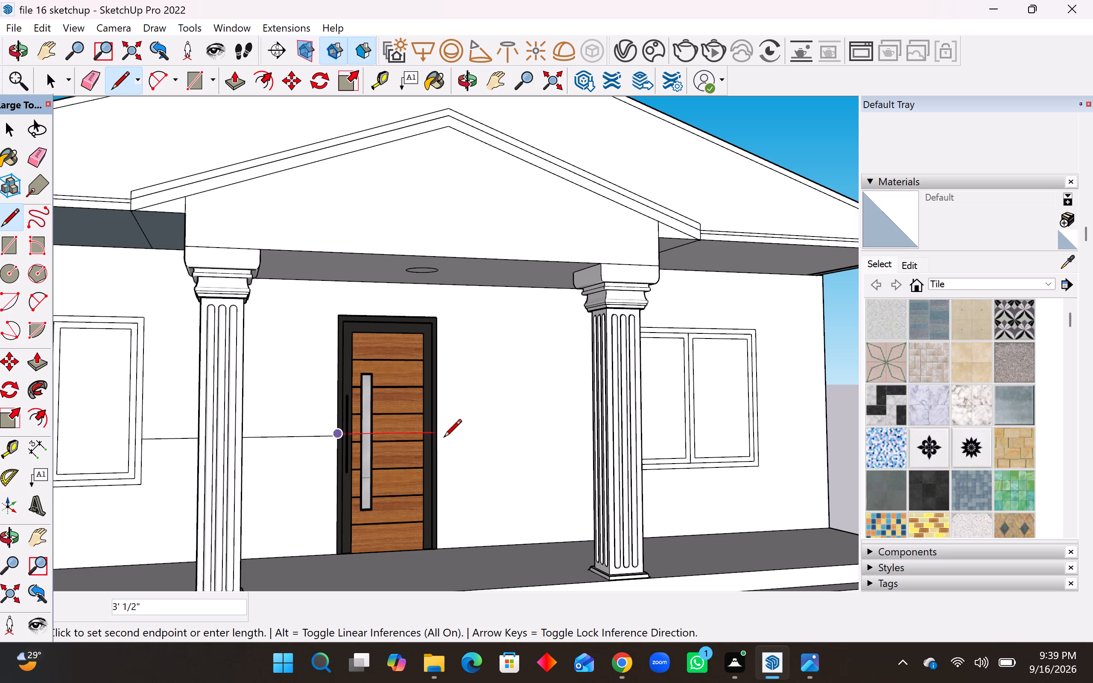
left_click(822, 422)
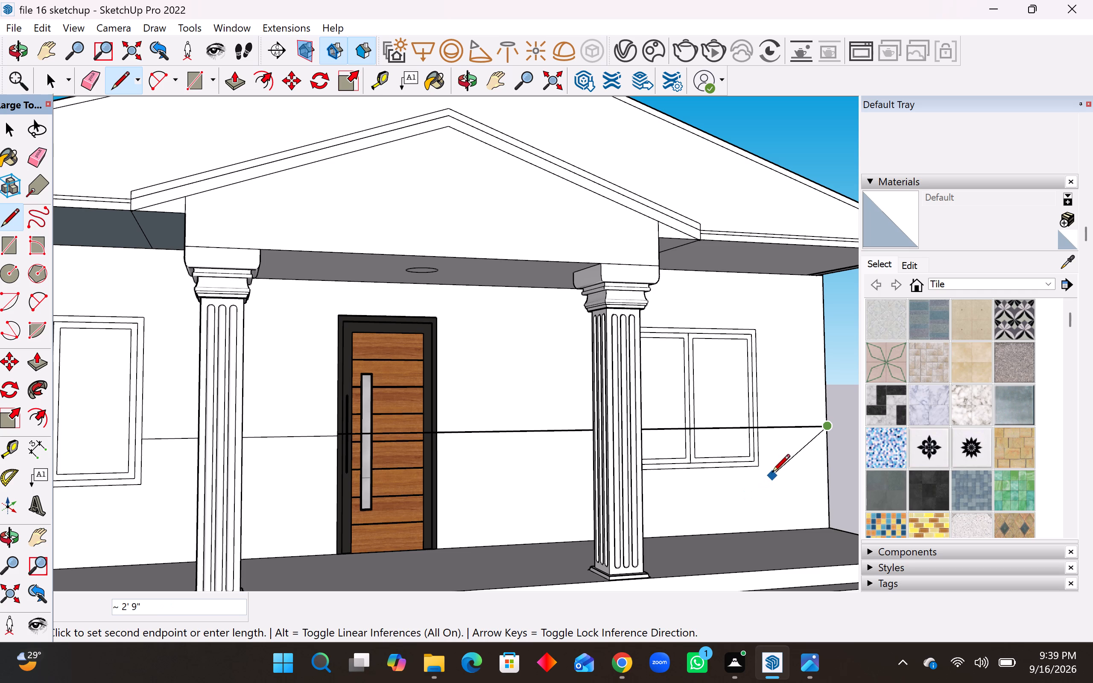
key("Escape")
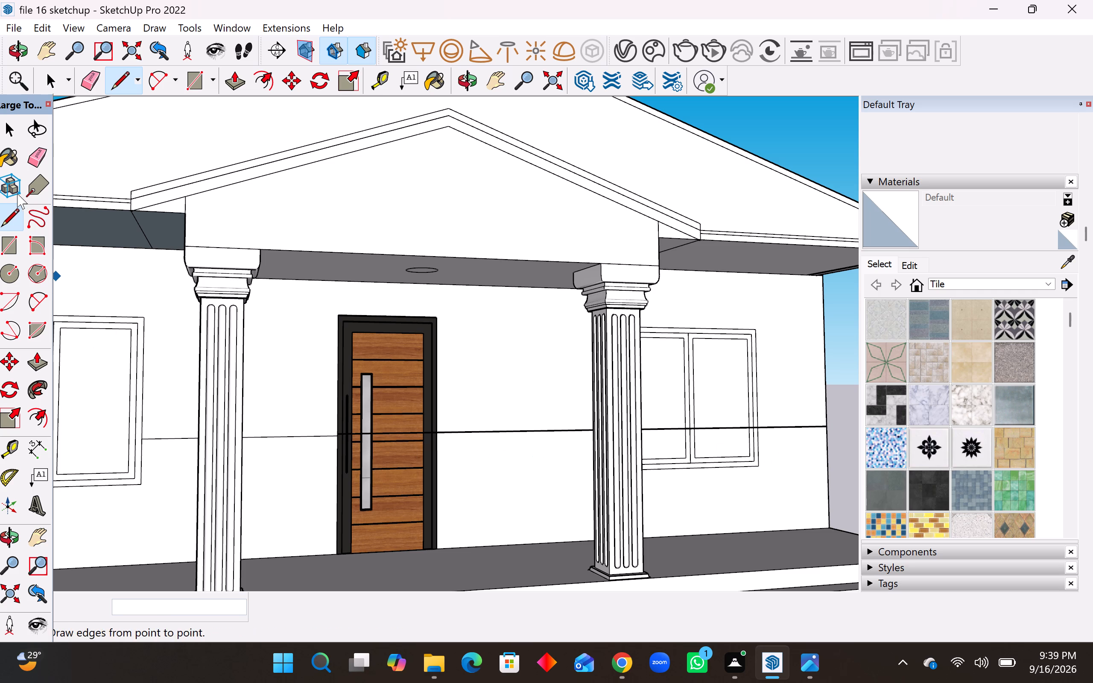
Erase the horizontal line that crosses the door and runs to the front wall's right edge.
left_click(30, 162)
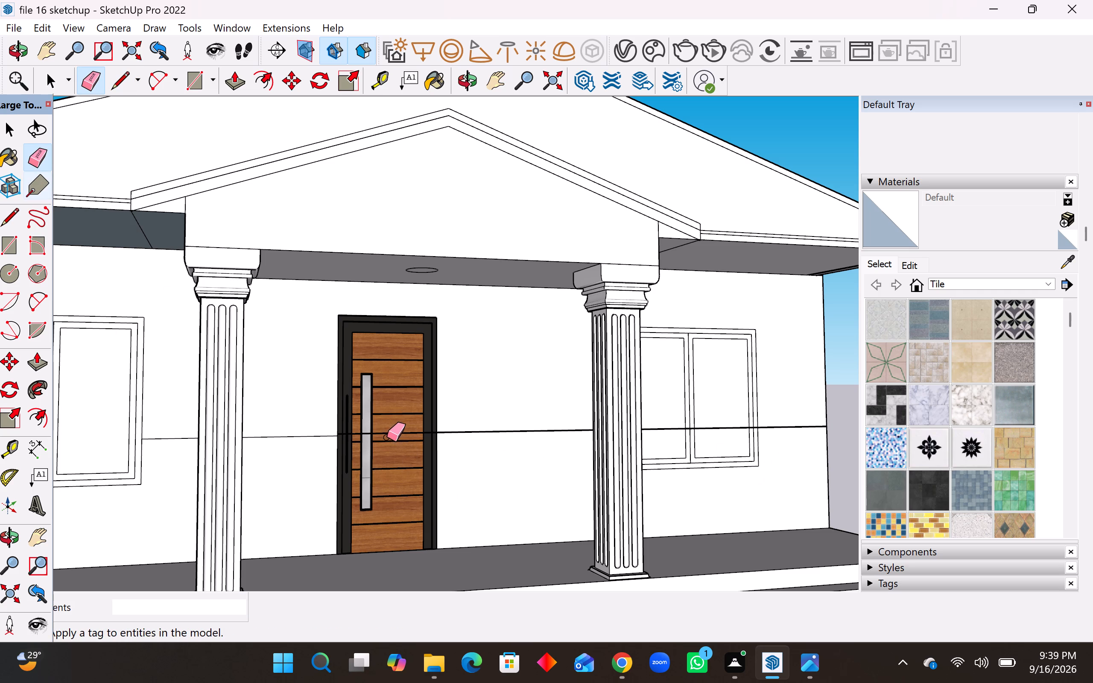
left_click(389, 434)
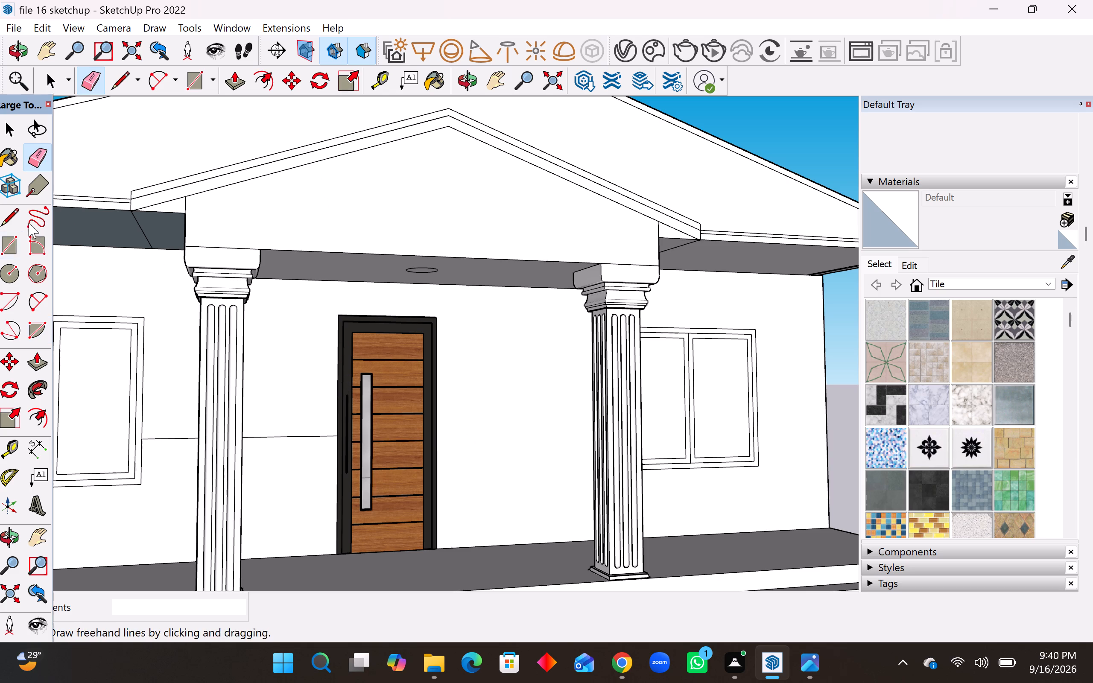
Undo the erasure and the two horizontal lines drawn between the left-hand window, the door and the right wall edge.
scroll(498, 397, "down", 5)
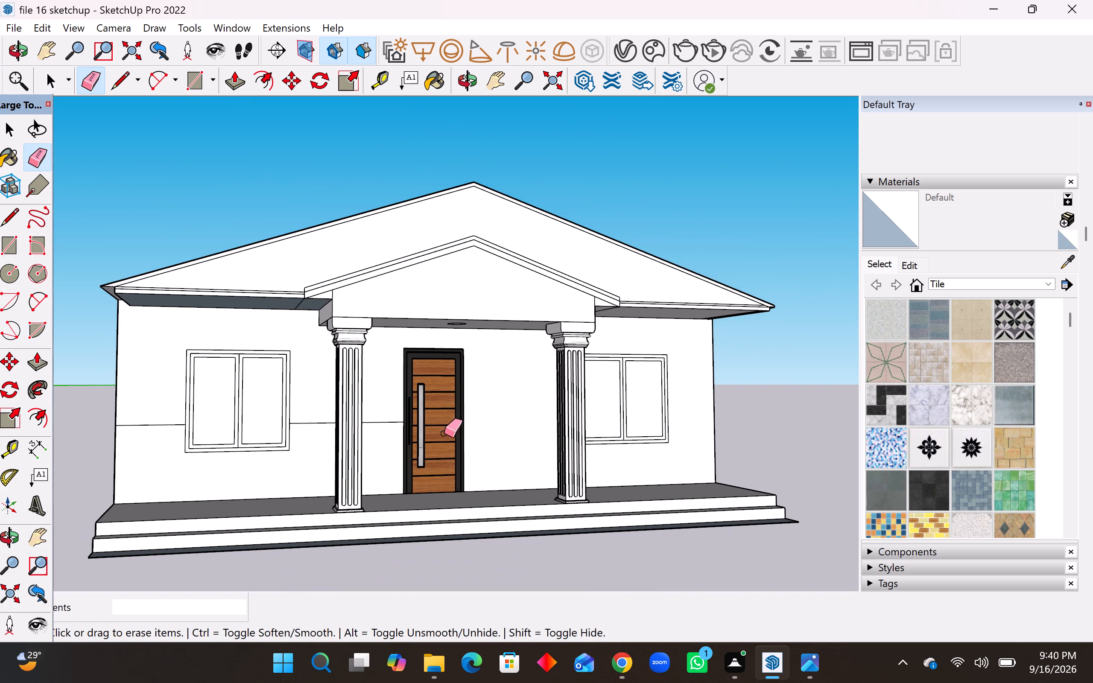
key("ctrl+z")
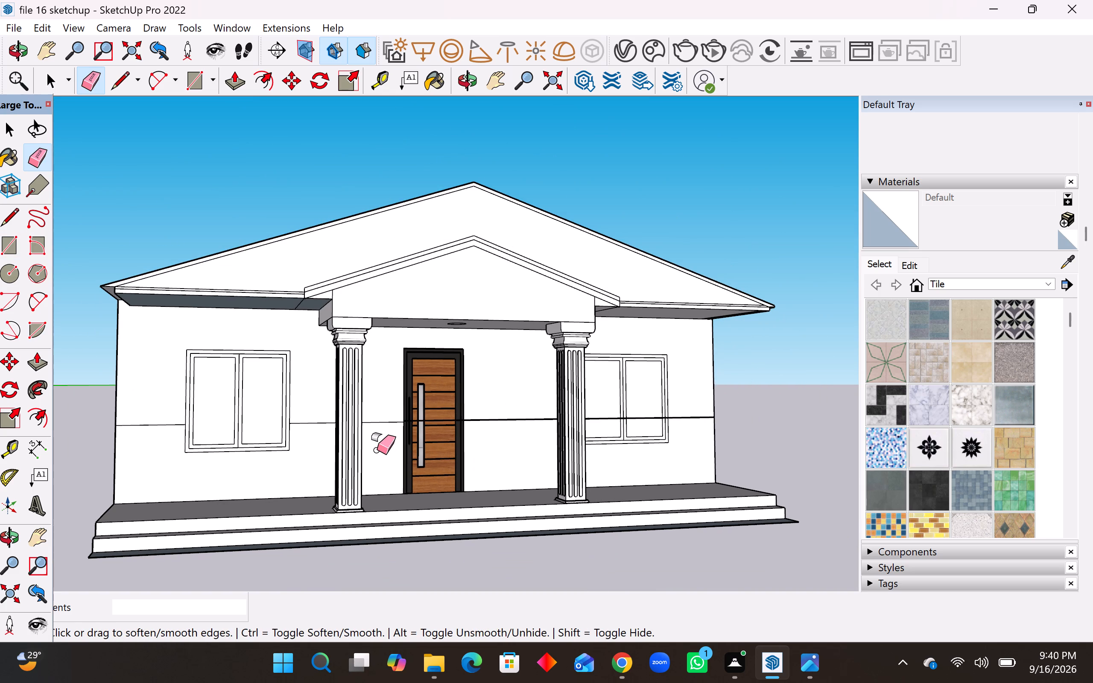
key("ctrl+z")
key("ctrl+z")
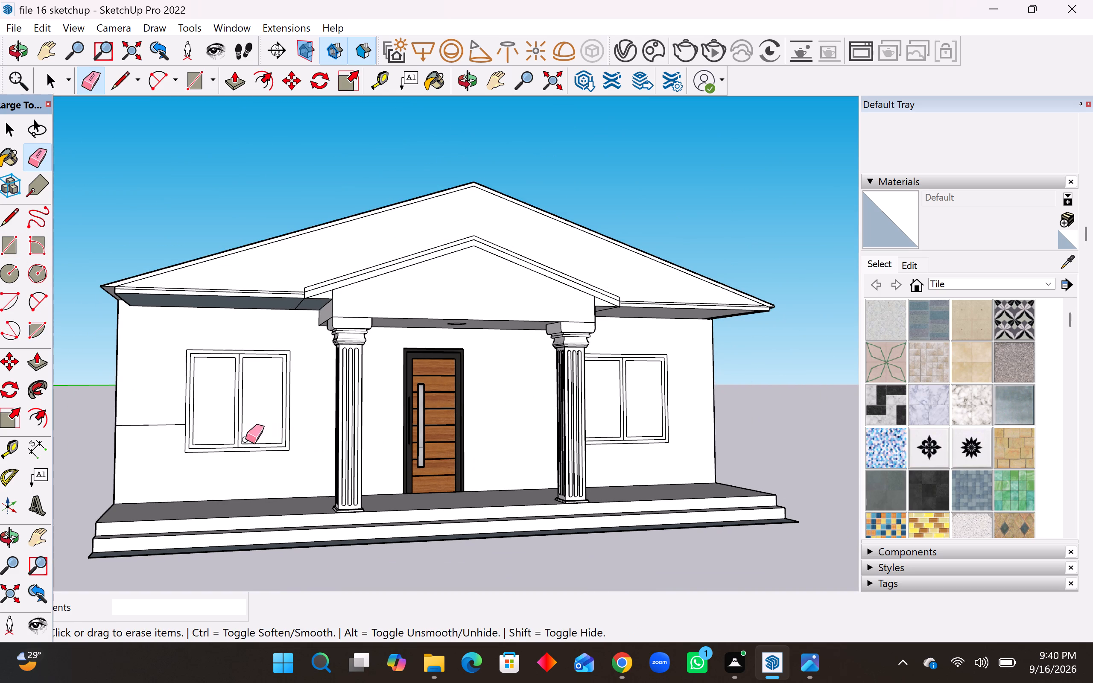
Draw one horizontal line about 27' 5/8" long from the first line's end at the left-hand window to the front wall's right edge.
left_click(14, 219)
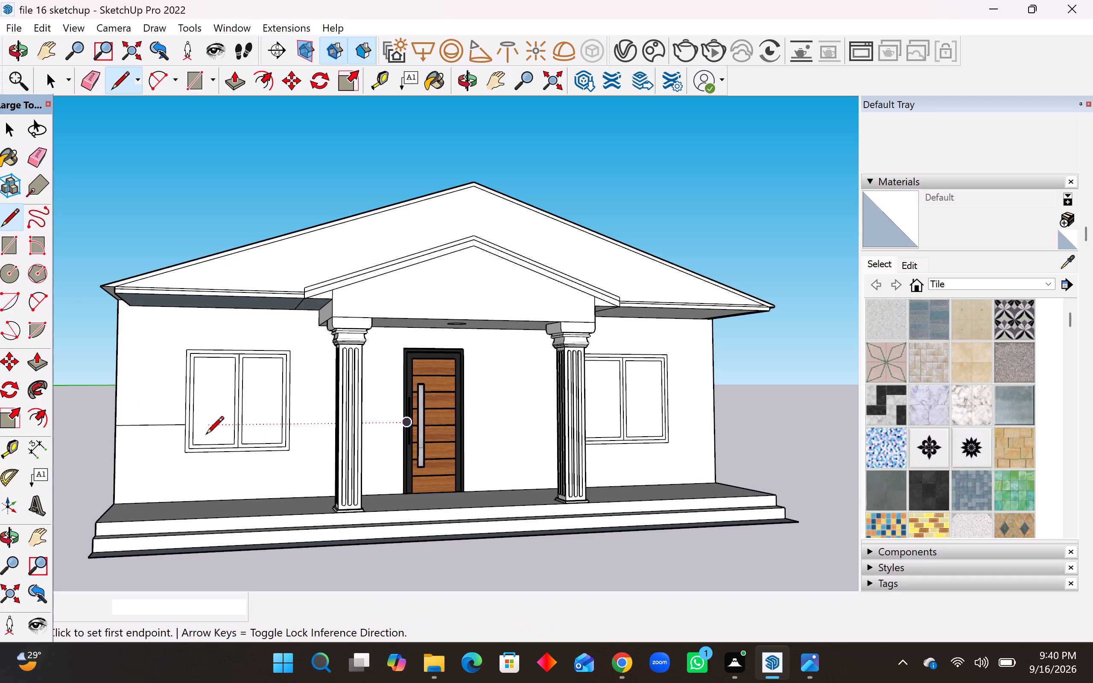
left_click(185, 428)
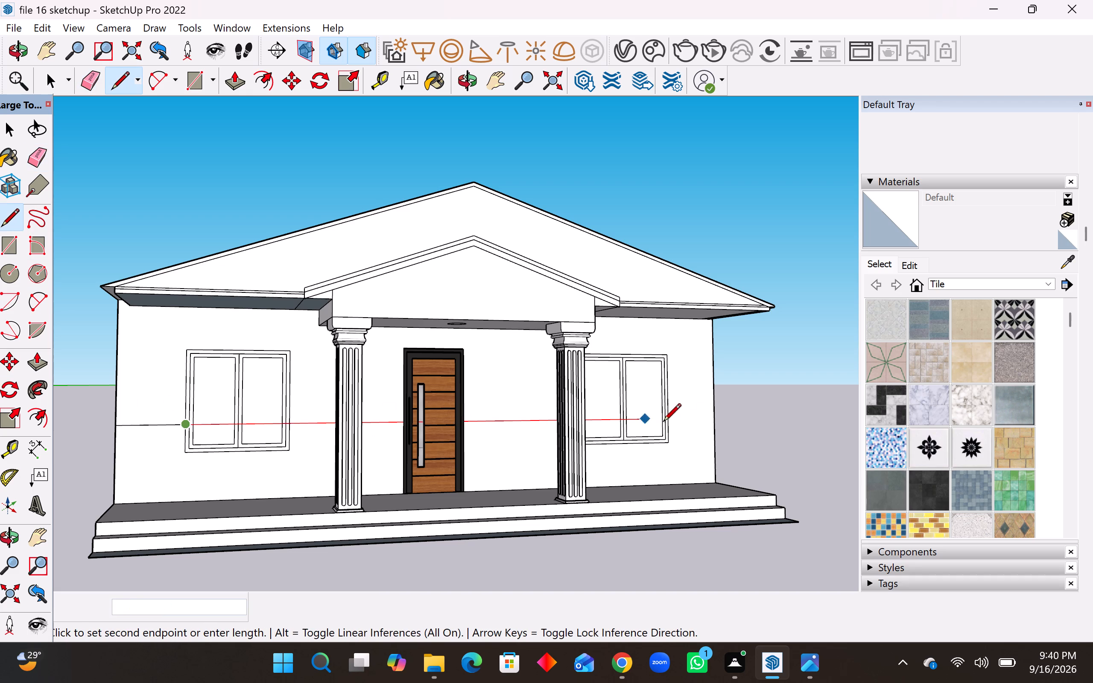
left_click(710, 420)
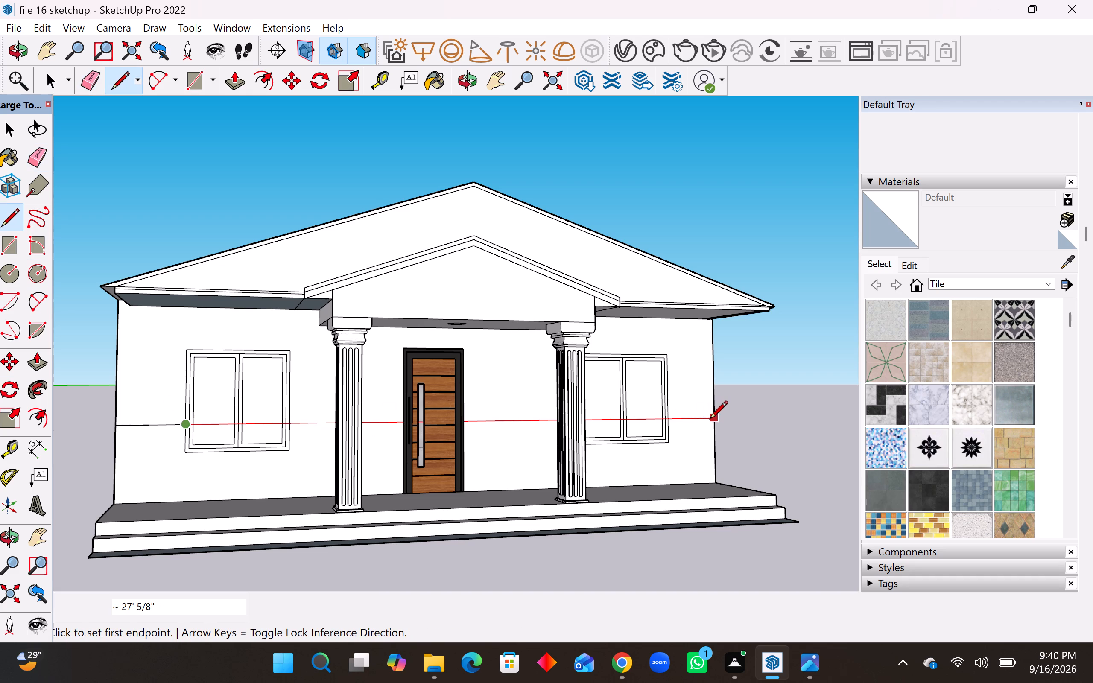
Place a guide 2" below the horizontal line that divides the front wall.
middle_click_drag(623, 438, 441, 452)
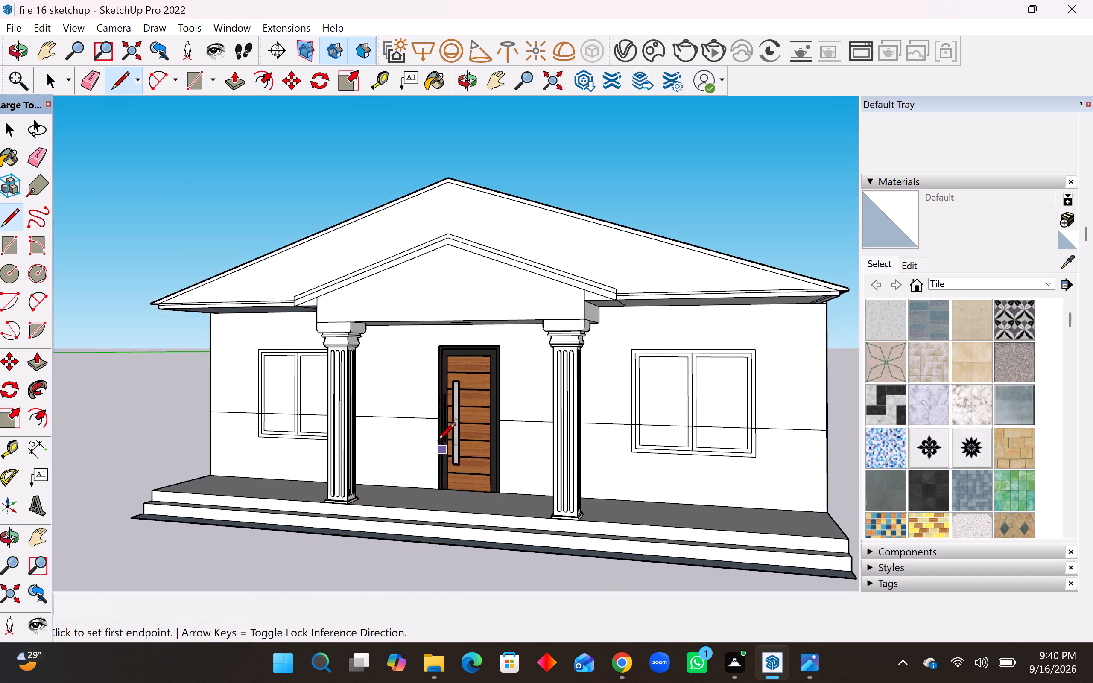
scroll(438, 427, "up", 8)
middle_click_drag(497, 434, 549, 438)
scroll(589, 421, "down", 2)
scroll(414, 438, "up", 7)
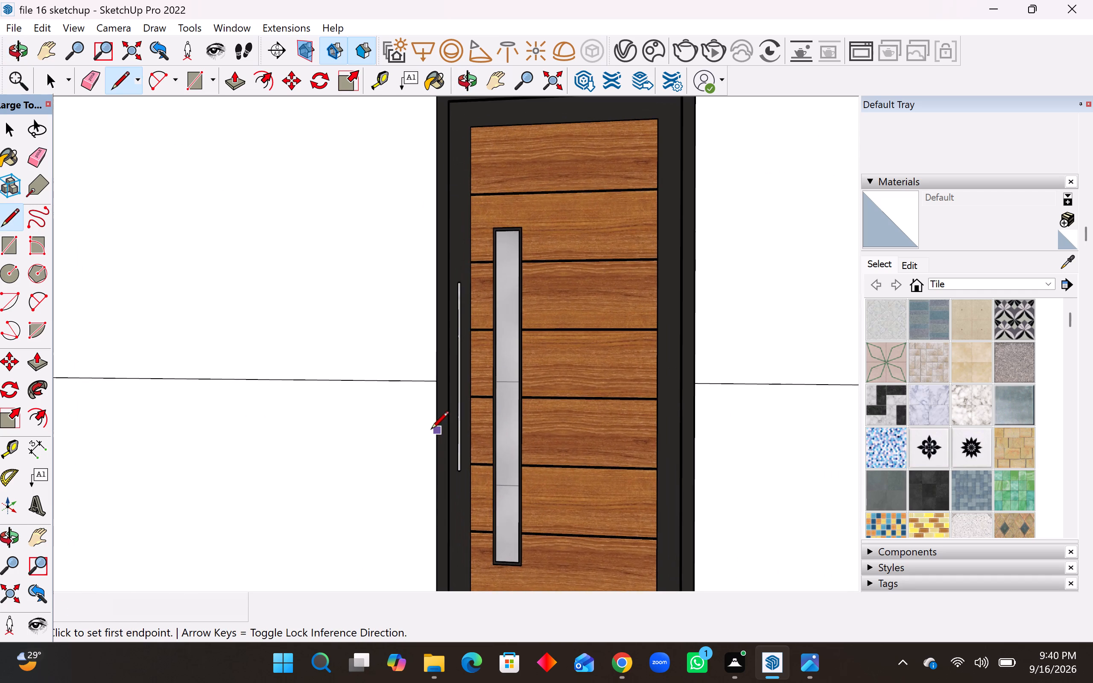
middle_click_drag(445, 430, 446, 444)
scroll(541, 401, "down", 7)
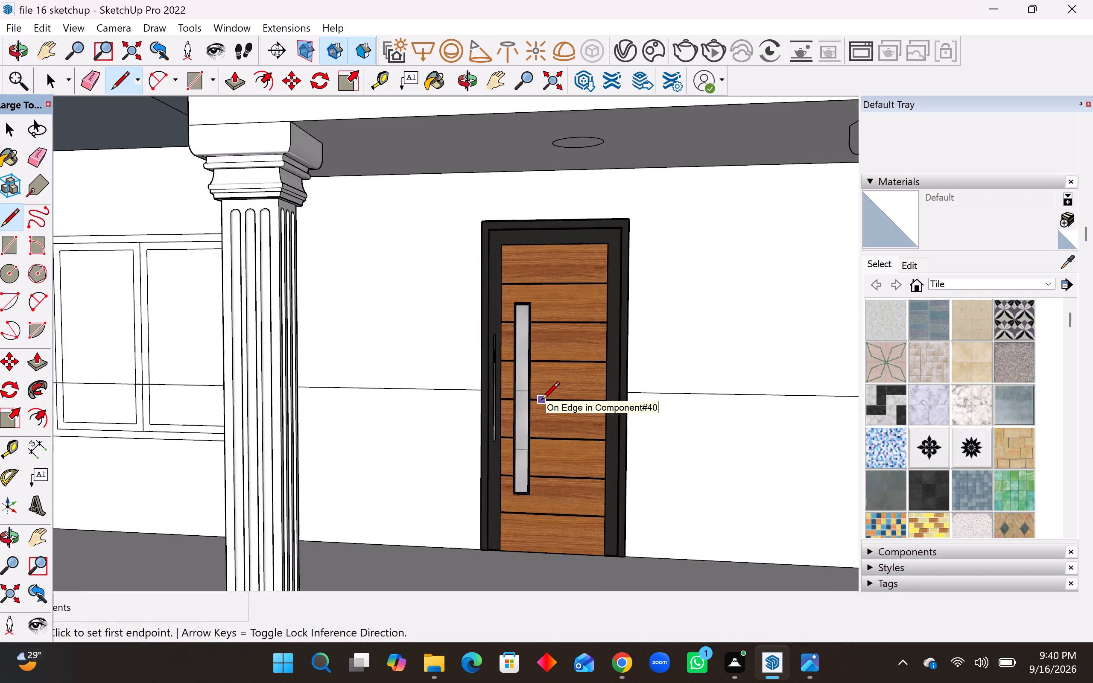
scroll(541, 401, "down", 2)
key("space")
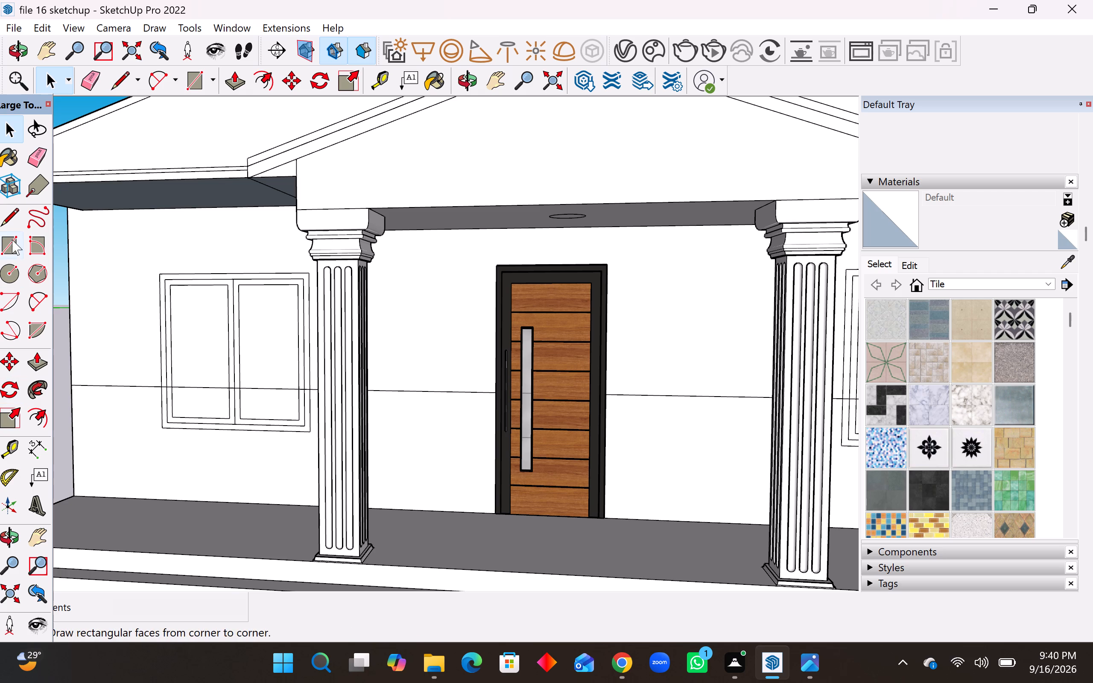
left_click(8, 442)
left_click(417, 393)
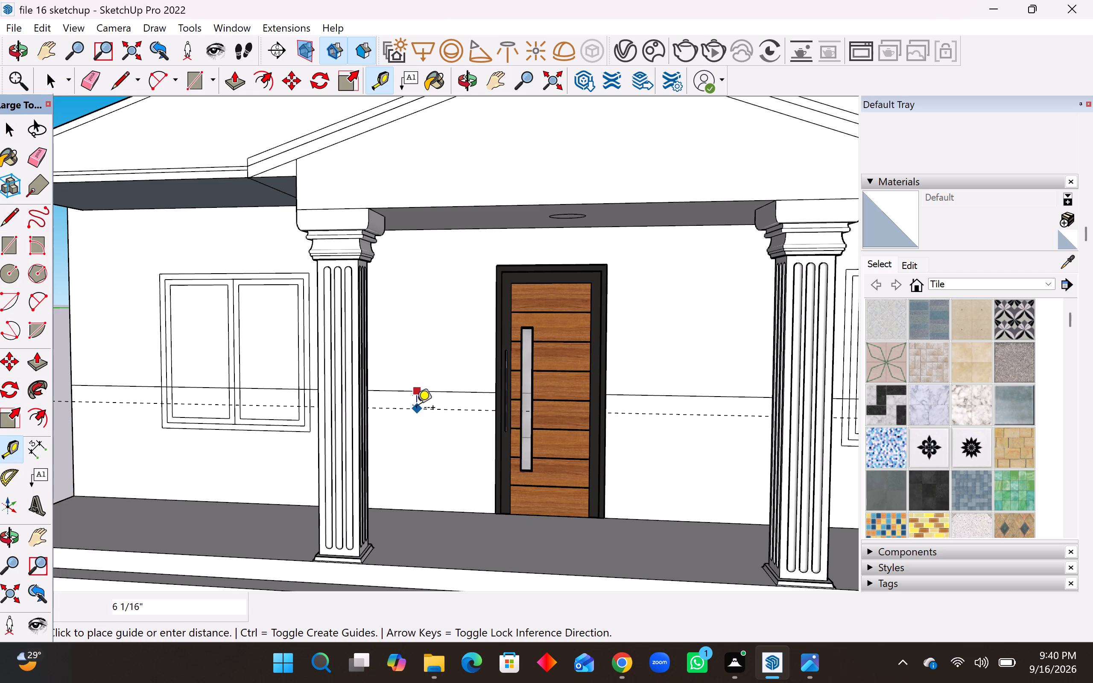
key("2")
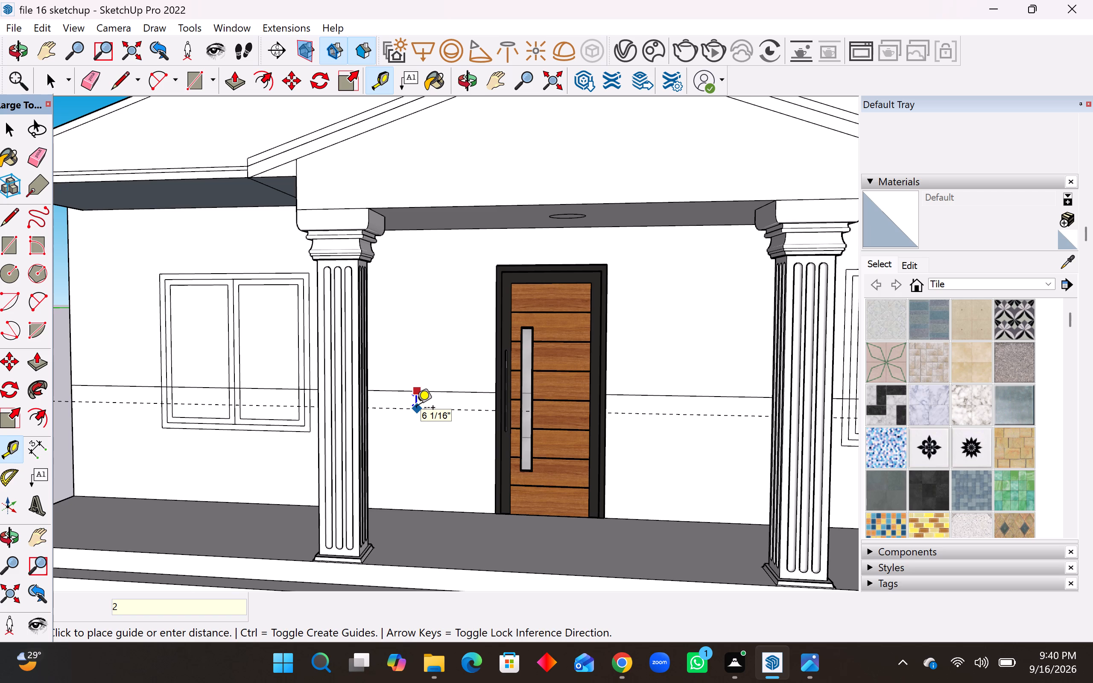
key("shift+quotedbl")
key("Return")
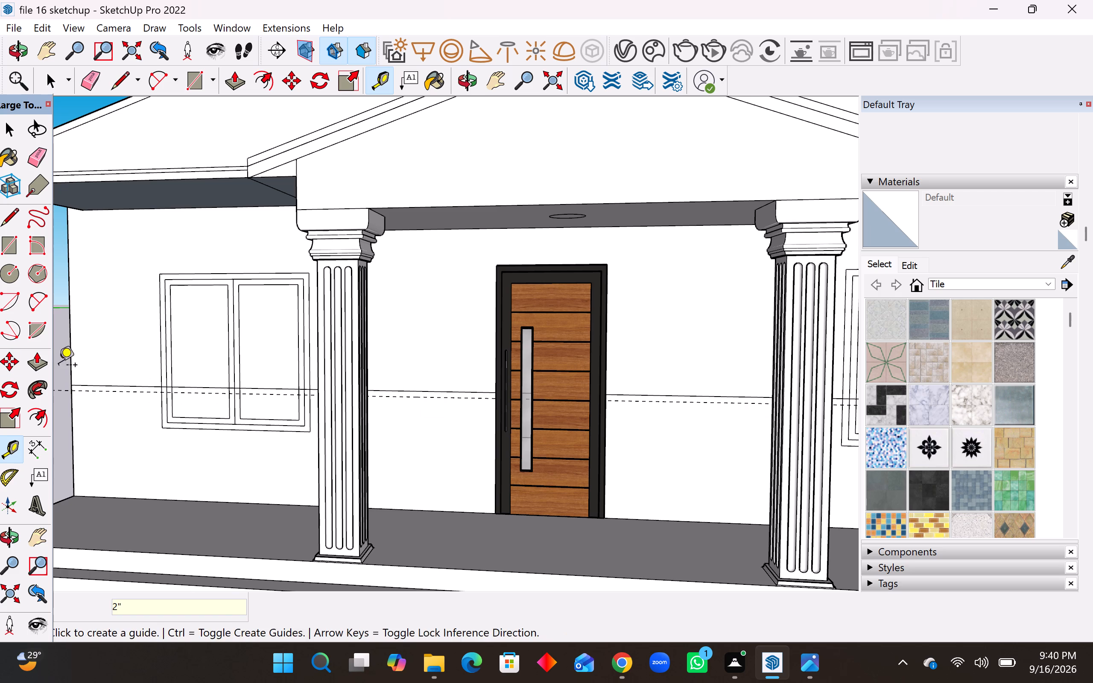
Draw a 30' horizontal line along the guide from the front wall's left edge to its right edge.
left_click(15, 215)
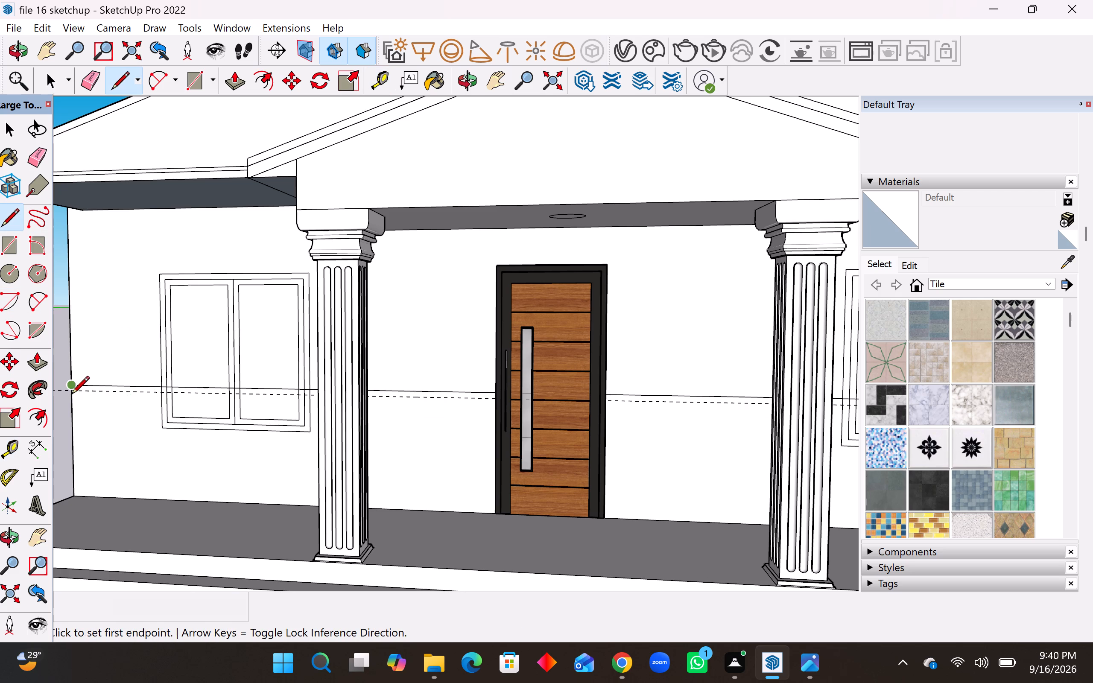
scroll(71, 396, "up", 4)
left_click(71, 392)
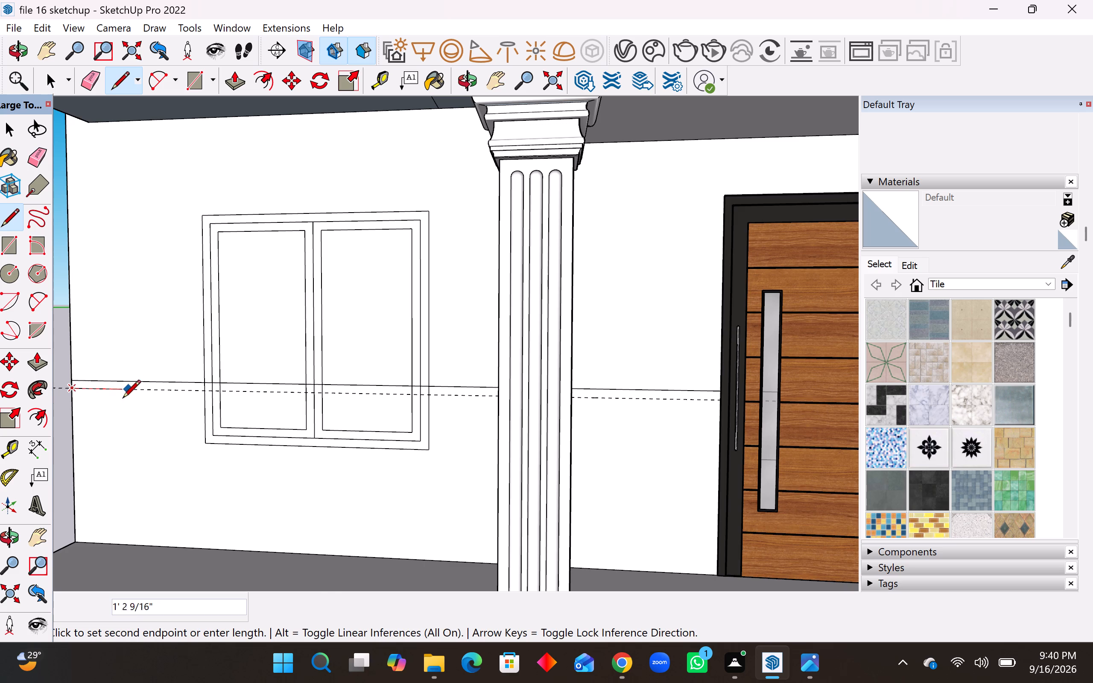
scroll(123, 399, "down", 7)
scroll(436, 414, "down", 3)
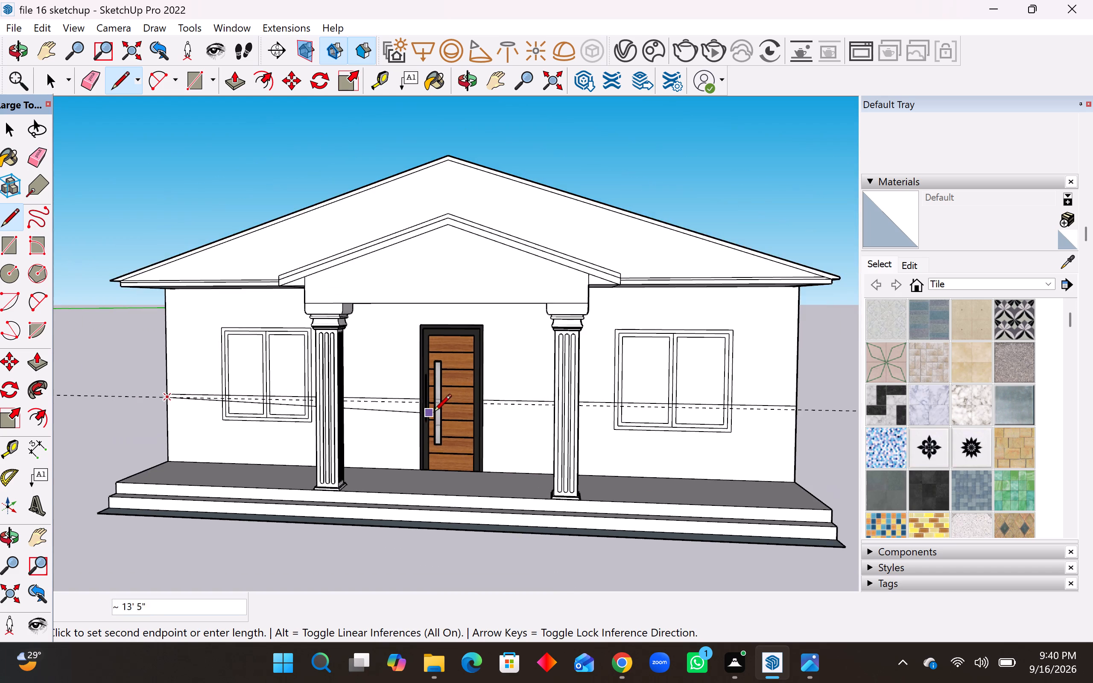
scroll(428, 411, "down", 3)
scroll(702, 415, "up", 8)
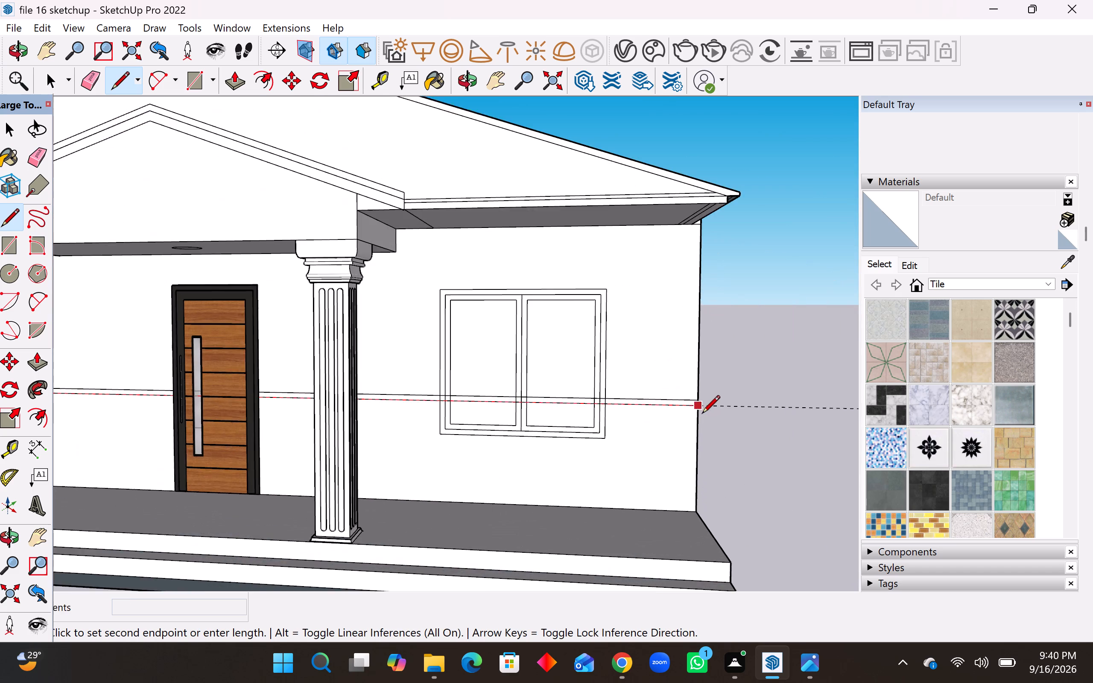
left_click(702, 414)
key("Escape")
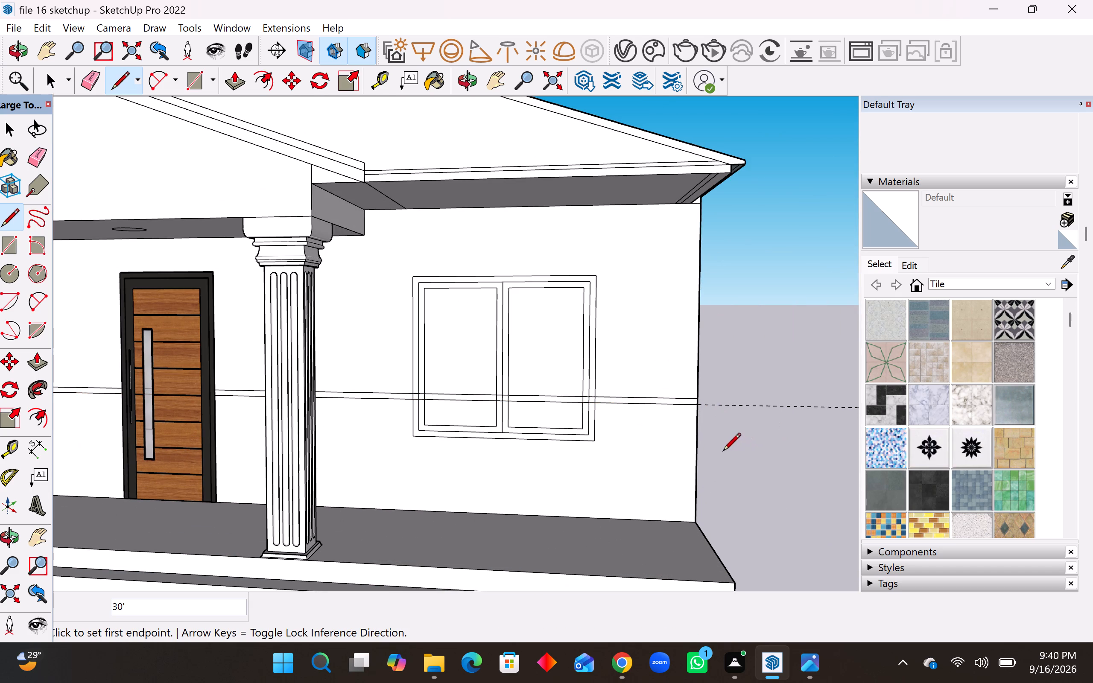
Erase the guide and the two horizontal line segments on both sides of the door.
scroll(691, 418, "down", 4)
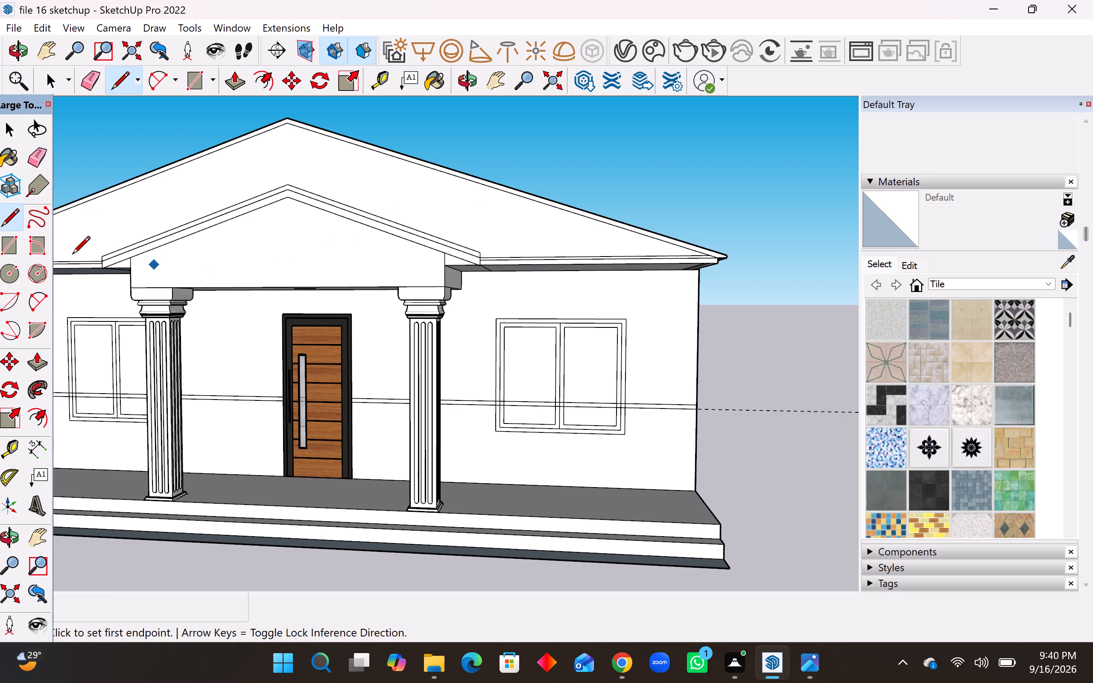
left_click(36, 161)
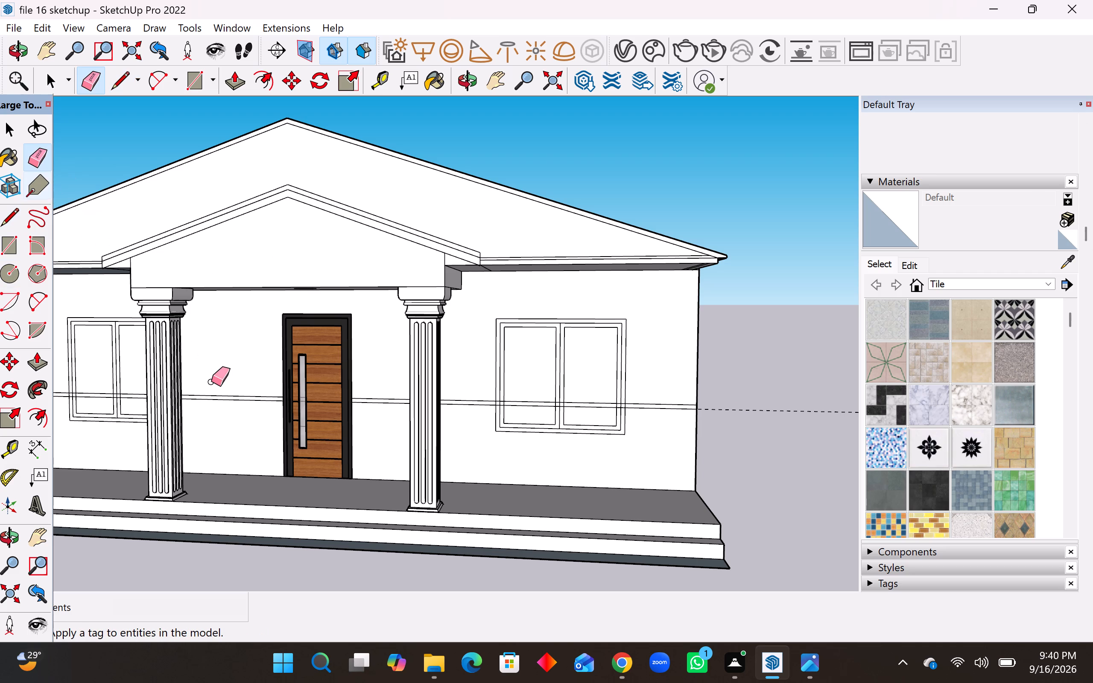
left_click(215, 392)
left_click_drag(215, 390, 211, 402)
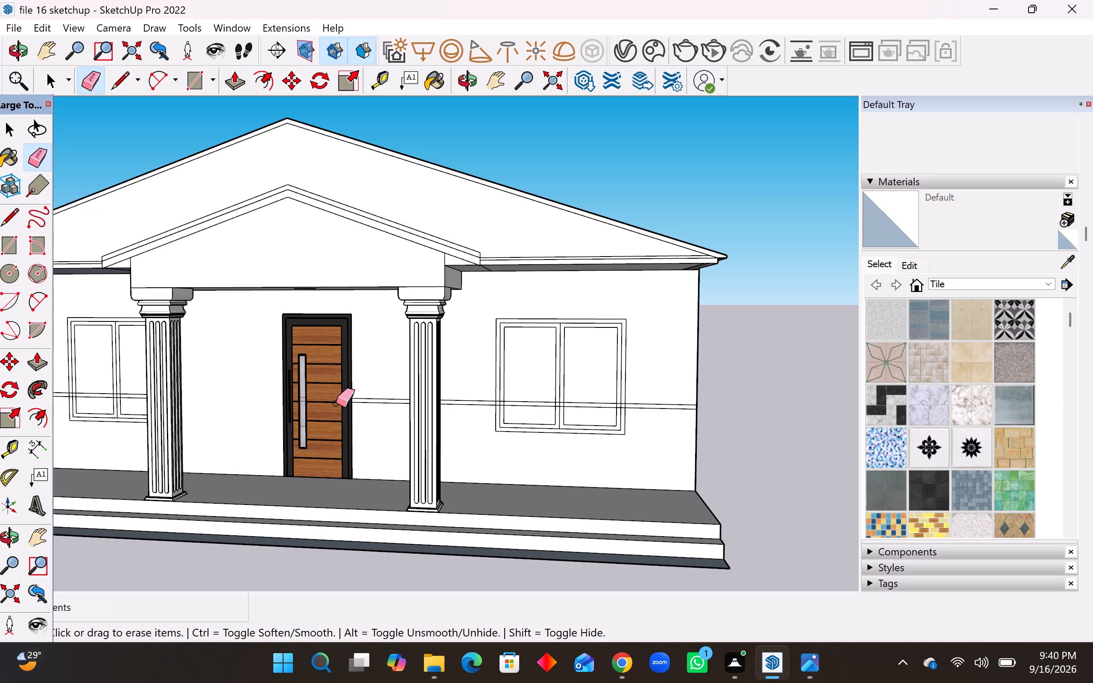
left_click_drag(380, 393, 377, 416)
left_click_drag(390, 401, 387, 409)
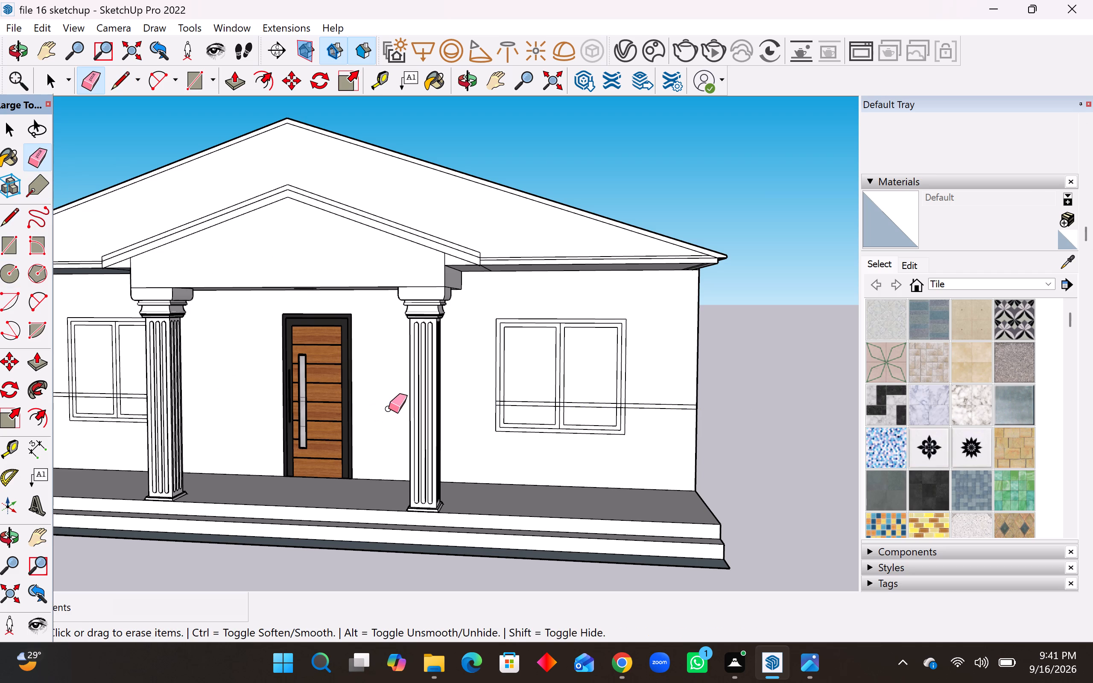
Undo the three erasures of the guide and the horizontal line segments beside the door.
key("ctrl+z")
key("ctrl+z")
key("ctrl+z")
Soften away the two horizontal line segments crossing the right-hand window's left frame and left pane with the Eraser.
scroll(501, 409, "up", 4)
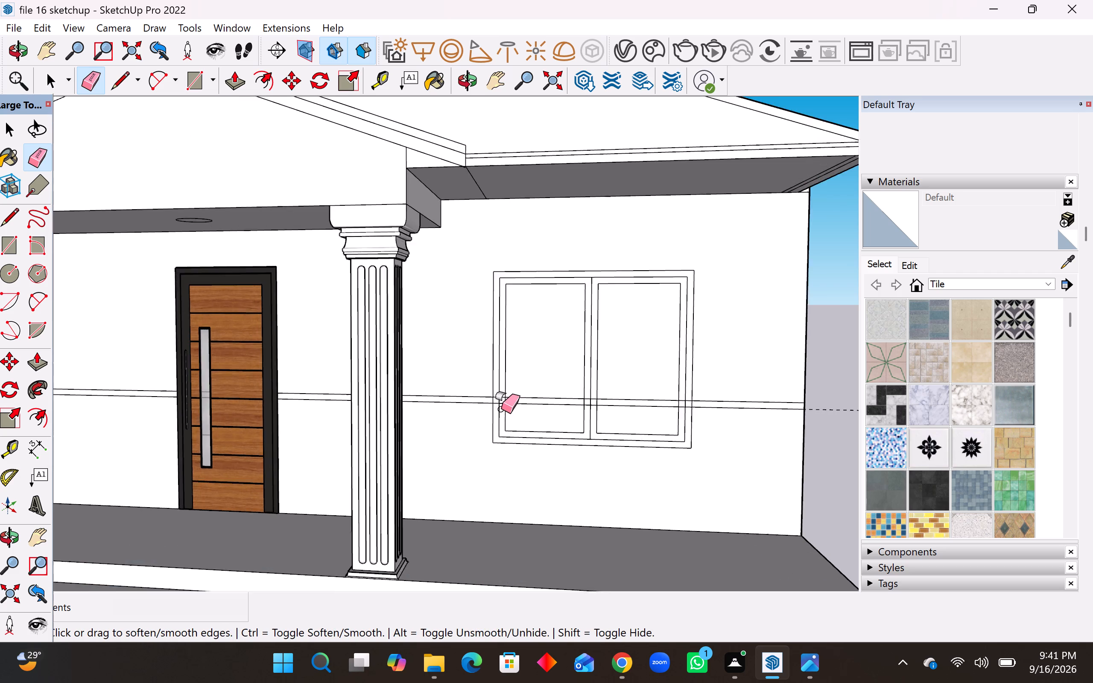
scroll(501, 409, "up", 11)
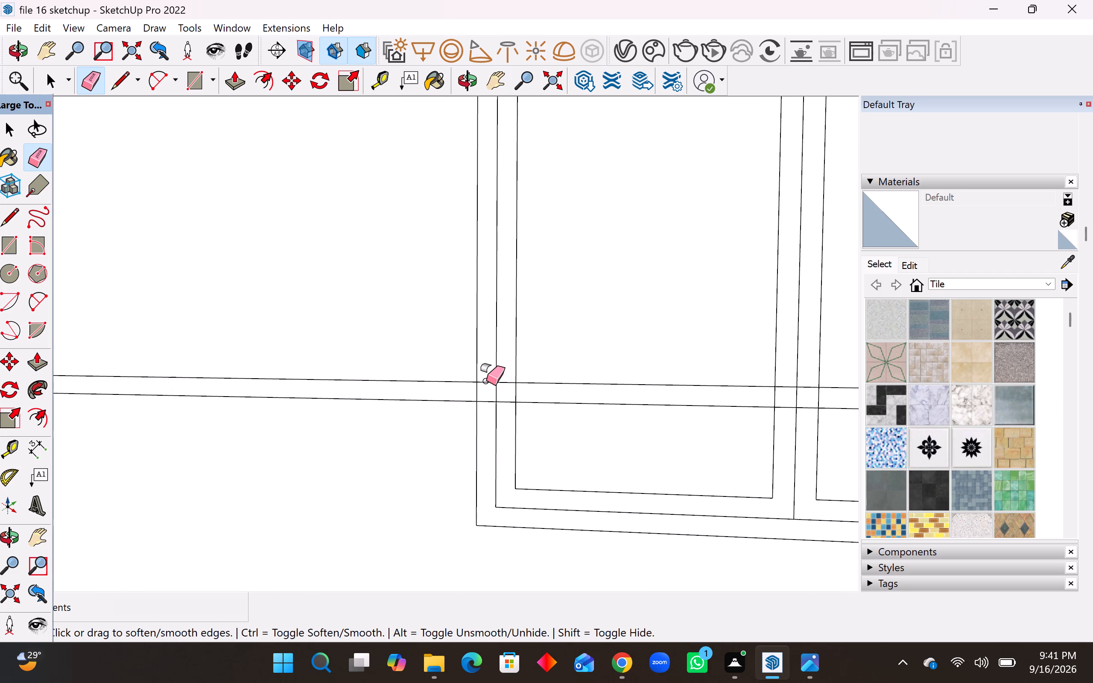
left_click_drag(486, 379, 485, 409)
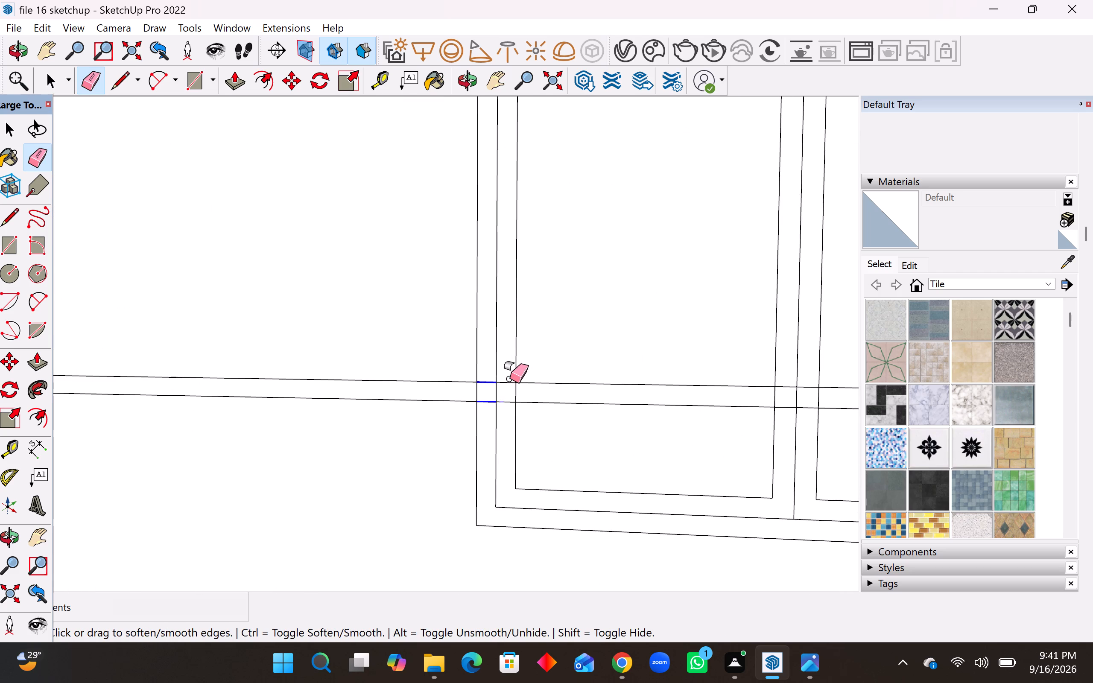
left_click_drag(510, 379, 504, 407)
scroll(511, 410, "up", 4)
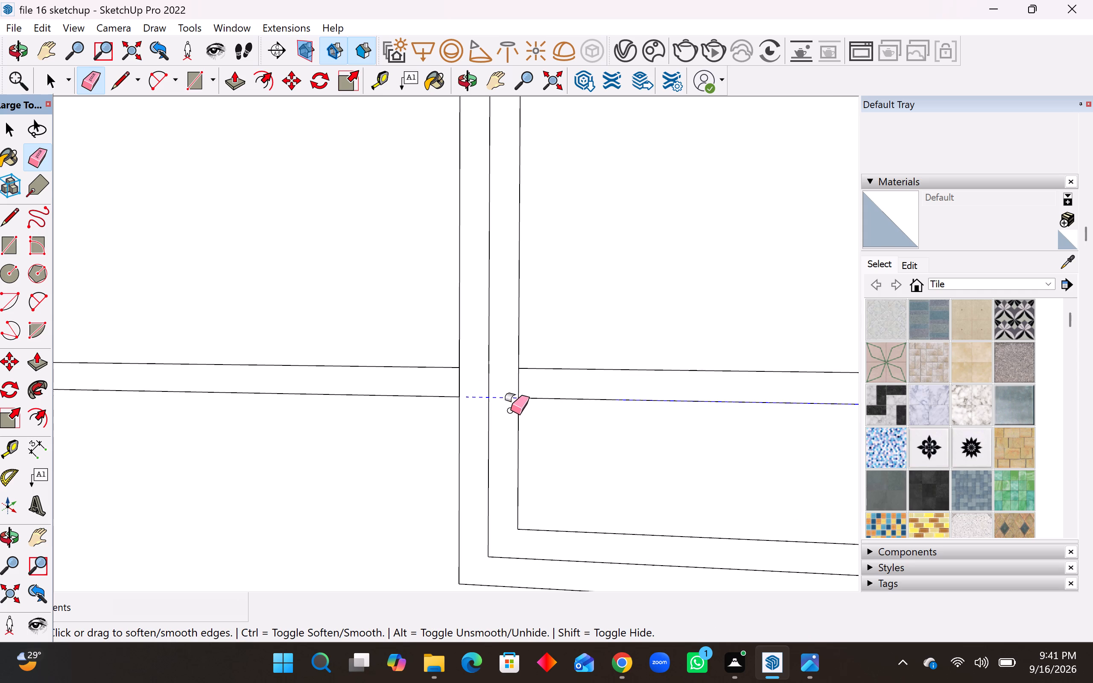
left_click_drag(551, 362, 547, 409)
scroll(406, 416, "down", 5)
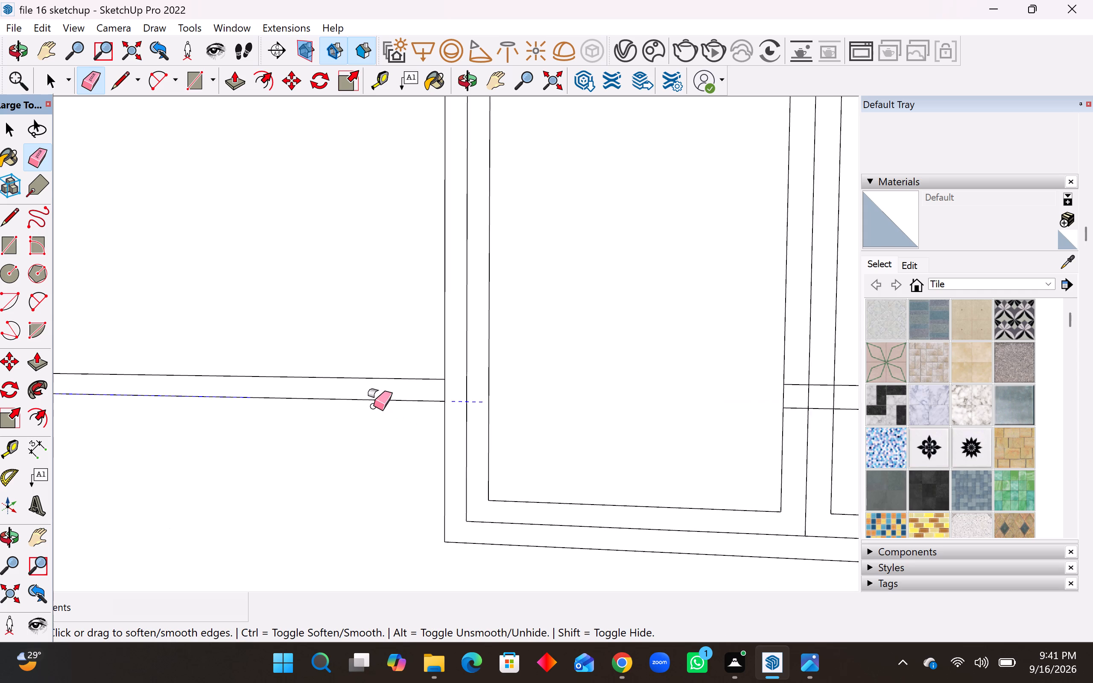
scroll(374, 406, "down", 3)
scroll(421, 401, "down", 3)
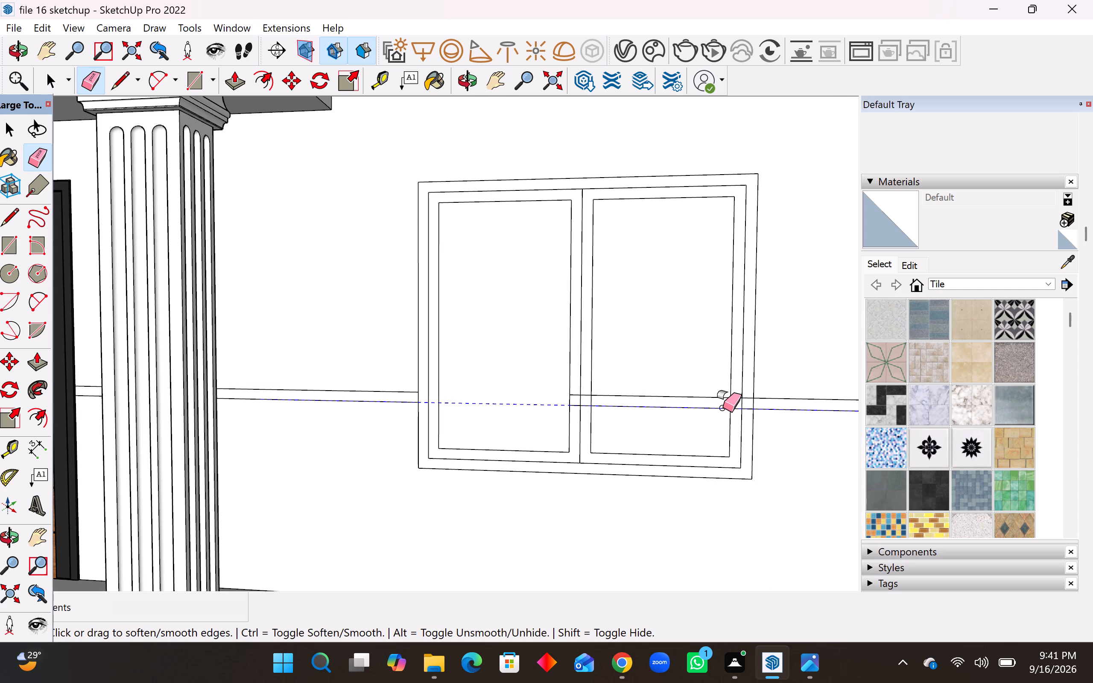
left_click(723, 408)
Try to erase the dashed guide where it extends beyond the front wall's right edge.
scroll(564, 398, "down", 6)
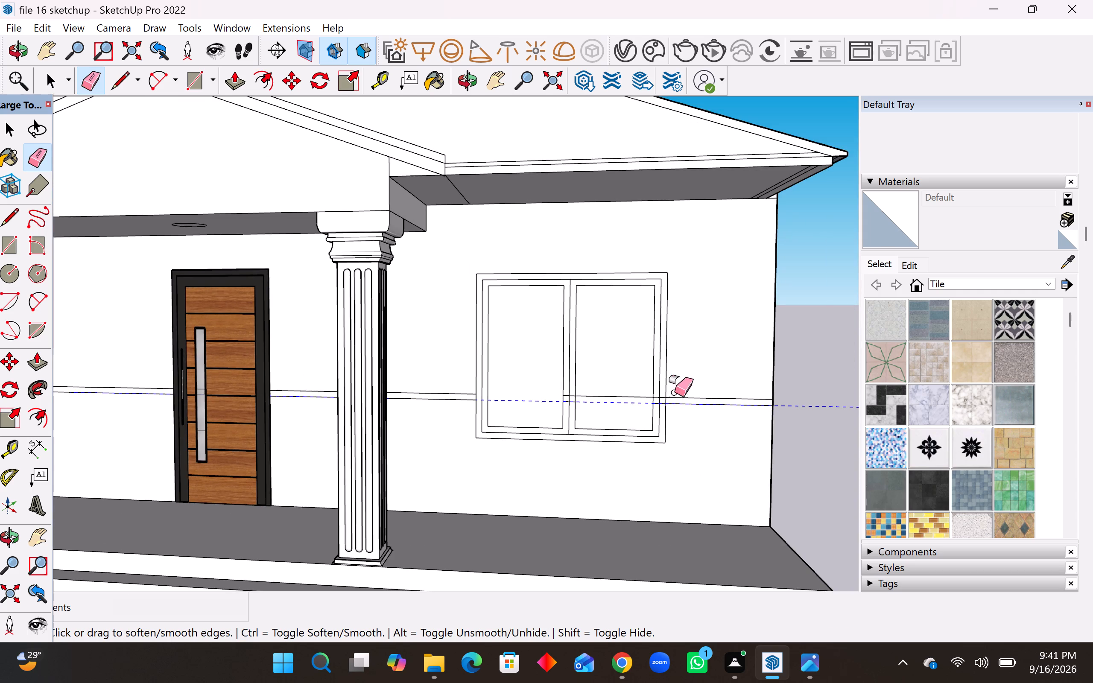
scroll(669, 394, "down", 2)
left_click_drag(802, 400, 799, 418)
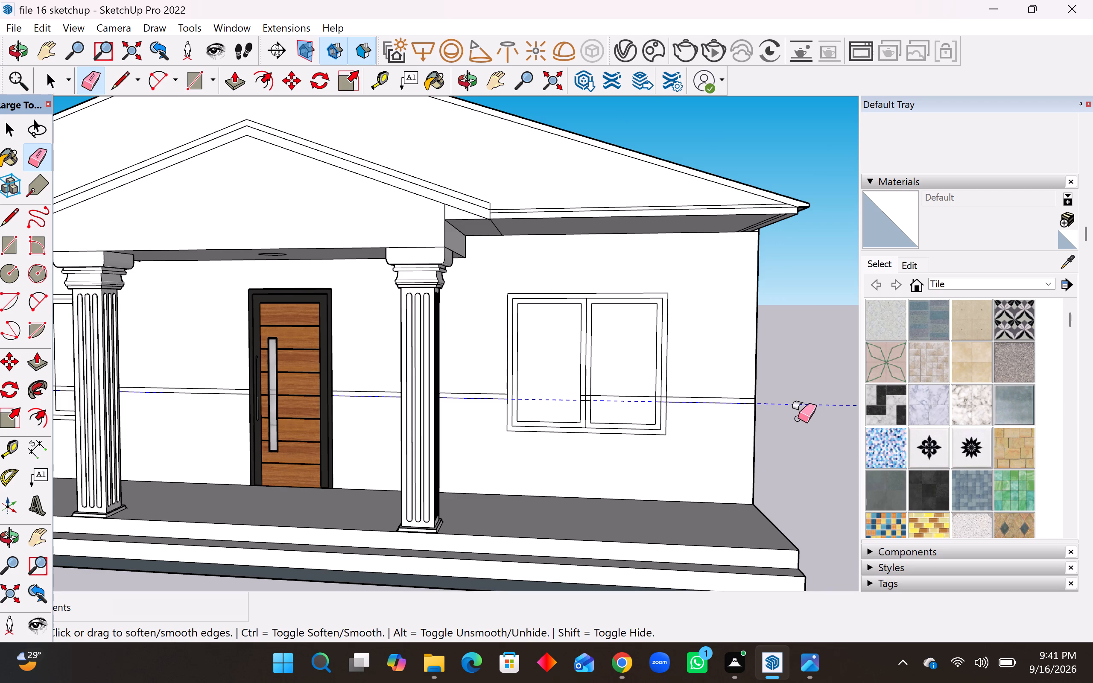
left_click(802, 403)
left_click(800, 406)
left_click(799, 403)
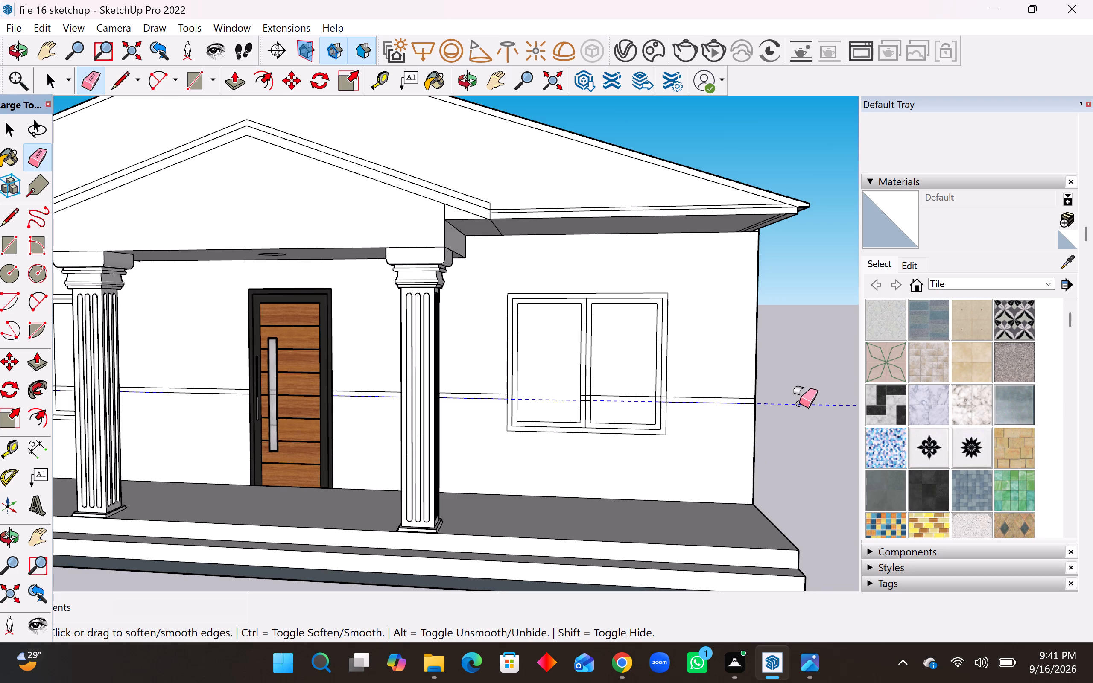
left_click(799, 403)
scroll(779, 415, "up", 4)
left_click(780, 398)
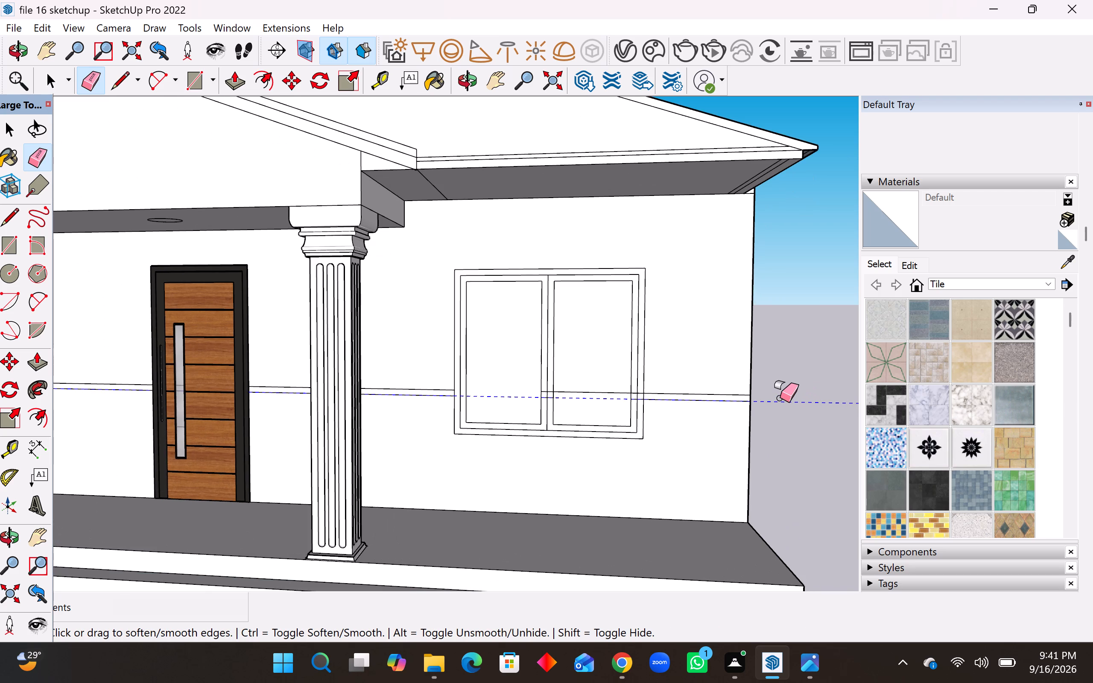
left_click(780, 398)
Soften away the horizontal line segments crossing the right-hand window's right pane, middle divider and right frame.
left_click_drag(573, 382, 570, 394)
scroll(502, 392, "up", 8)
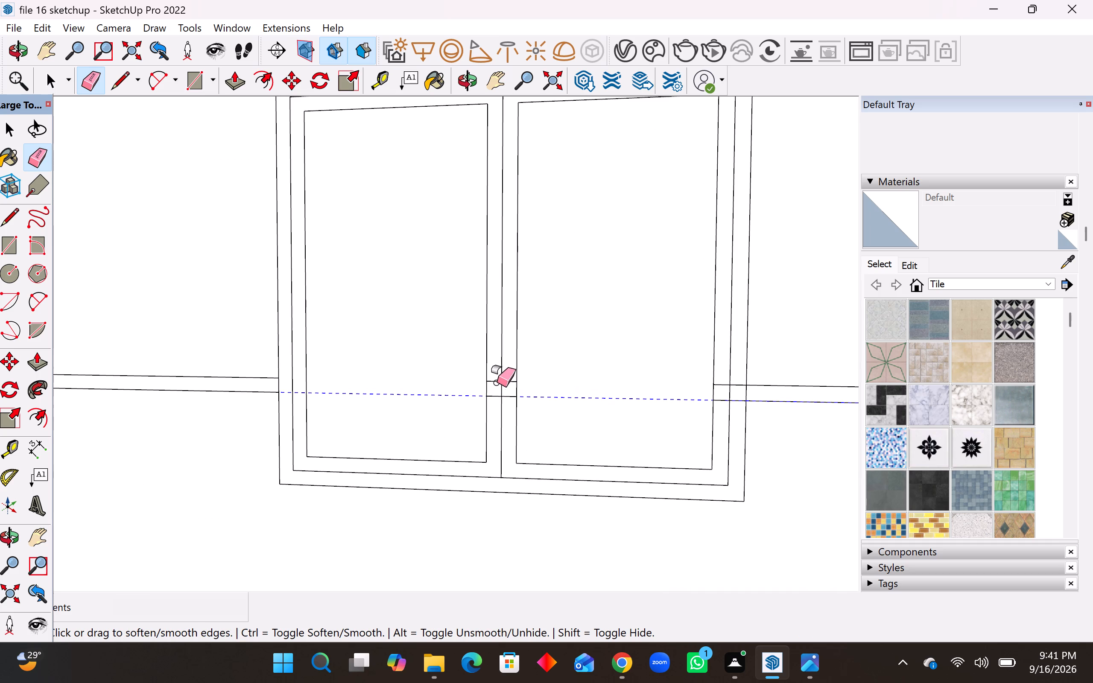
left_click_drag(494, 375, 494, 401)
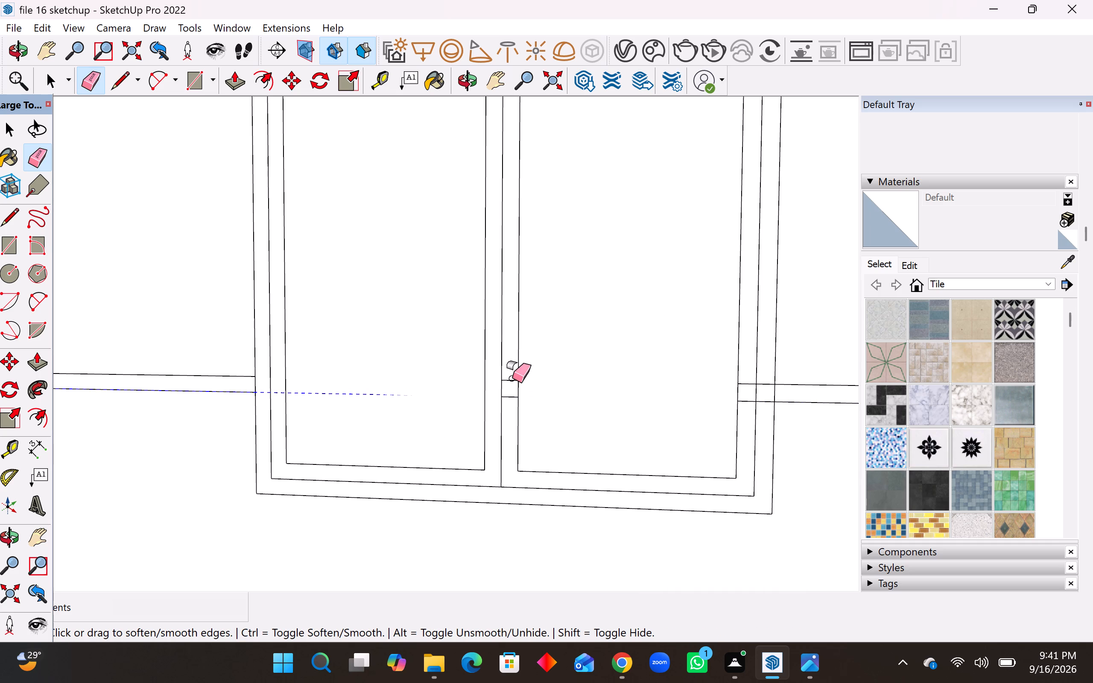
left_click_drag(512, 378, 512, 399)
left_click_drag(748, 379, 748, 412)
left_click_drag(764, 380, 767, 410)
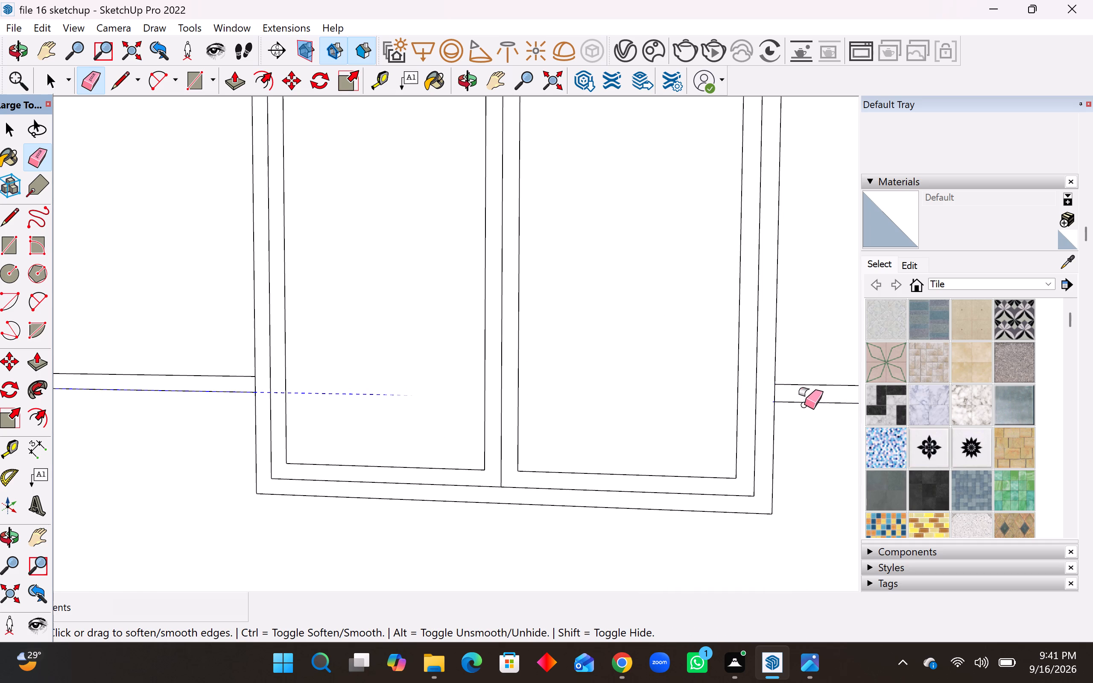
Soften away the horizontal line segments crossing the left-hand window's two panes with the Eraser.
scroll(807, 408, "down", 4)
scroll(799, 408, "up", 3)
scroll(800, 409, "down", 9)
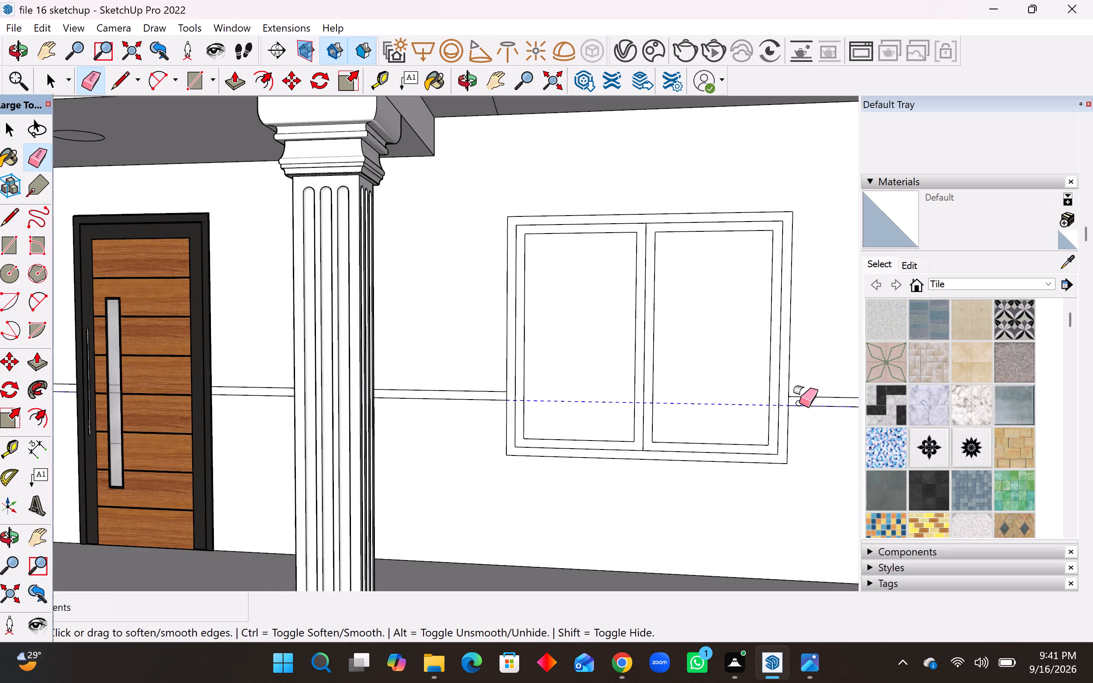
scroll(799, 403, "down", 7)
scroll(199, 400, "up", 6)
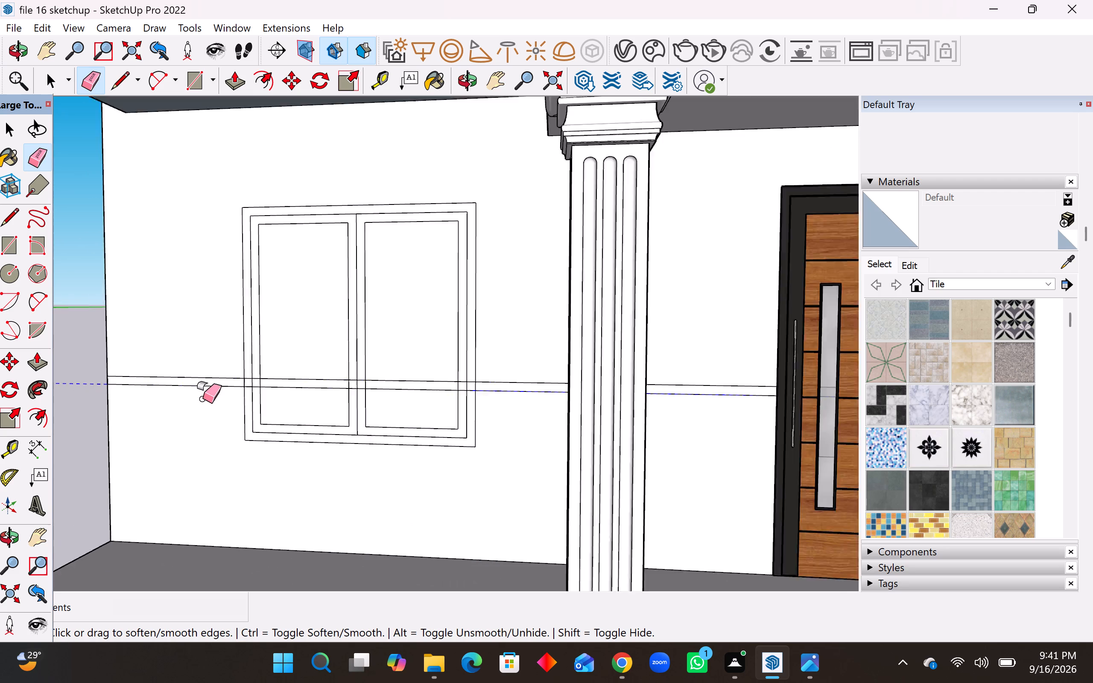
scroll(203, 399, "up", 6)
left_click_drag(304, 363, 304, 394)
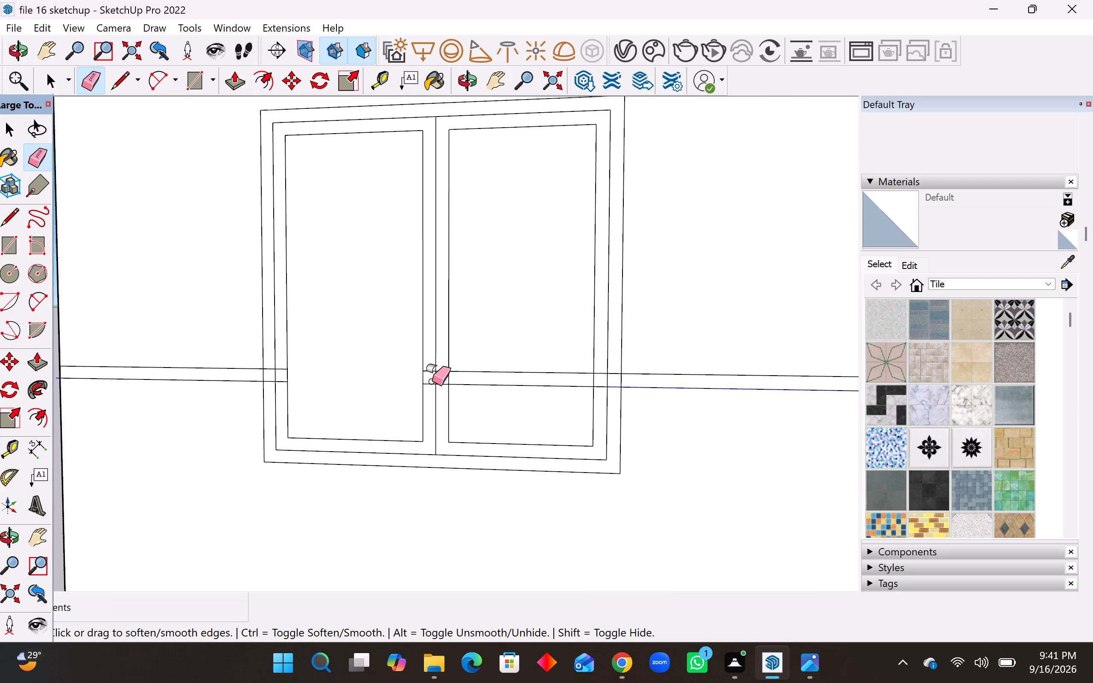
left_click_drag(460, 369, 460, 403)
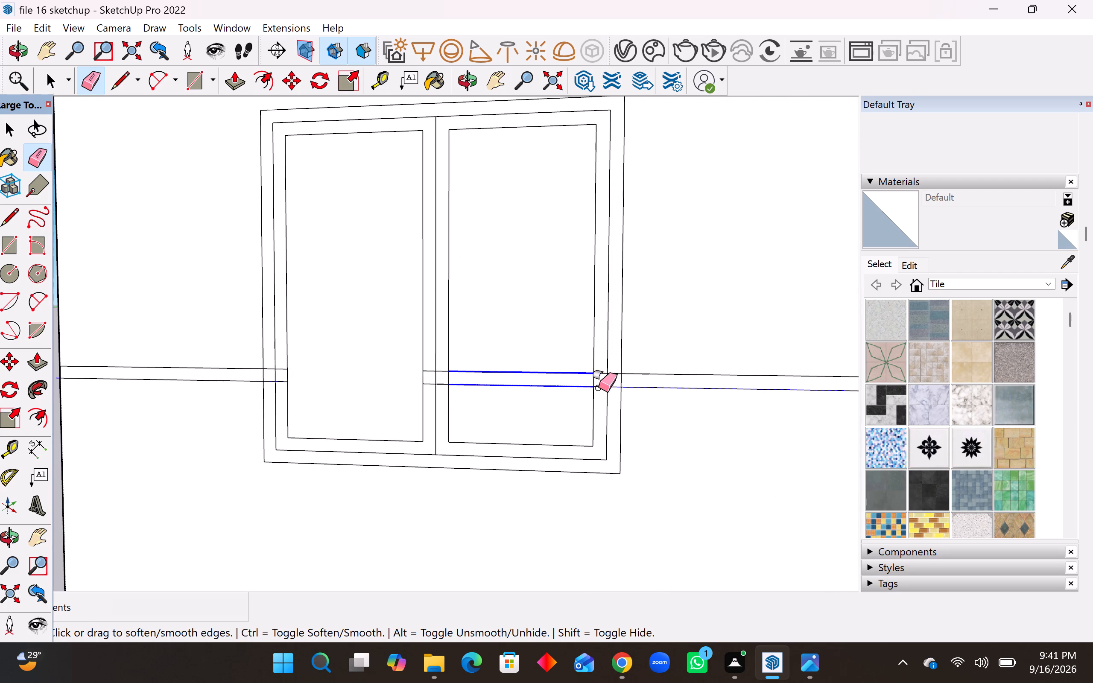
Soften away the horizontal line segments crossing the left-hand window's right frame, middle divider and left frame.
scroll(599, 388, "up", 6)
left_click_drag(598, 355, 599, 399)
left_click_drag(629, 358, 628, 397)
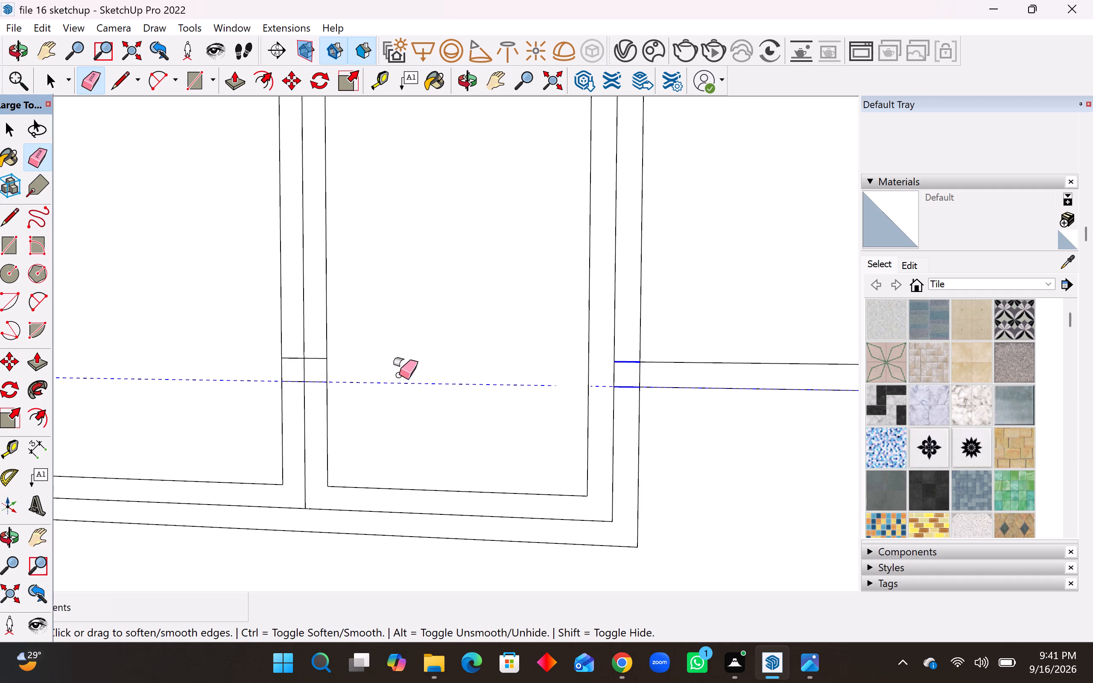
left_click_drag(317, 352, 317, 391)
left_click_drag(298, 352, 292, 393)
scroll(480, 401, "down", 4)
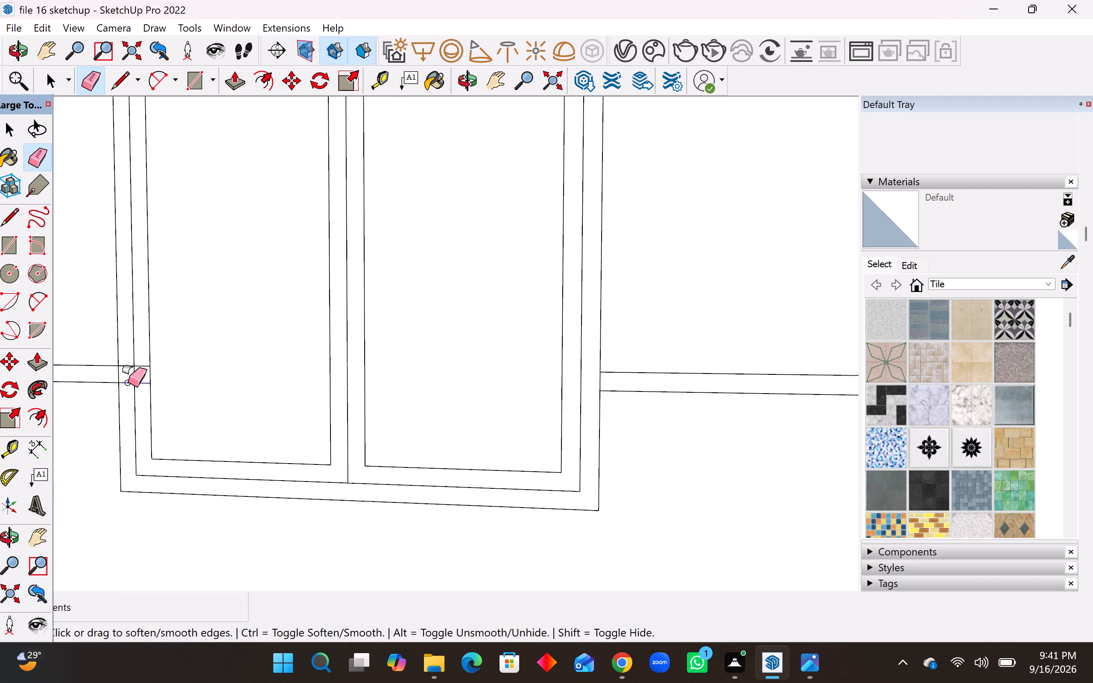
scroll(126, 382, "up", 8)
left_click_drag(216, 348, 217, 398)
left_click_drag(184, 346, 181, 407)
scroll(317, 405, "down", 4)
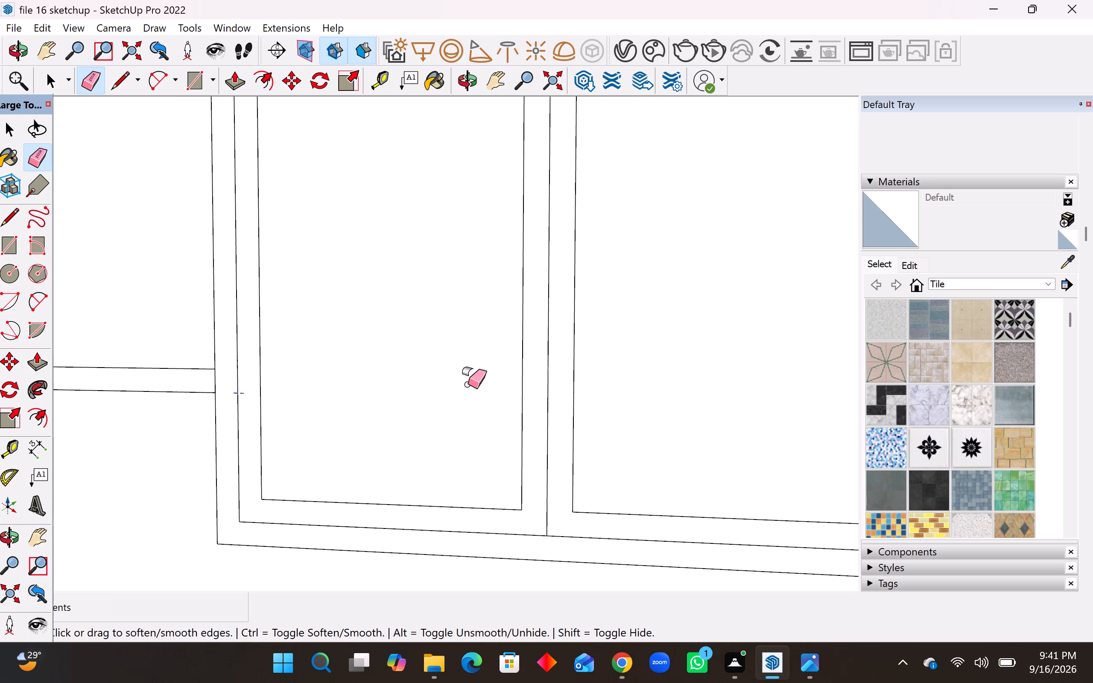
Delete the dashed guide running along the front wall and beyond its left end.
scroll(468, 384, "down", 12)
left_click(214, 384)
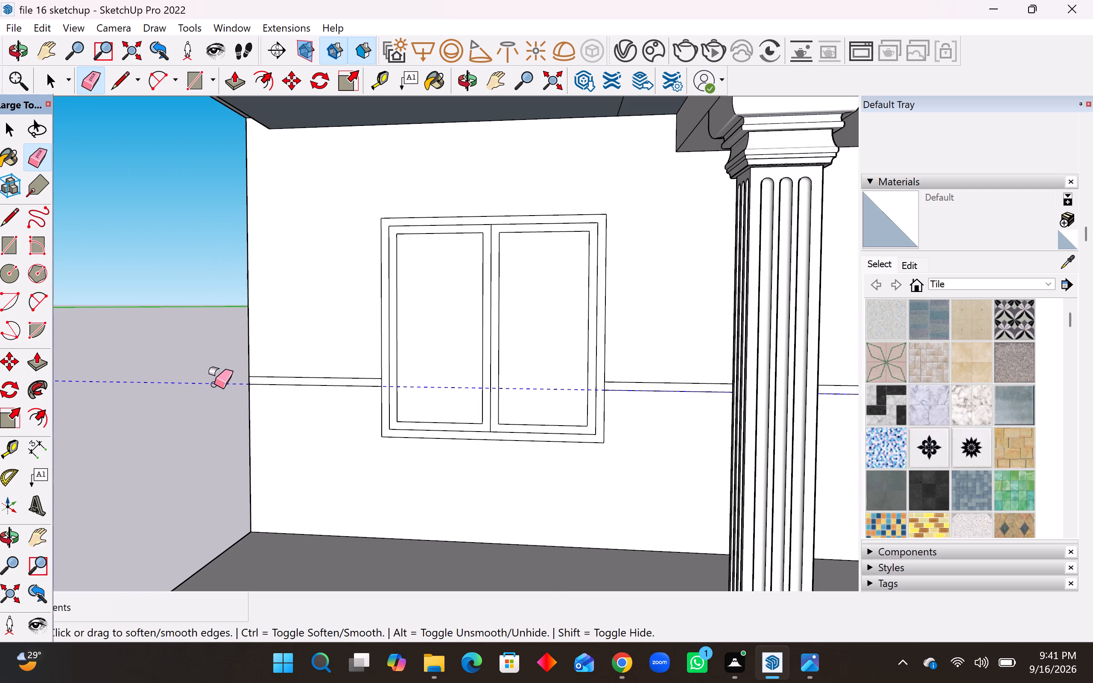
triple_click(216, 384)
scroll(397, 366, "down", 9)
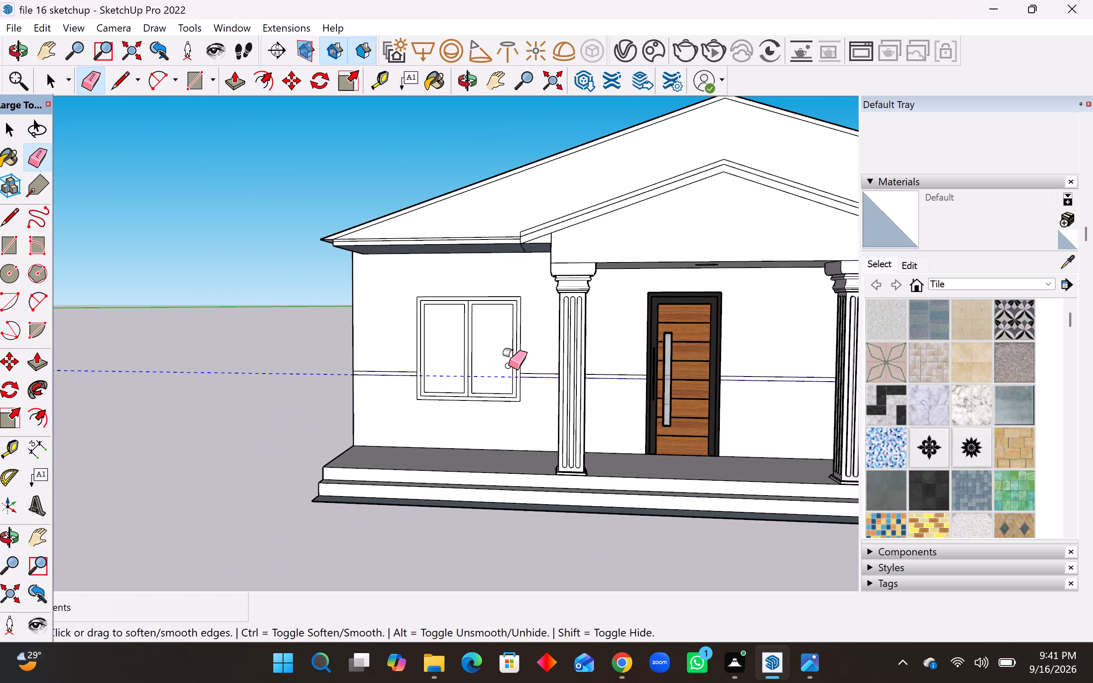
key("space")
left_click(328, 373)
left_click(332, 375)
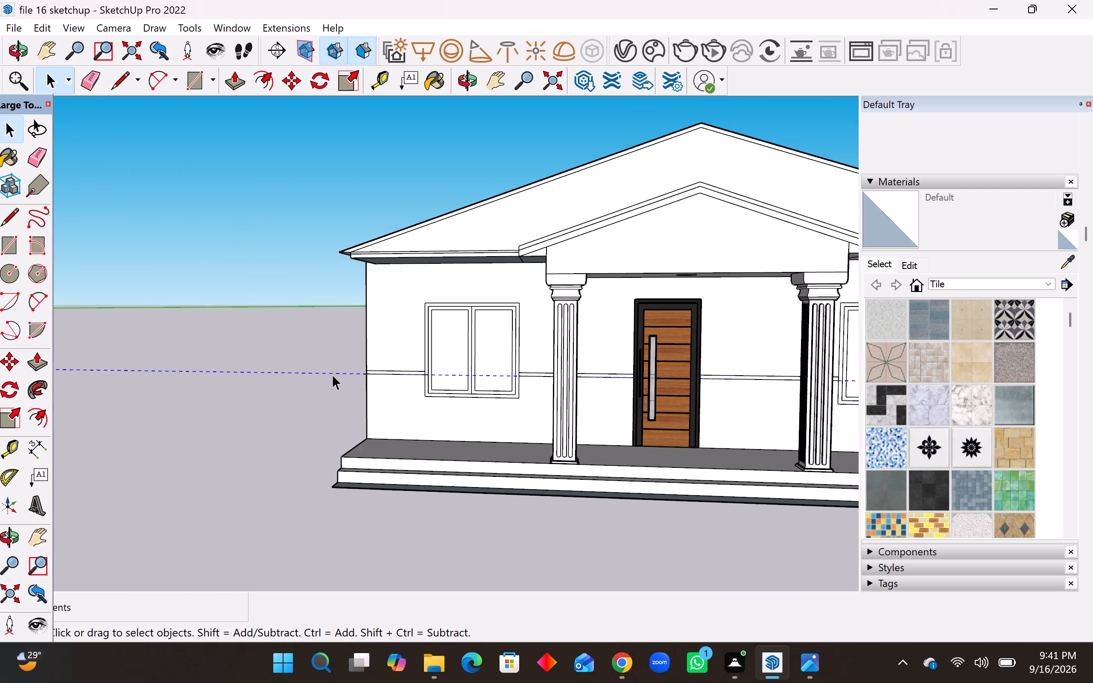
key("Delete")
Paint the right-hand window's inner frame and divider with 0078_DarkSlateGray from the Colors-Named collection.
scroll(303, 380, "down", 4)
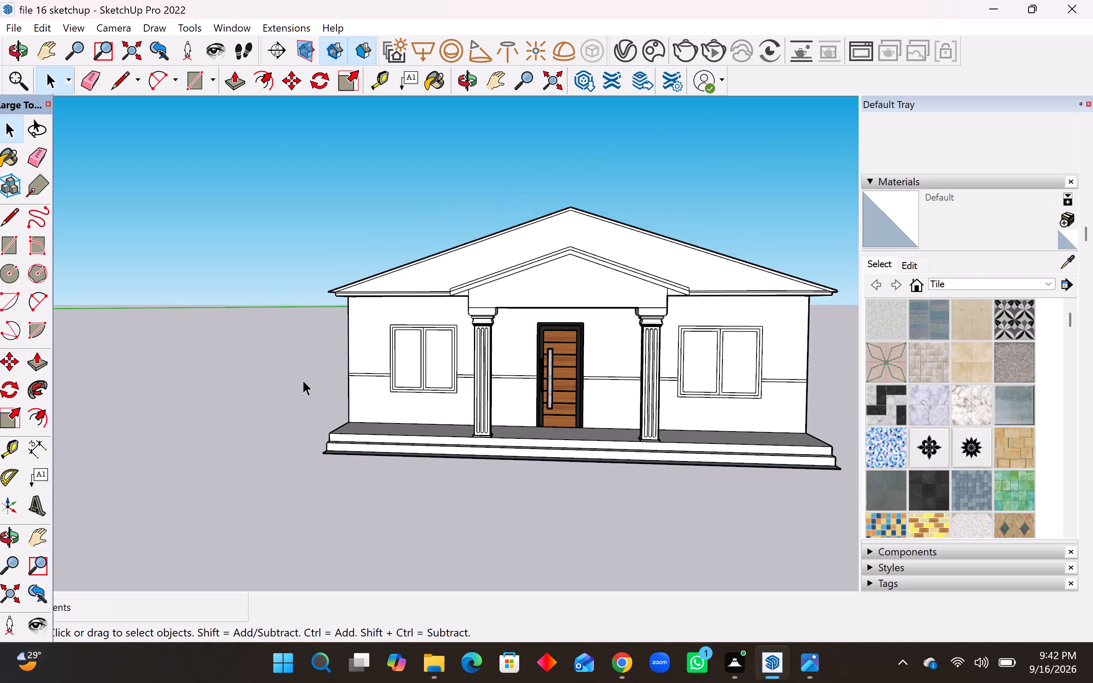
scroll(303, 380, "down", 2)
middle_click_drag(402, 387, 445, 391)
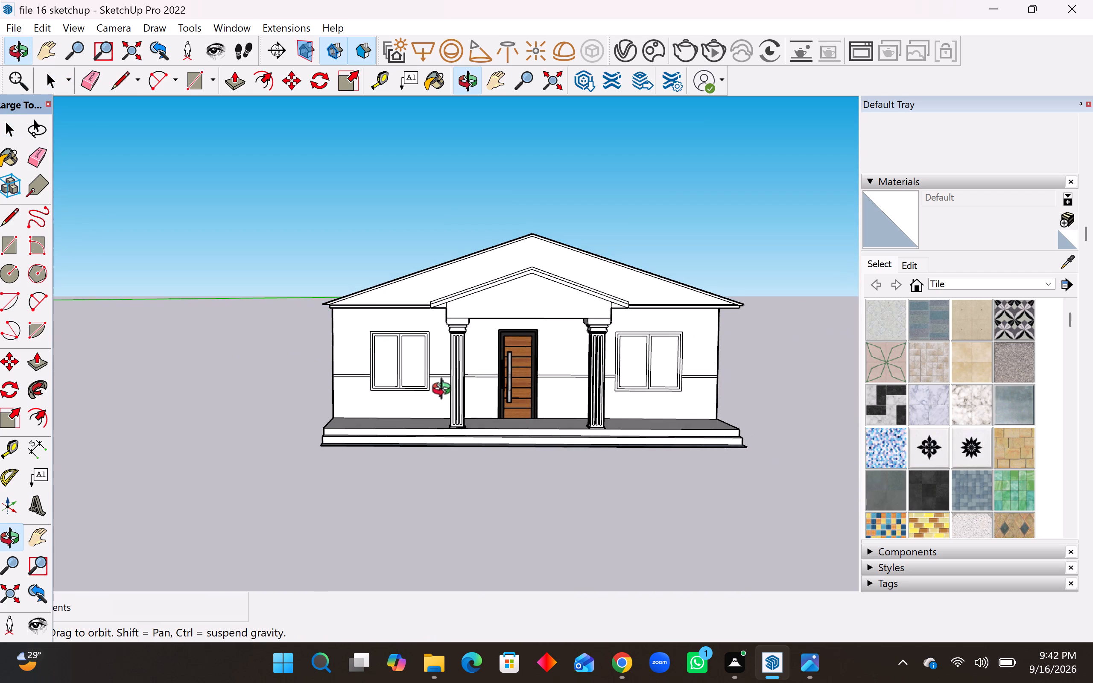
middle_click_drag(445, 391, 427, 386)
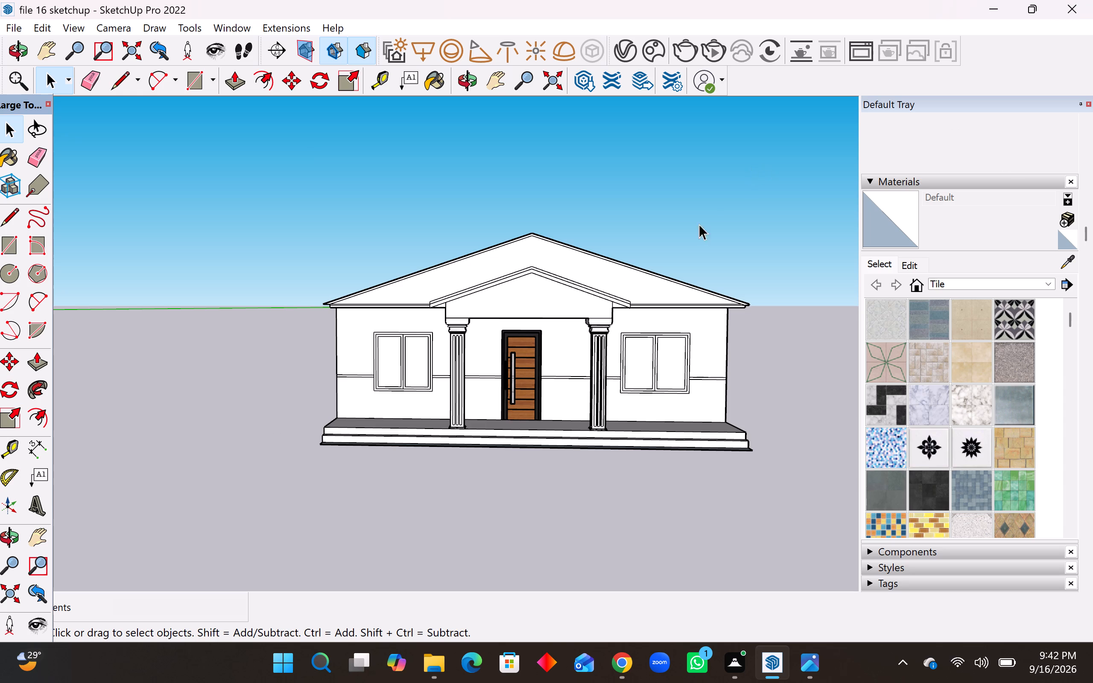
left_click(978, 284)
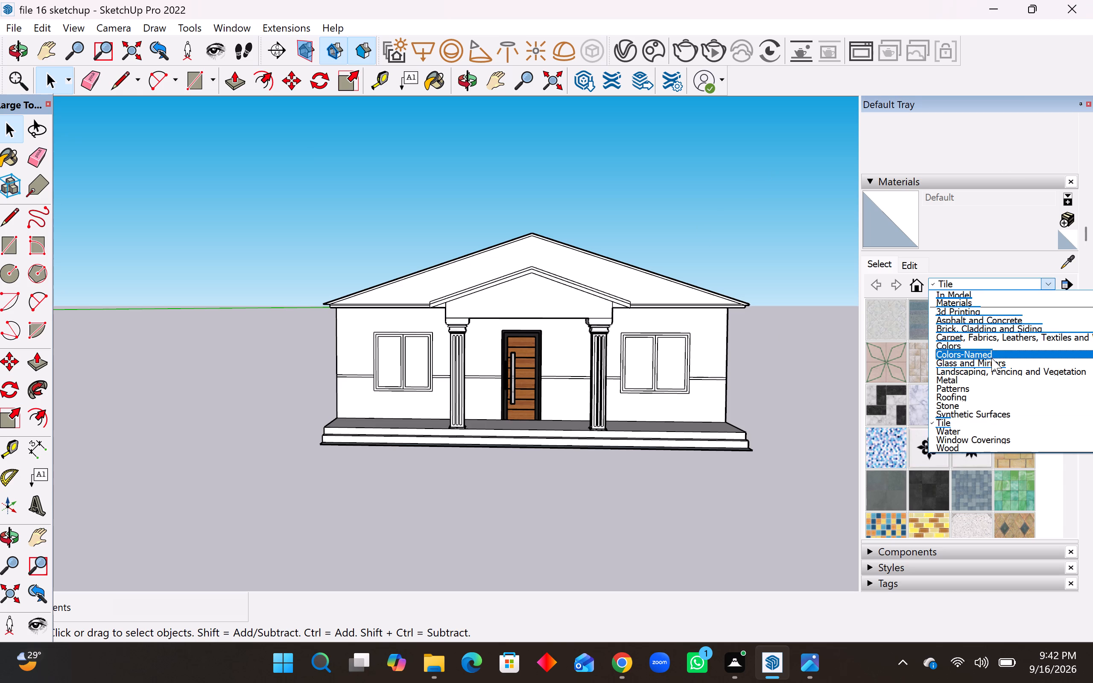
left_click(962, 355)
scroll(967, 435, "down", 6)
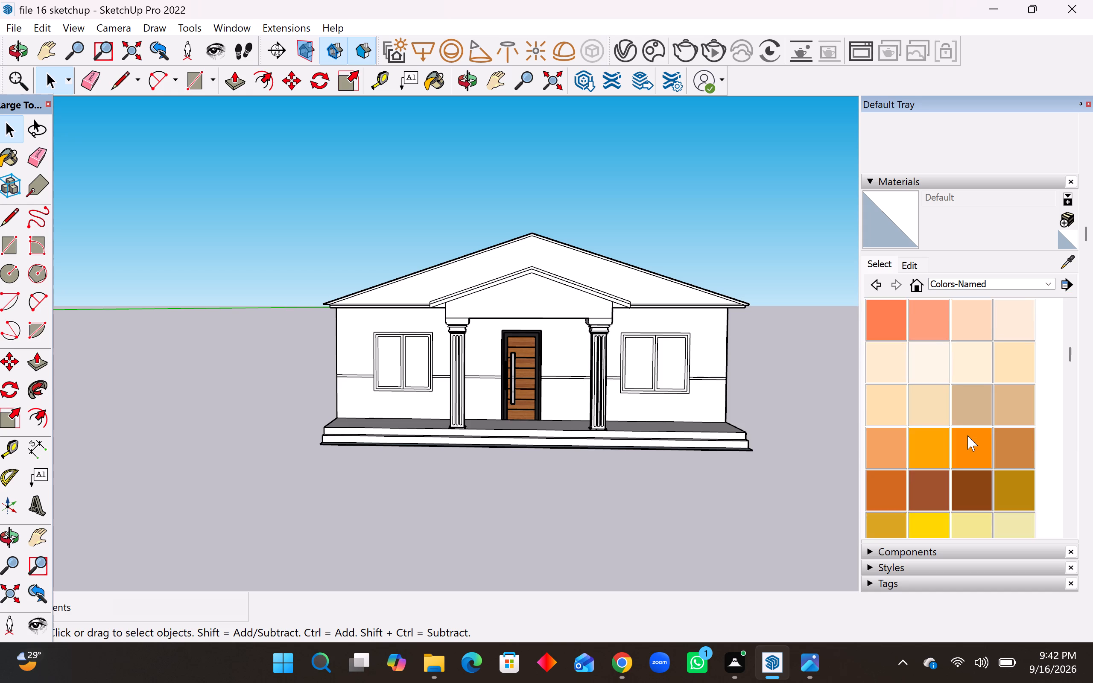
scroll(967, 435, "down", 7)
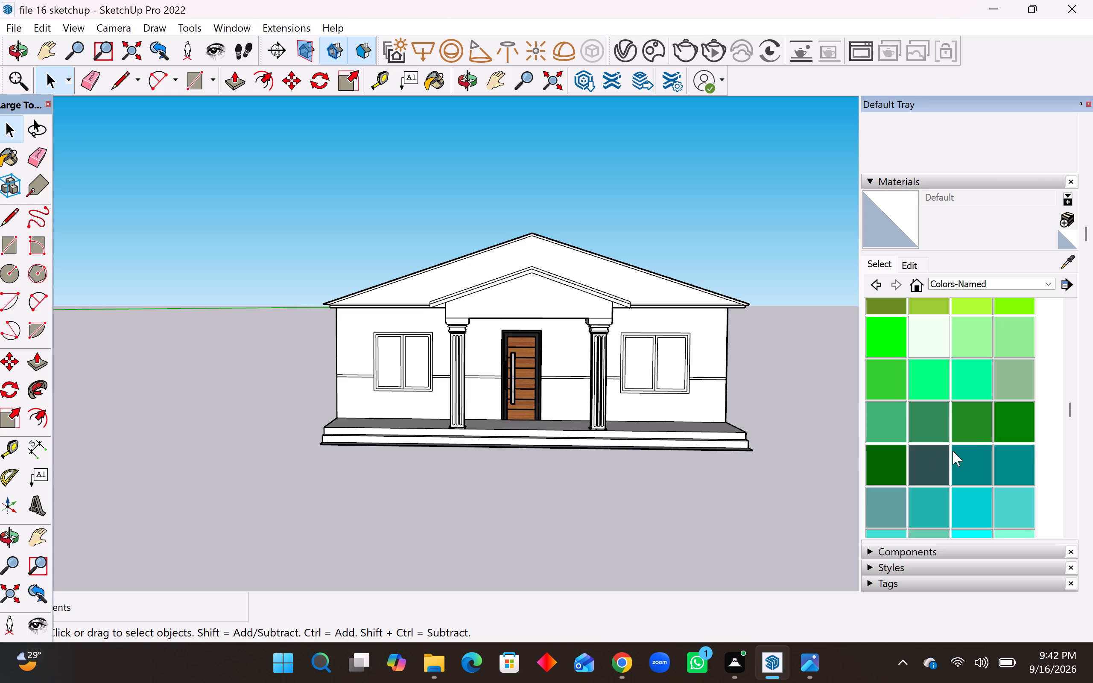
left_click(934, 463)
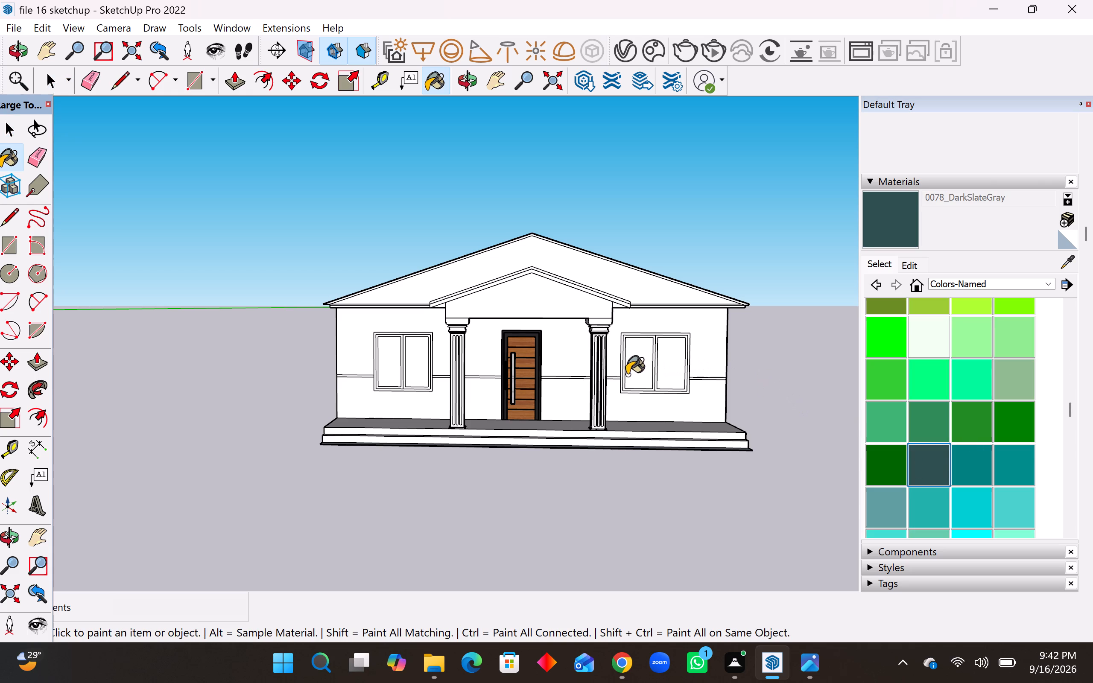
scroll(627, 375, "up", 14)
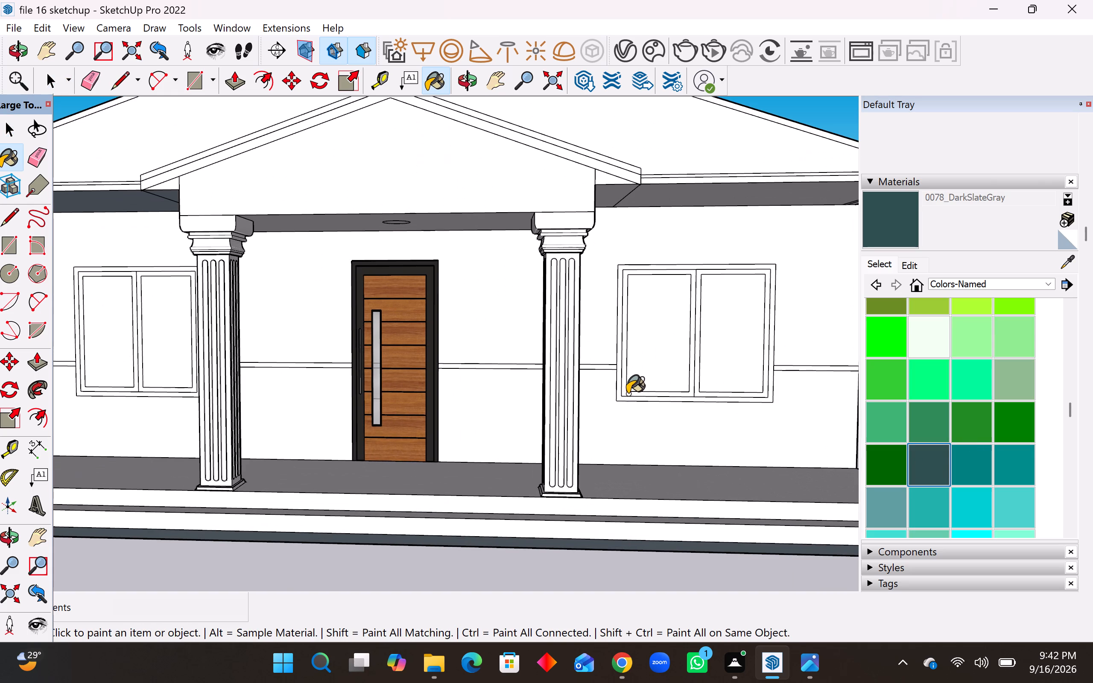
left_click(625, 393)
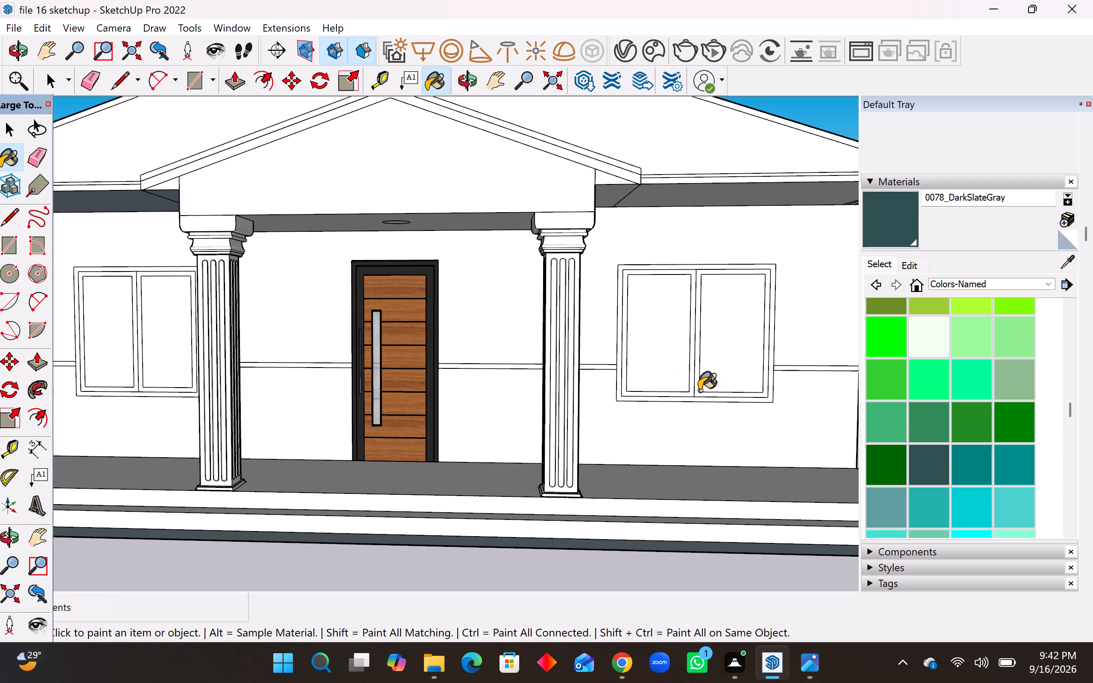
left_click(696, 393)
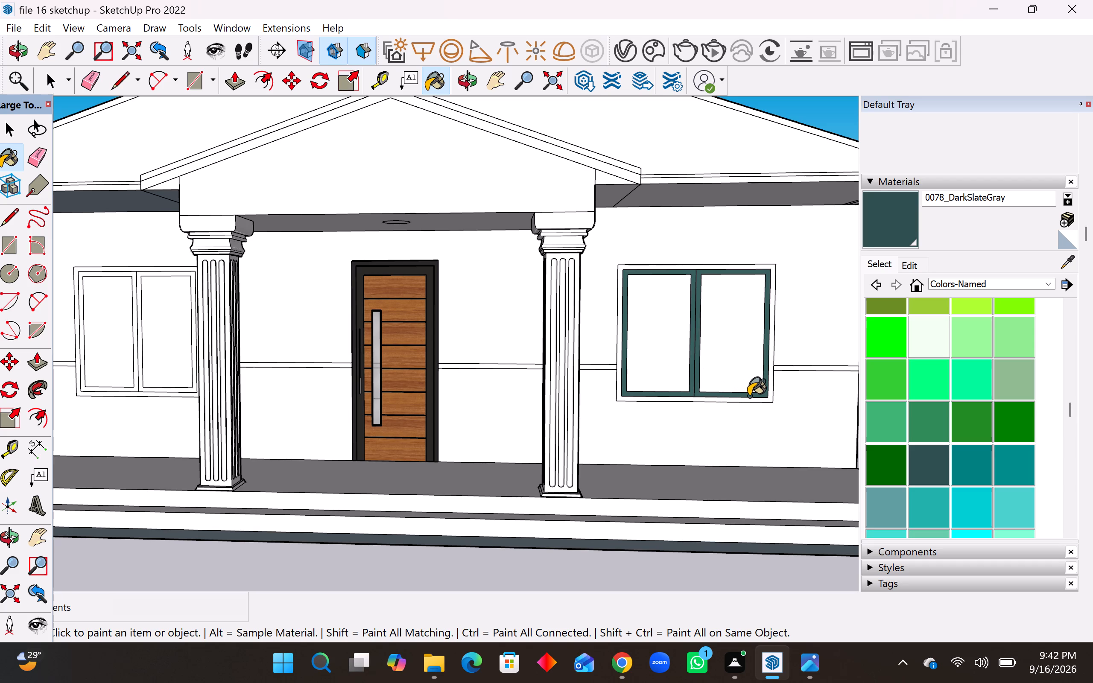
Paint the left-hand window's inner frame and divider with 0078_DarkSlateGray.
left_click(134, 367)
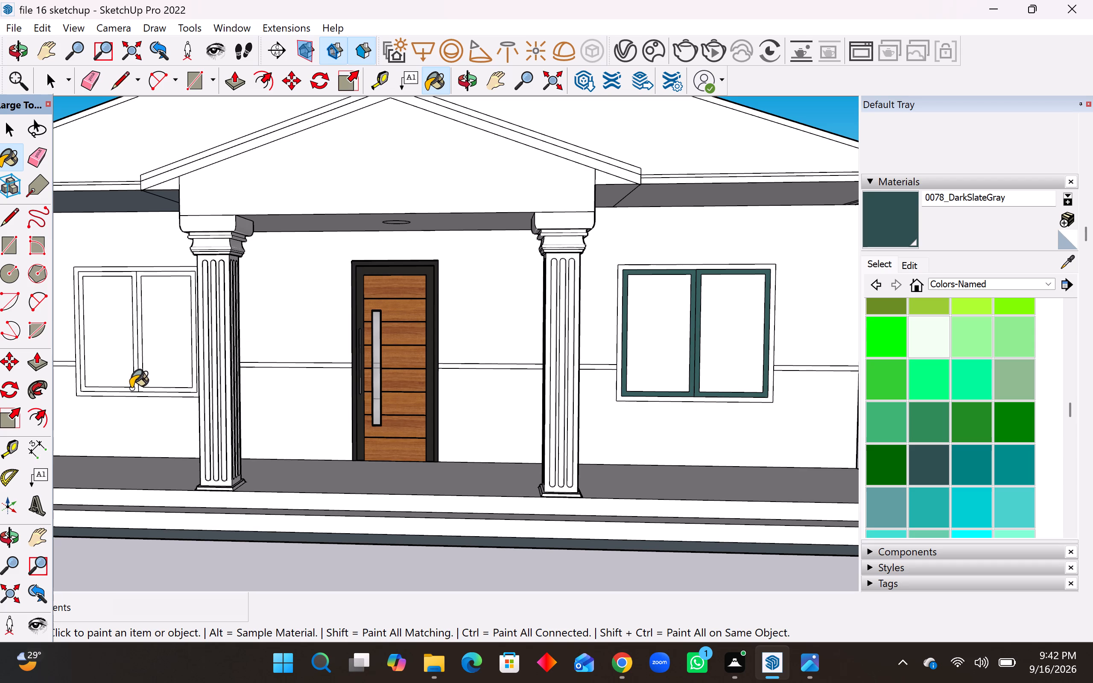
left_click(134, 389)
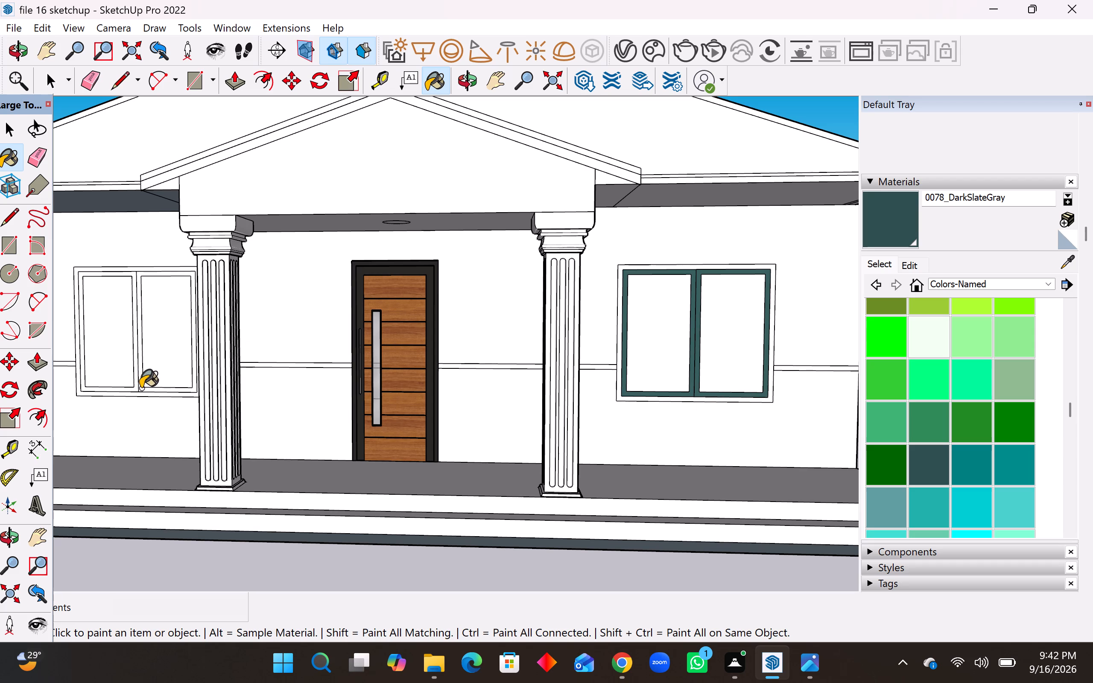
left_click(140, 388)
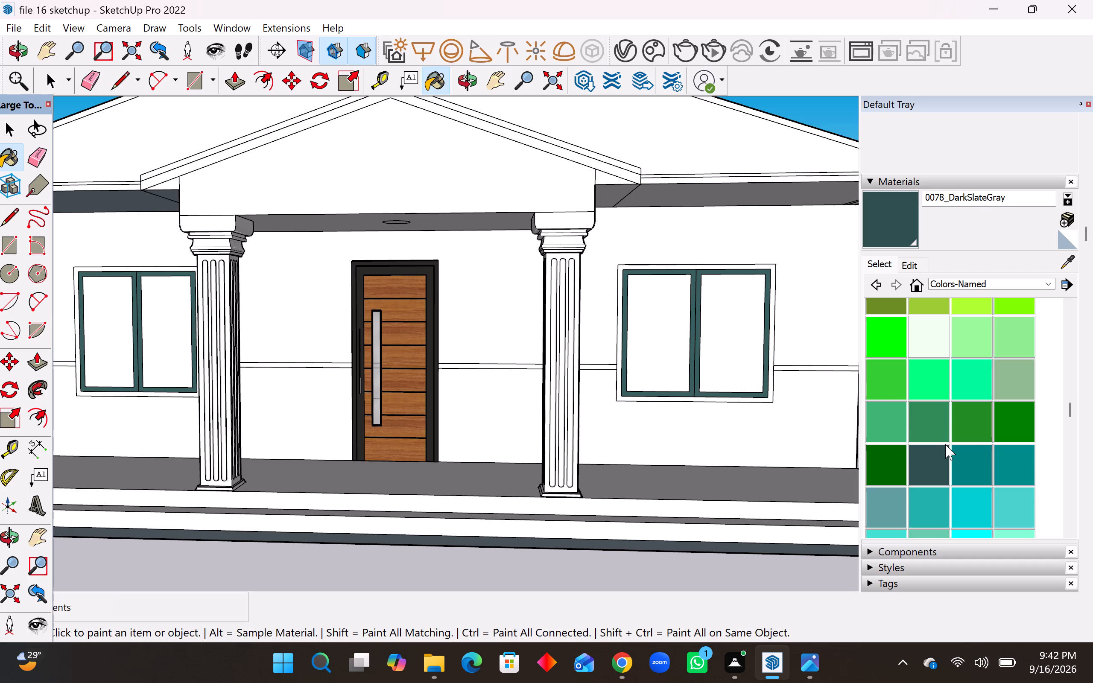
Paint all four panes of the two front windows with 0079_Teal.
left_click(957, 466)
left_click(716, 362)
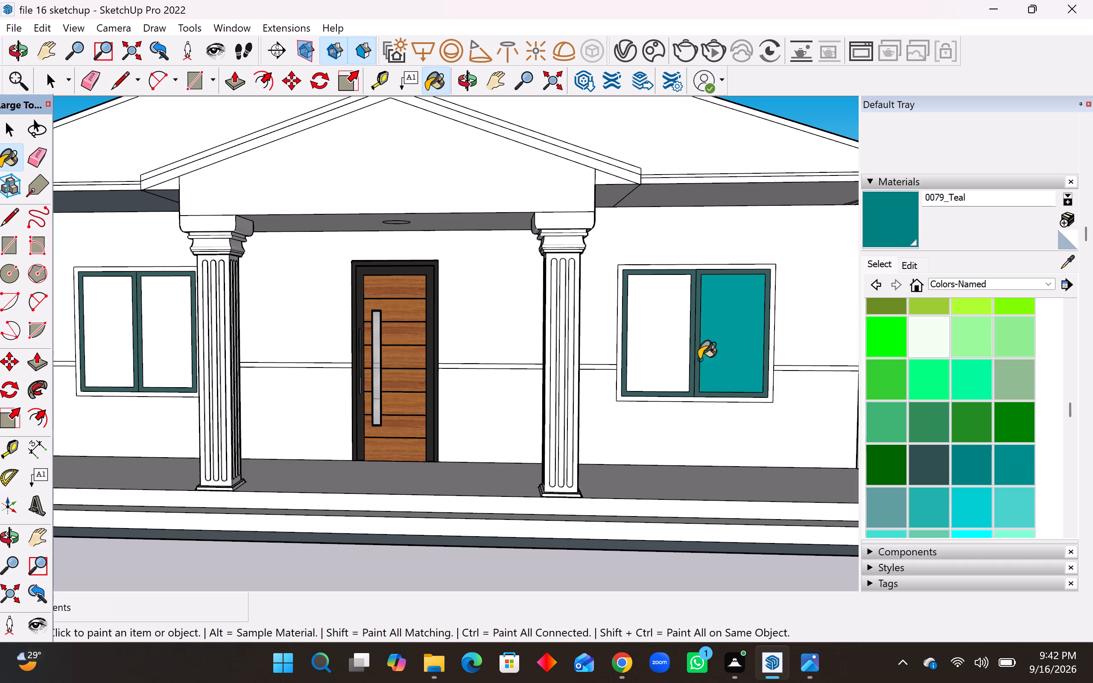
left_click(657, 348)
left_click(172, 330)
left_click(105, 333)
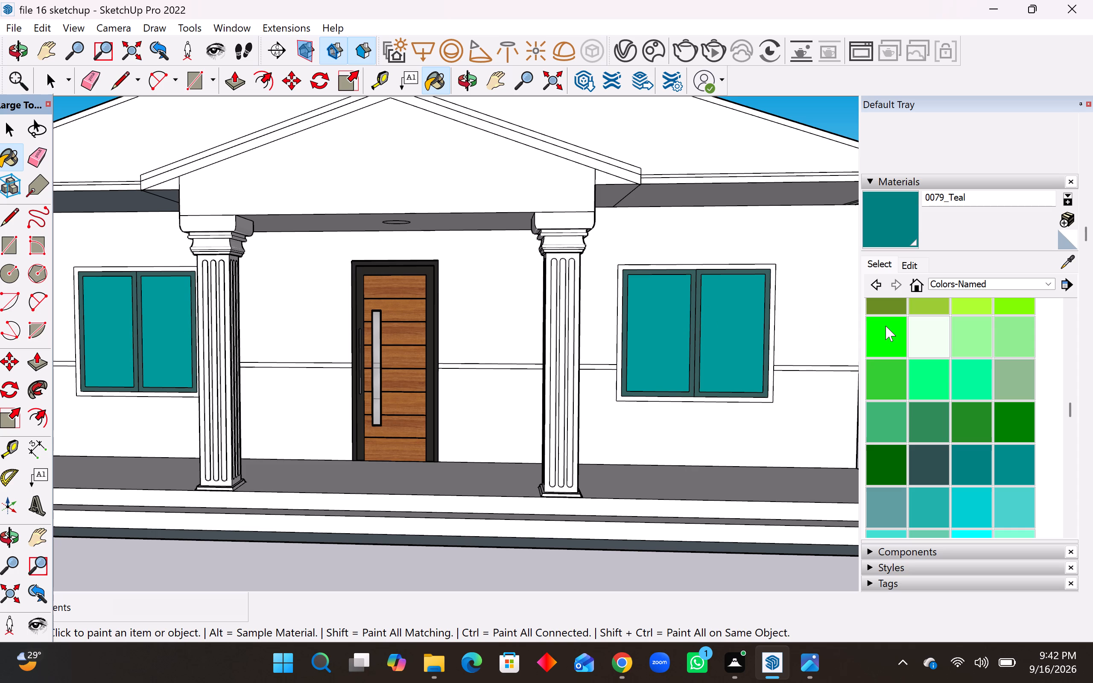
Paint the outer frames of both front windows with 0066_Honeydew.
left_click(930, 343)
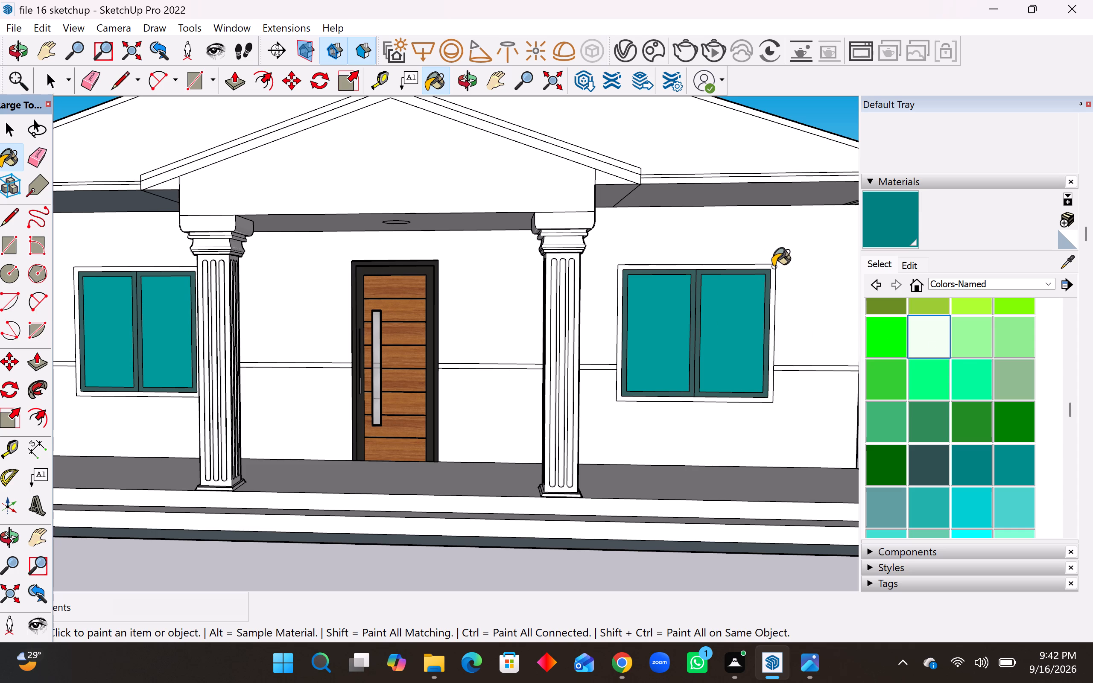
left_click(772, 269)
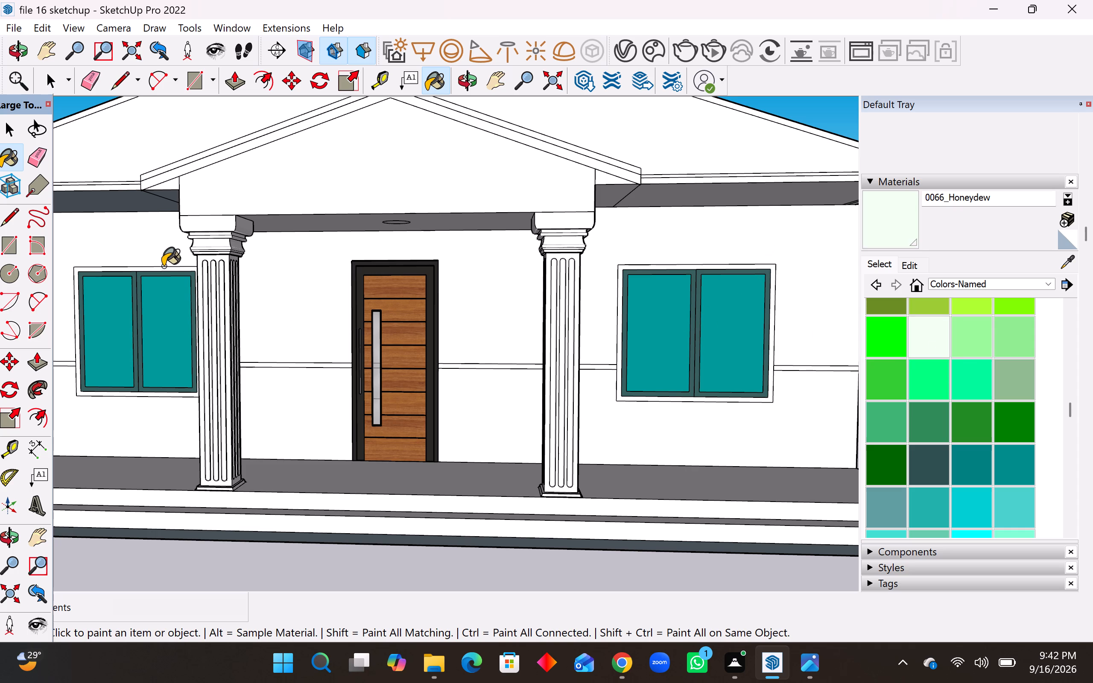
left_click(161, 268)
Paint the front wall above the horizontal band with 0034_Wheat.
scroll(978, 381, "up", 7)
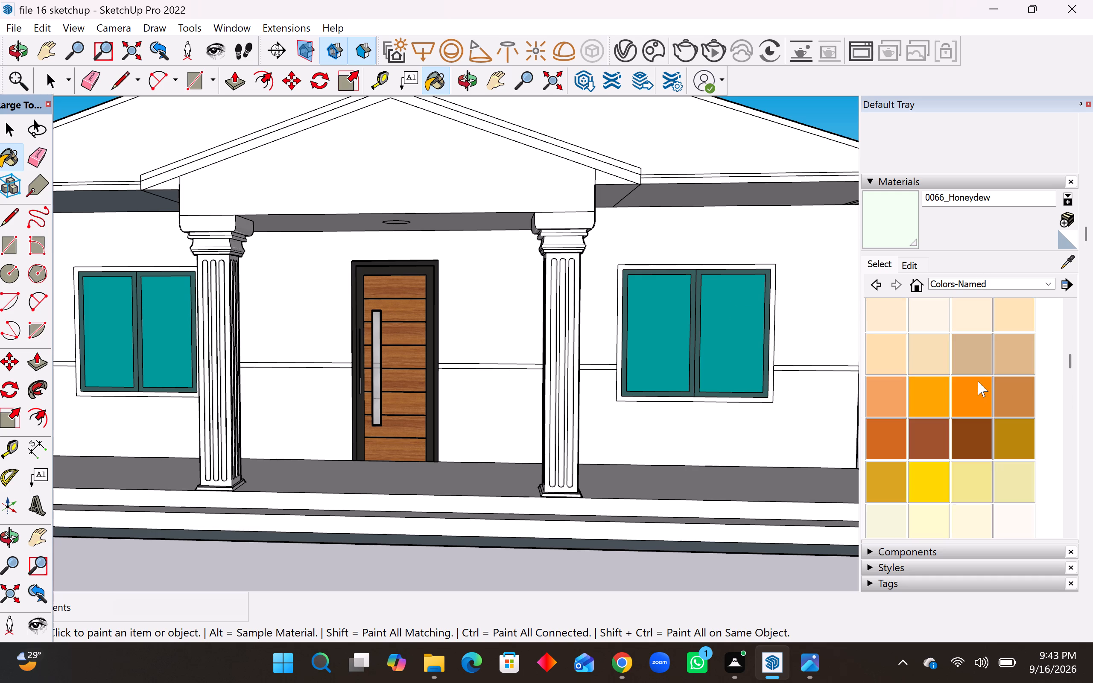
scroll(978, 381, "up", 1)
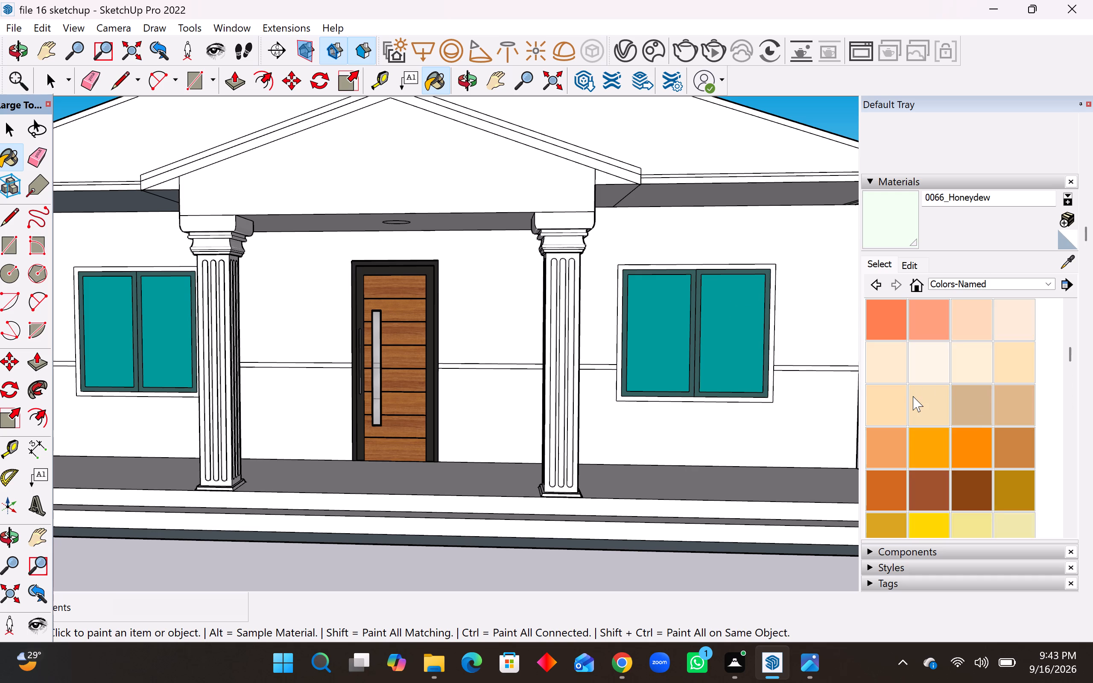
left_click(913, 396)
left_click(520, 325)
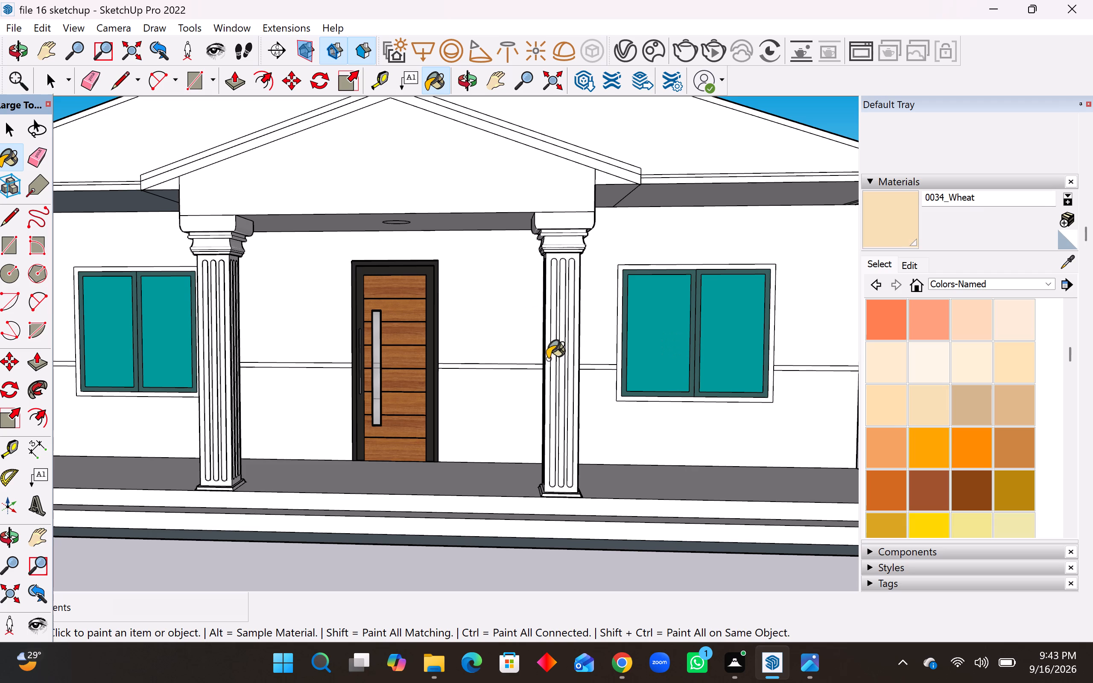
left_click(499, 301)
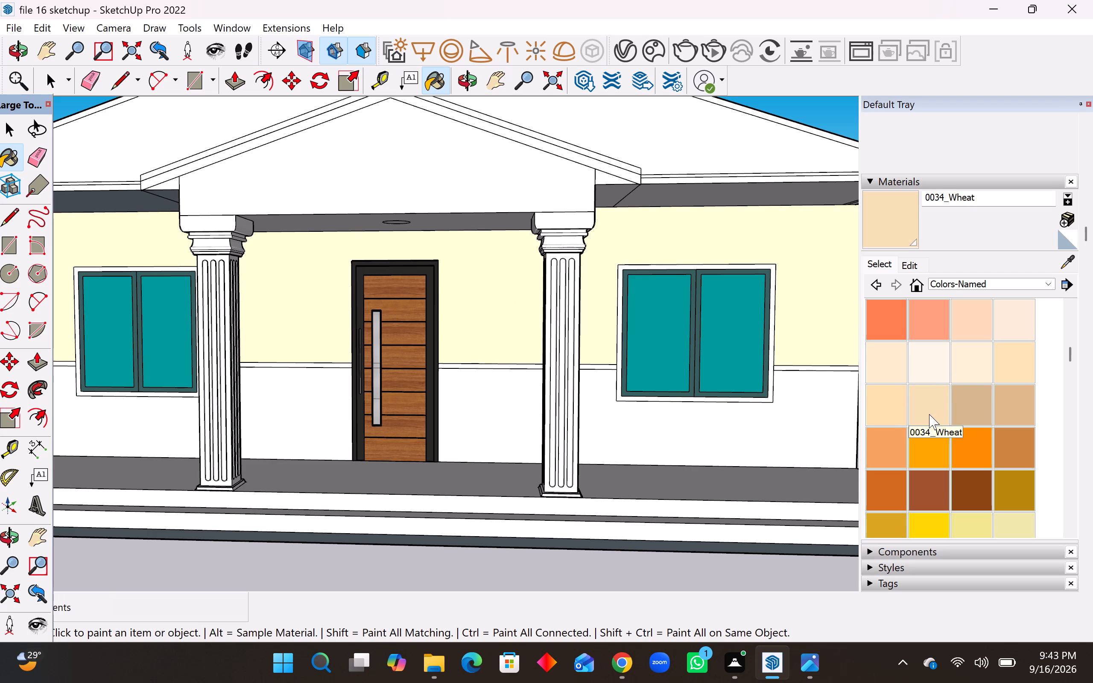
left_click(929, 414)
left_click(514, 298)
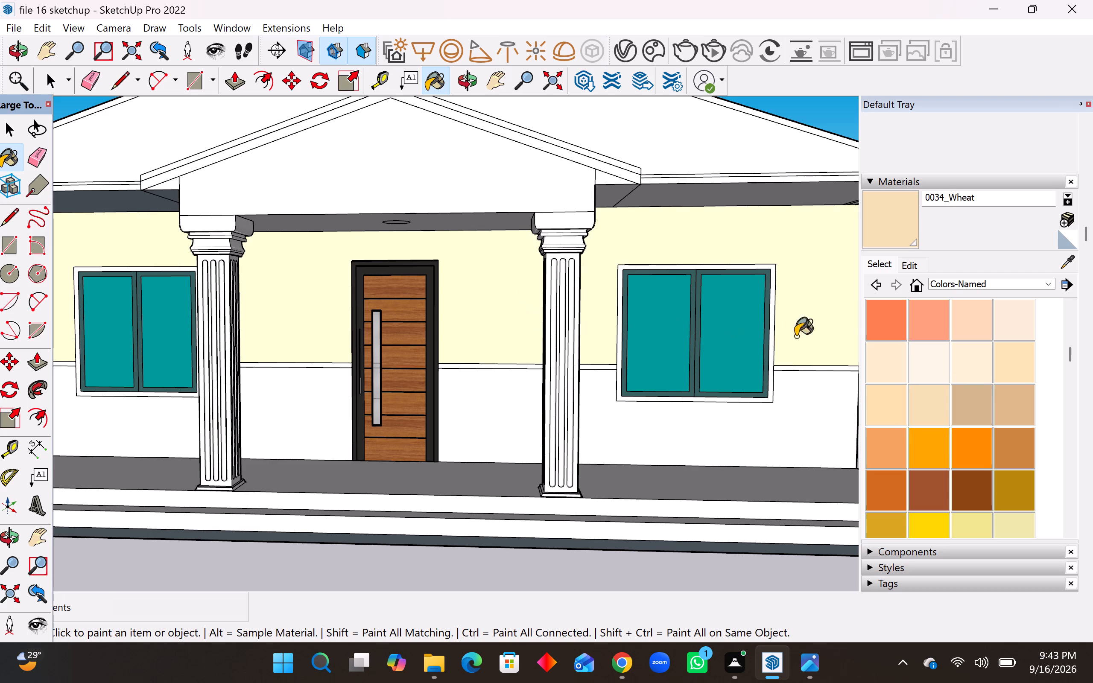
Paint the front wall above the horizontal band with 0033_NavajoWhite.
left_click(889, 415)
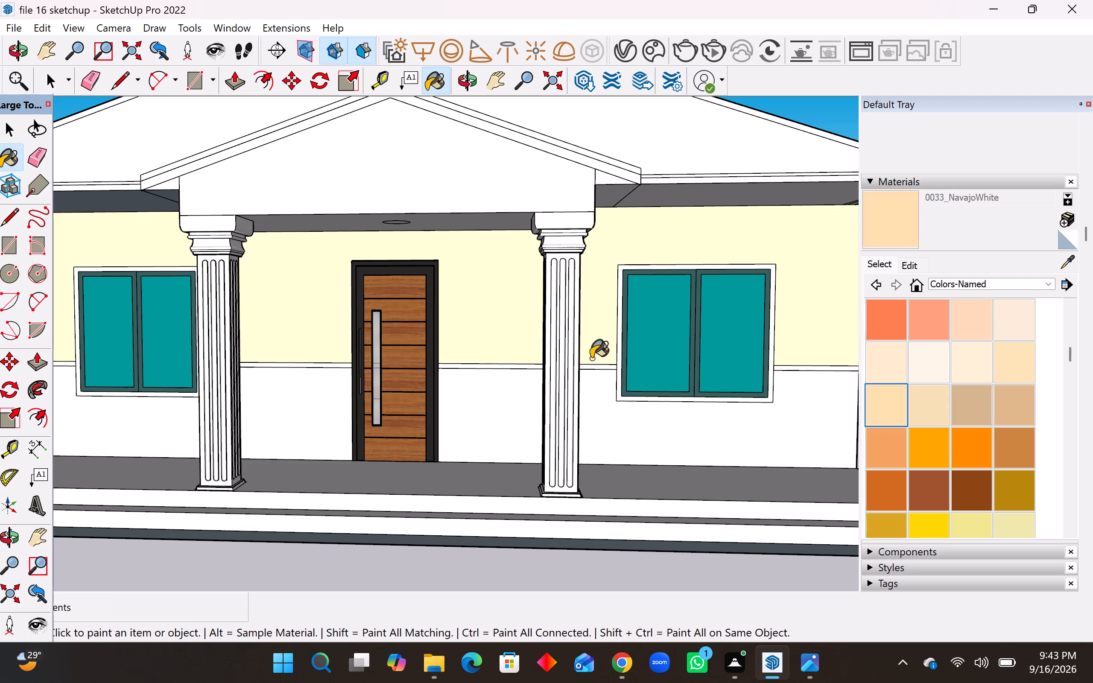
left_click(514, 324)
left_click(514, 324)
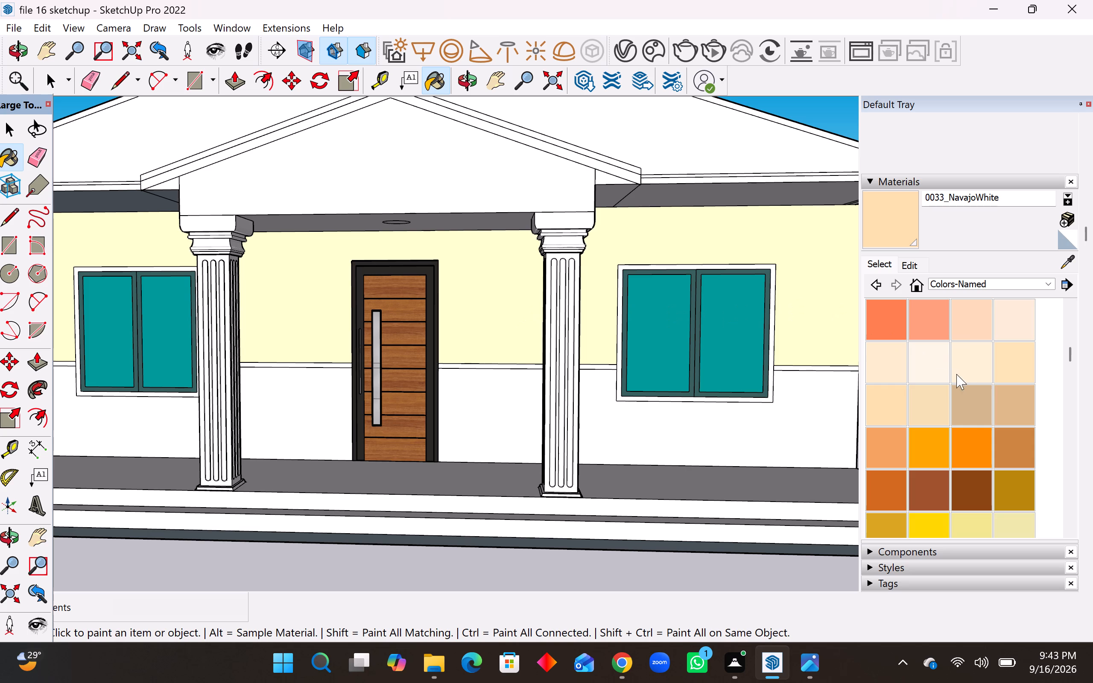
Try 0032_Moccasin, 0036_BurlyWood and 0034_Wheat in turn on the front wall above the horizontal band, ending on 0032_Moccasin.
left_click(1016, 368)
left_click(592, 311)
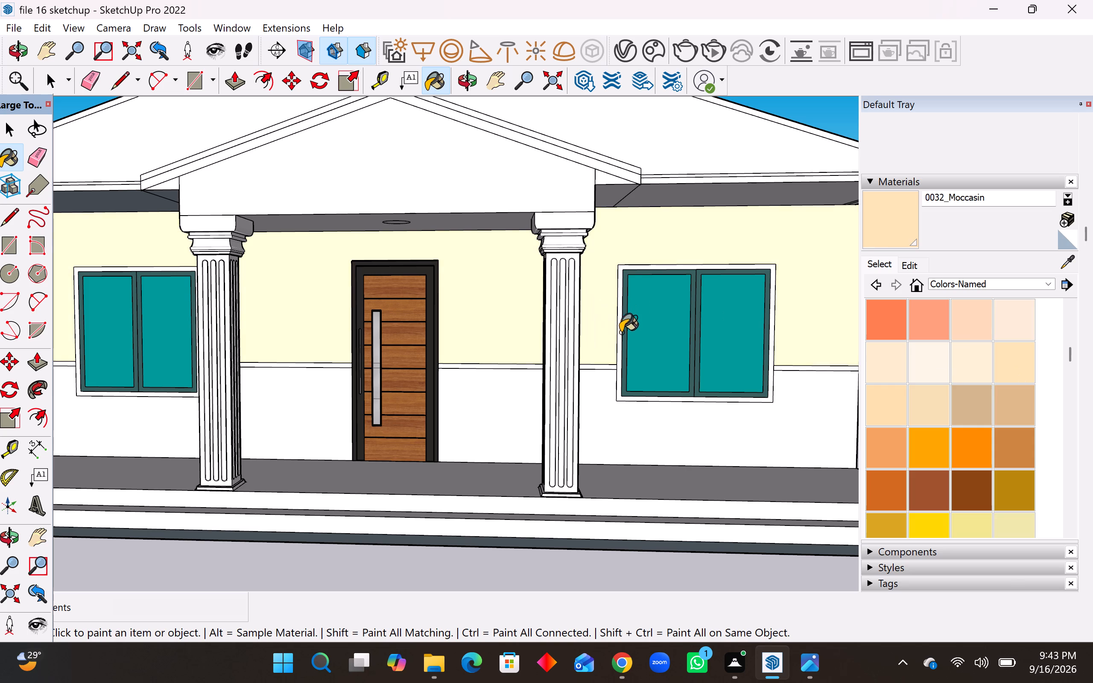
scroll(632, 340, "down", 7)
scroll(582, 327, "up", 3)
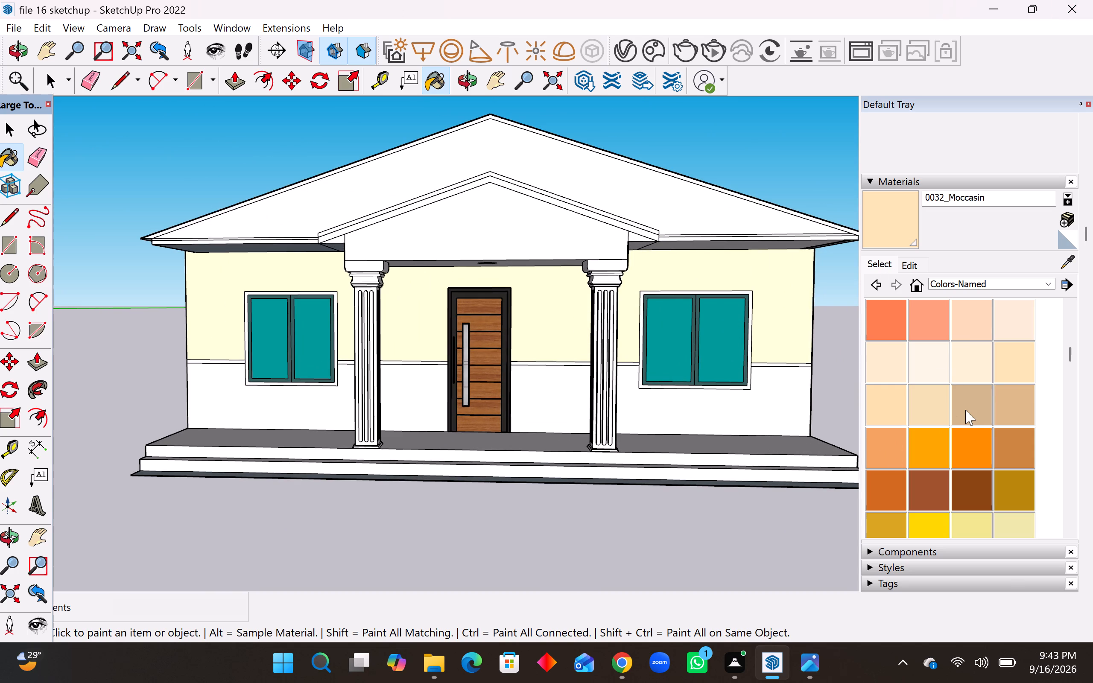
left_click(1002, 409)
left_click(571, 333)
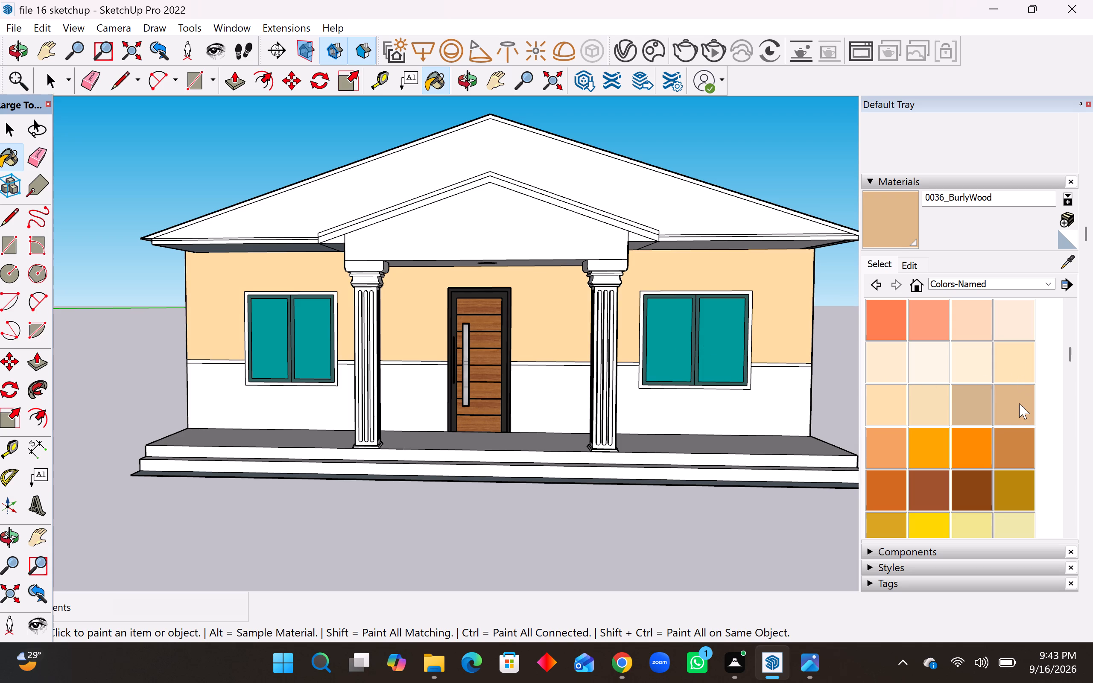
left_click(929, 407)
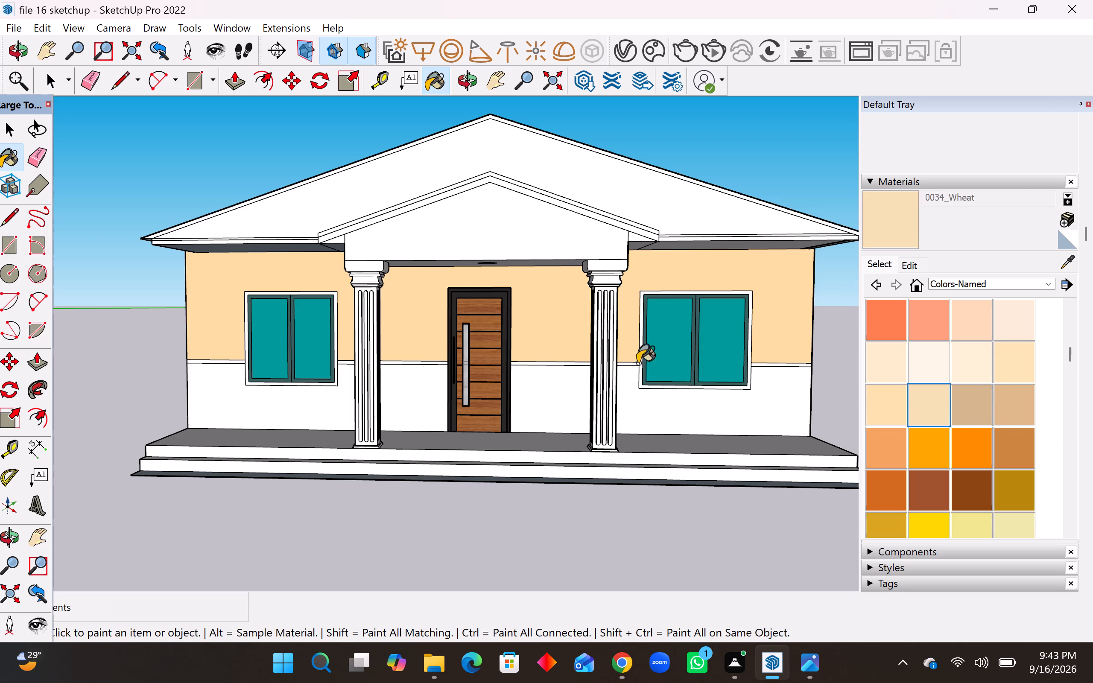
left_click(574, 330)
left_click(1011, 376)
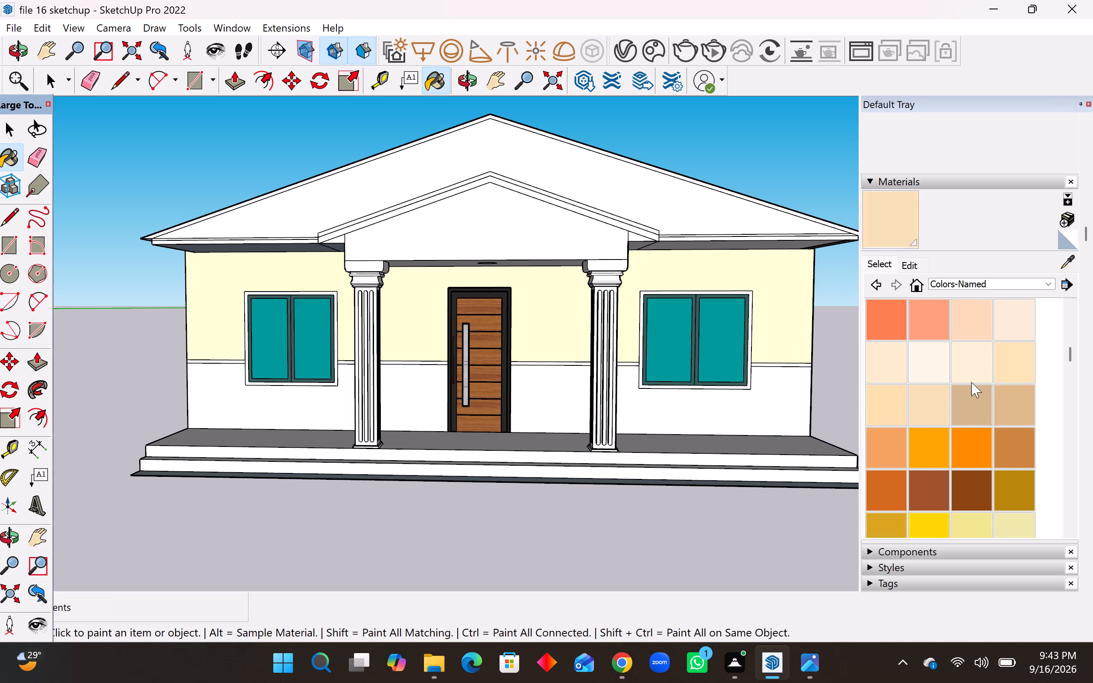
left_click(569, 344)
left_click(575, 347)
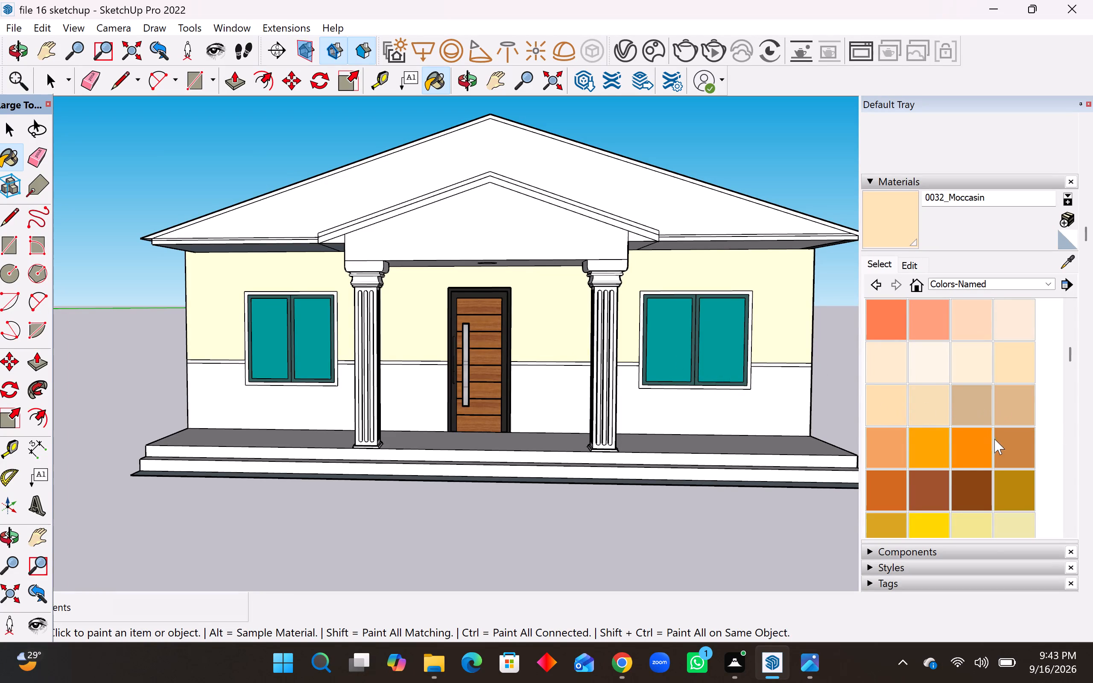
Paint the front wall above the horizontal band with 0036_BurlyWood.
left_click(1023, 413)
left_click(567, 332)
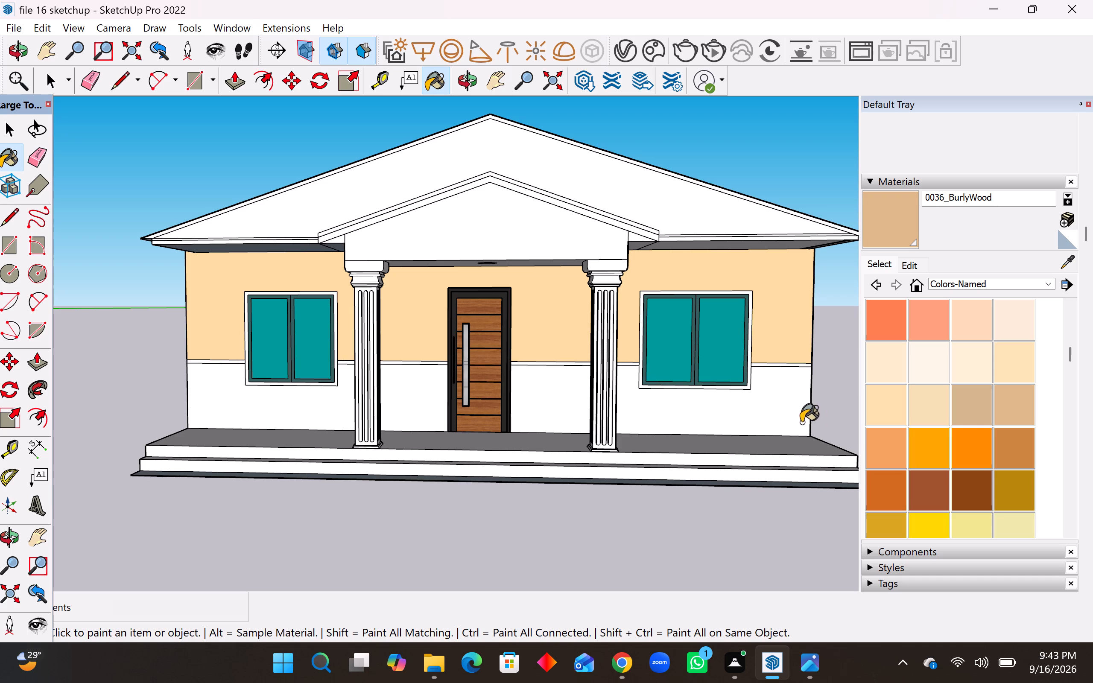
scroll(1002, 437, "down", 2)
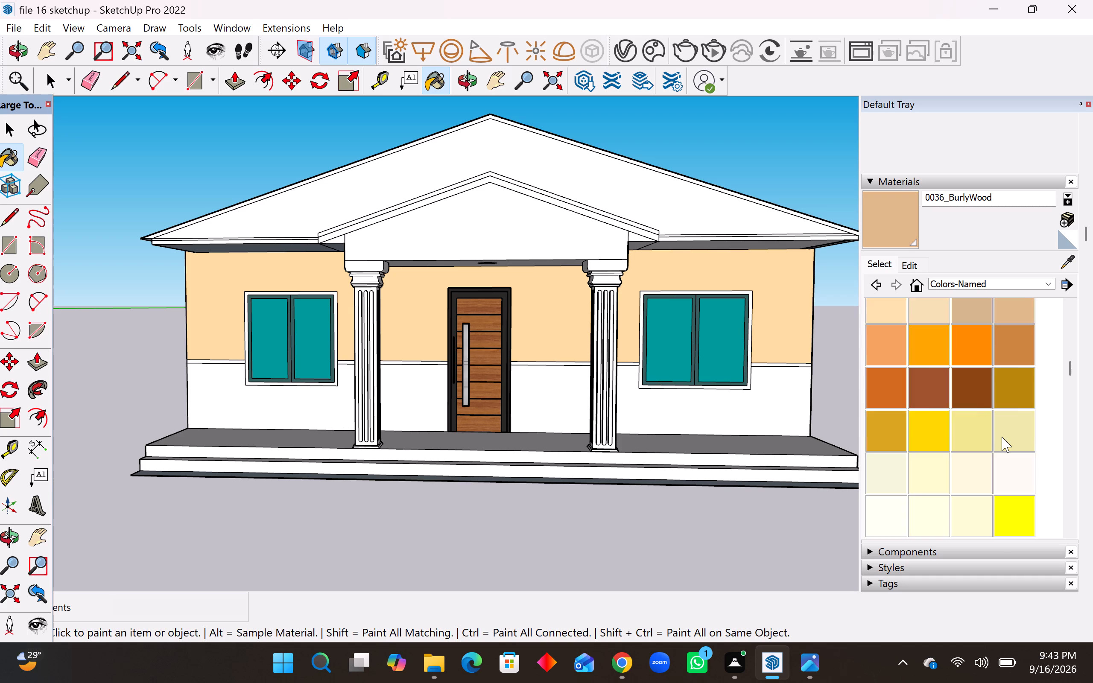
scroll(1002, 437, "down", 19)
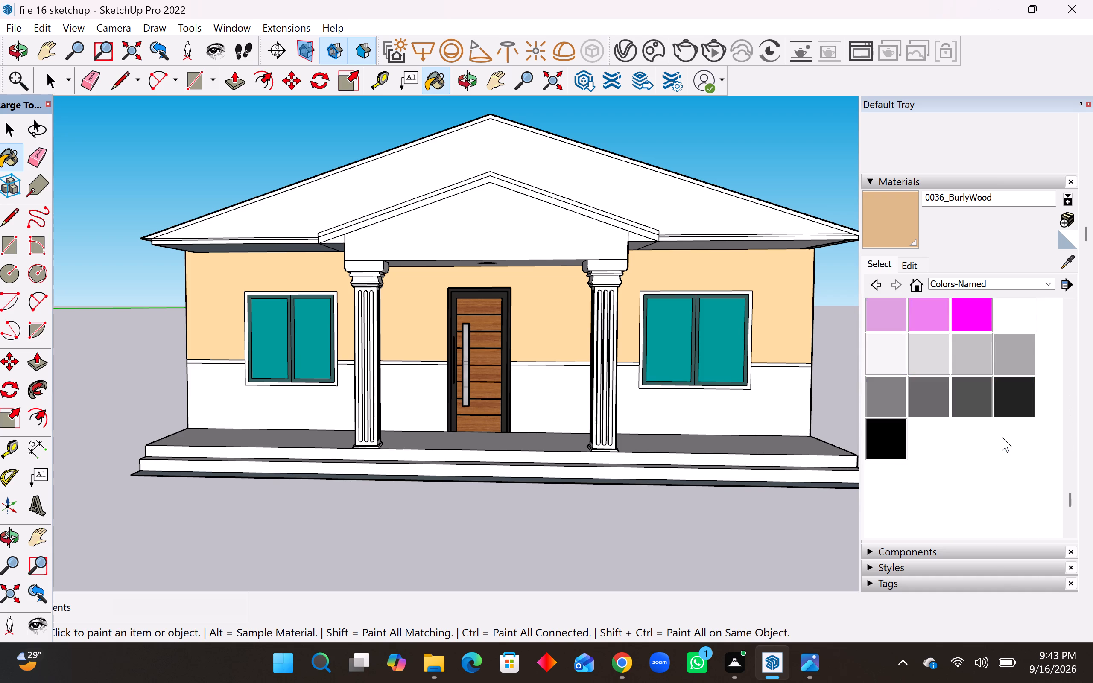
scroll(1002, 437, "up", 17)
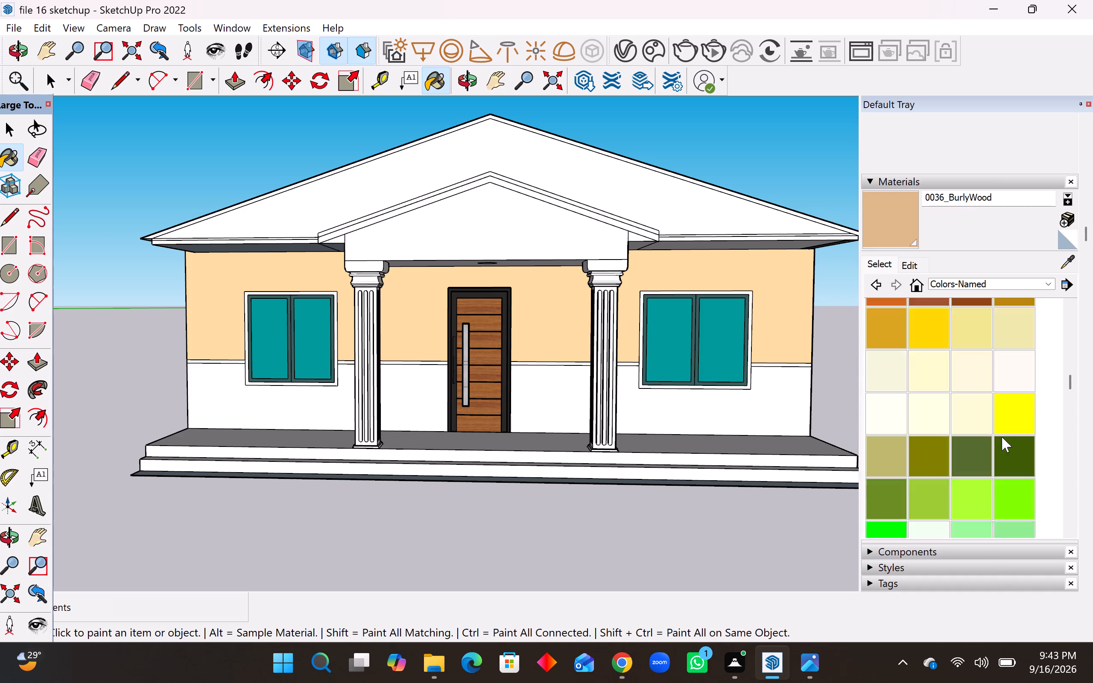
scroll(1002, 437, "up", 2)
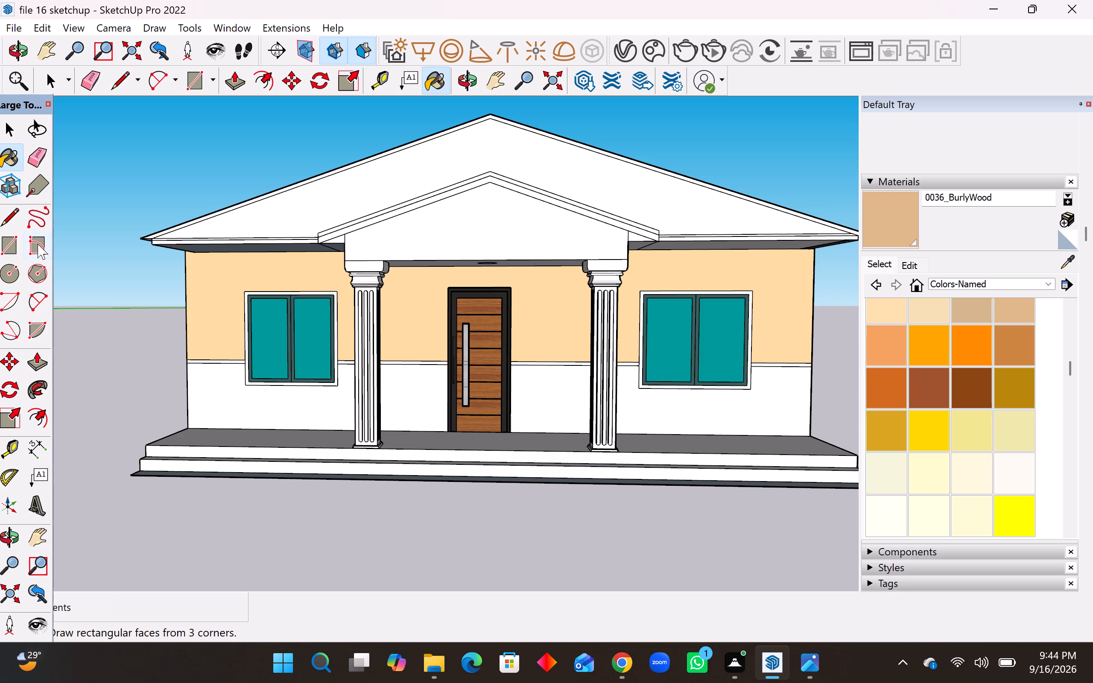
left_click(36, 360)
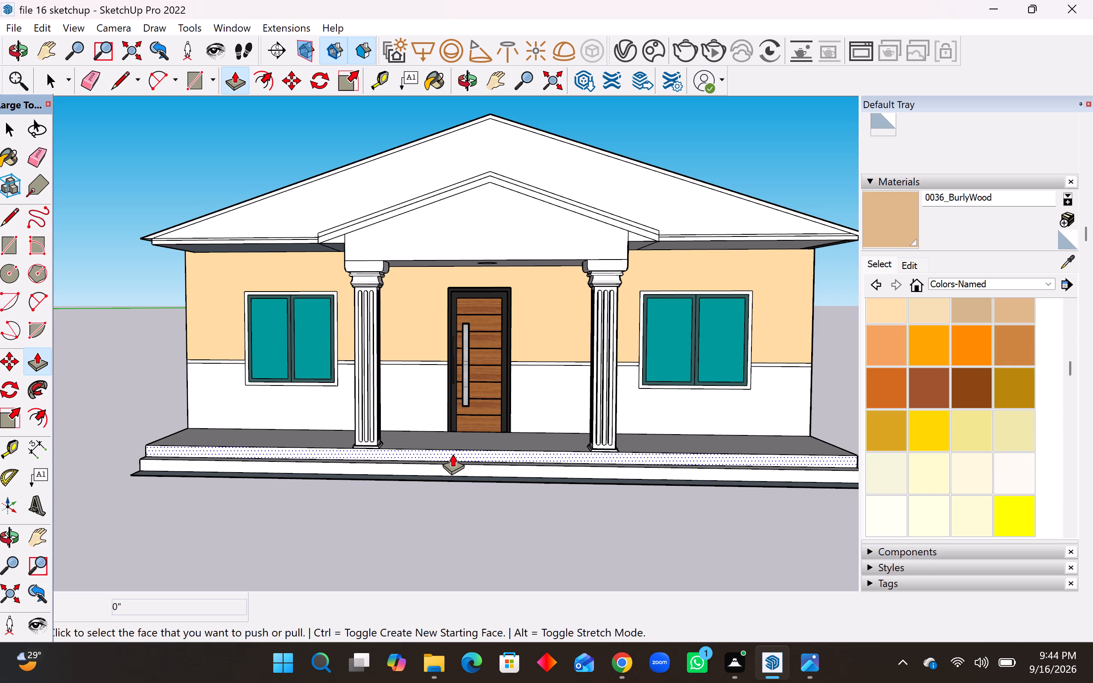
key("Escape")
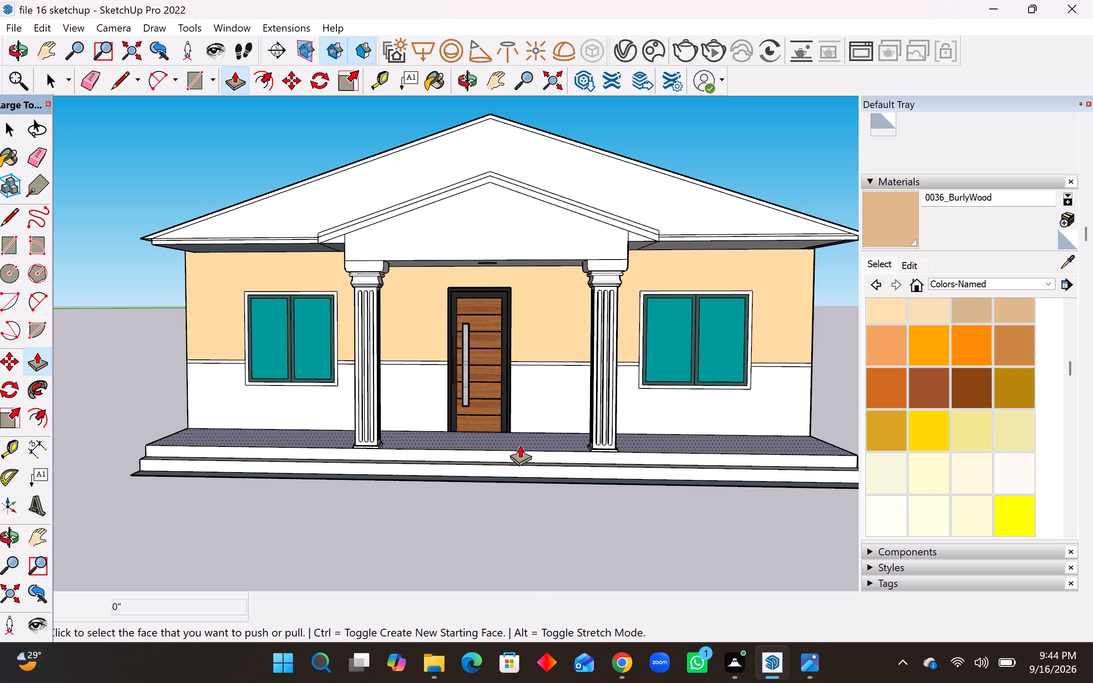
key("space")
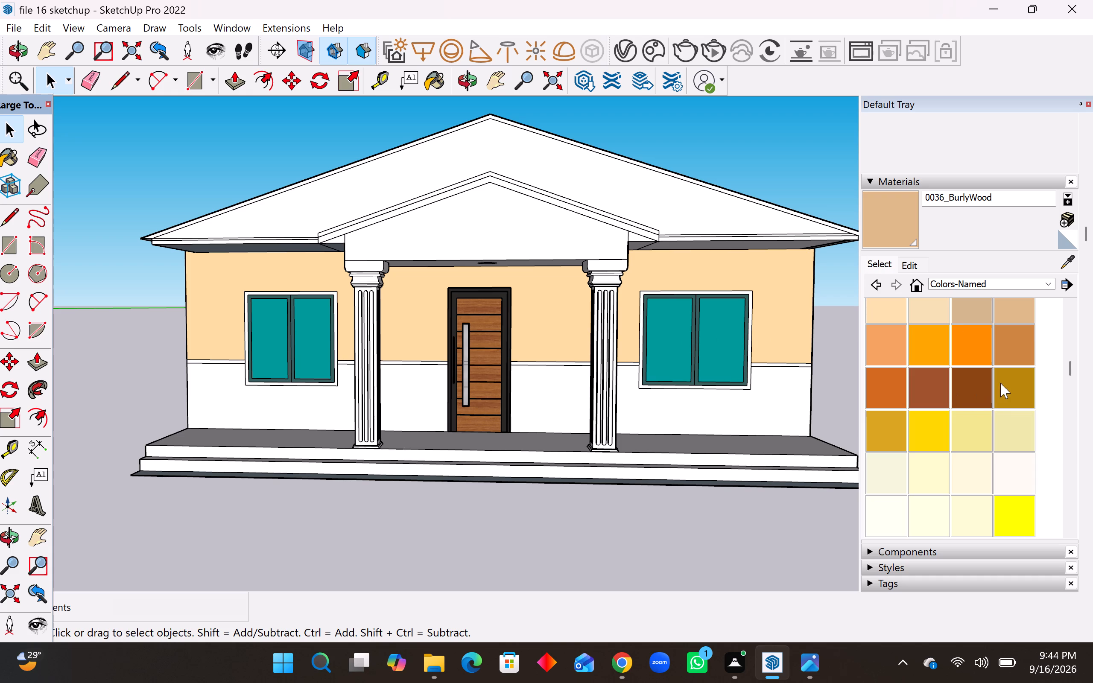
Paint the porch floor, both step risers and the step tread with 0036_BurlyWood.
left_click(1006, 316)
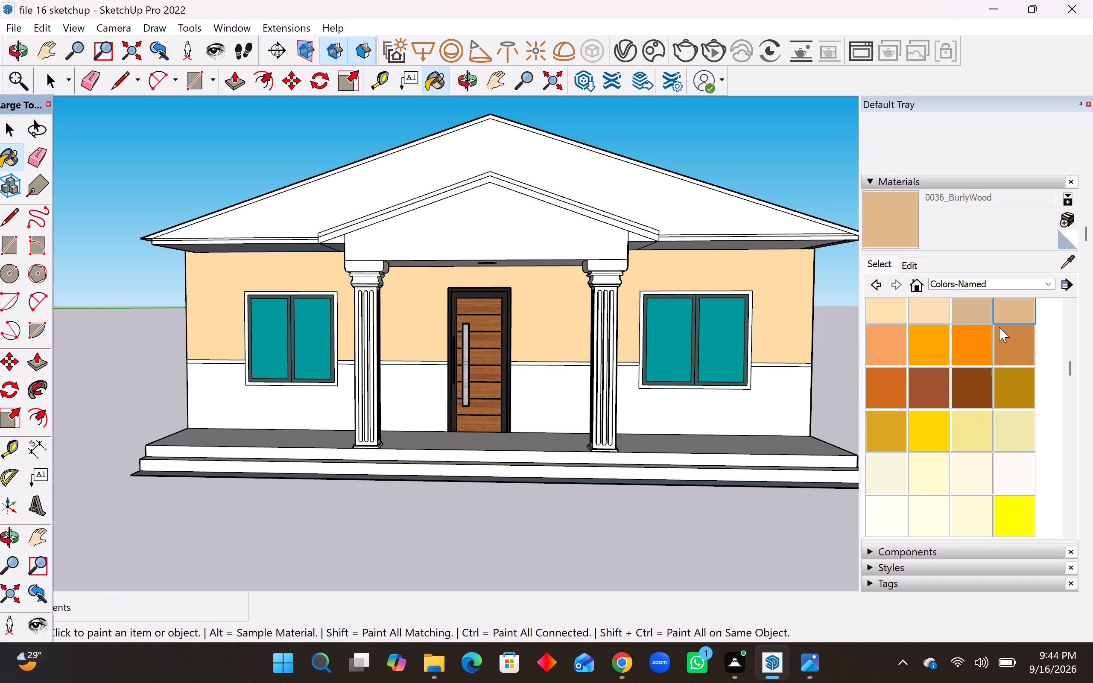
left_click(519, 447)
left_click(519, 445)
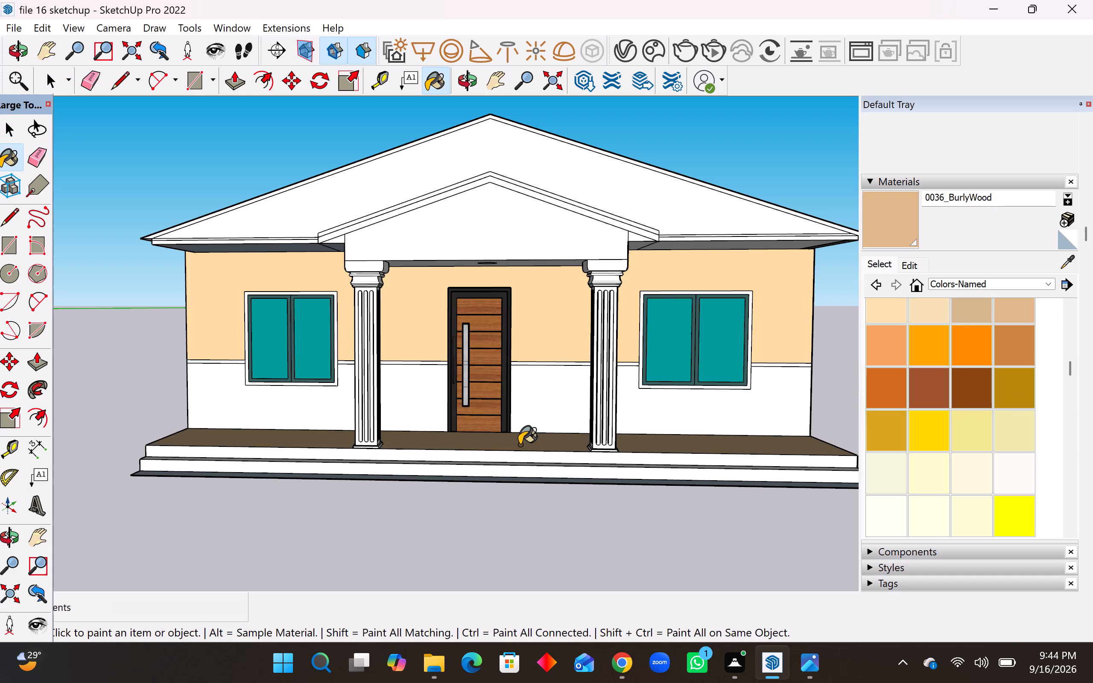
left_click(506, 462)
left_click(512, 456)
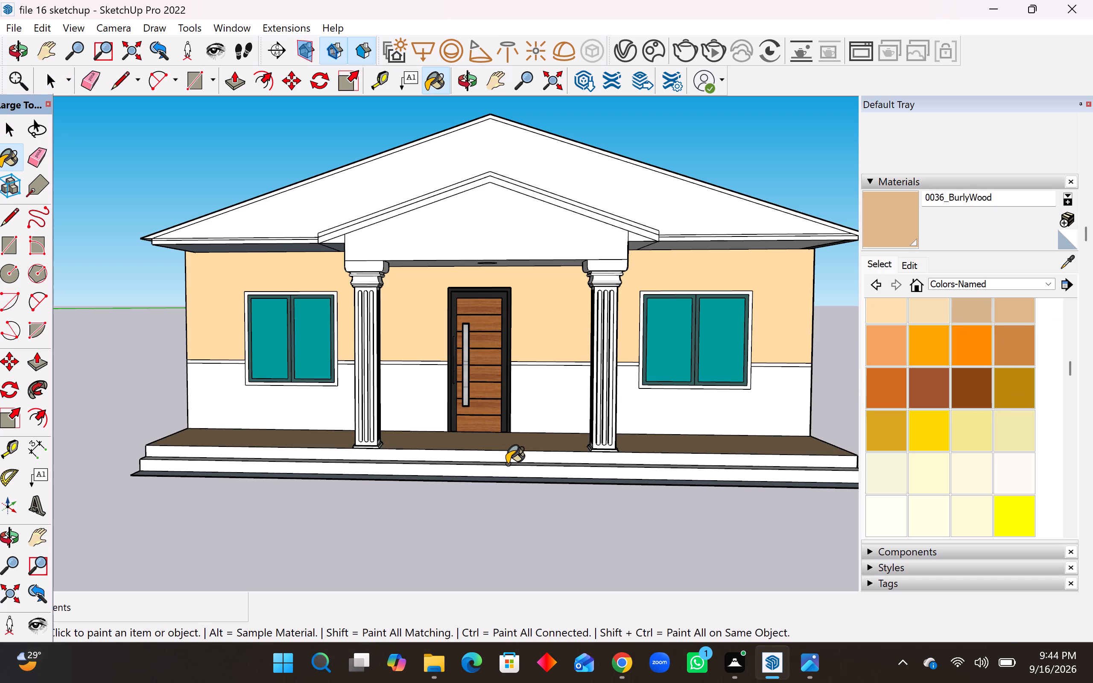
left_click(506, 466)
left_click(505, 462)
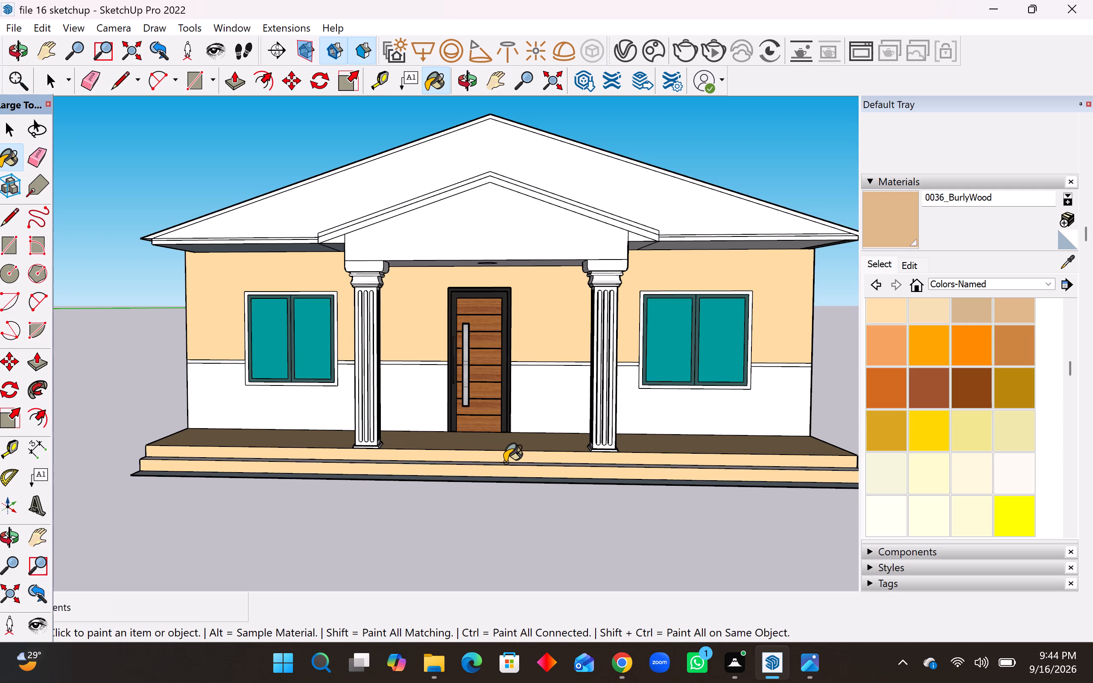
middle_click_drag(509, 465, 505, 563)
left_click(499, 464)
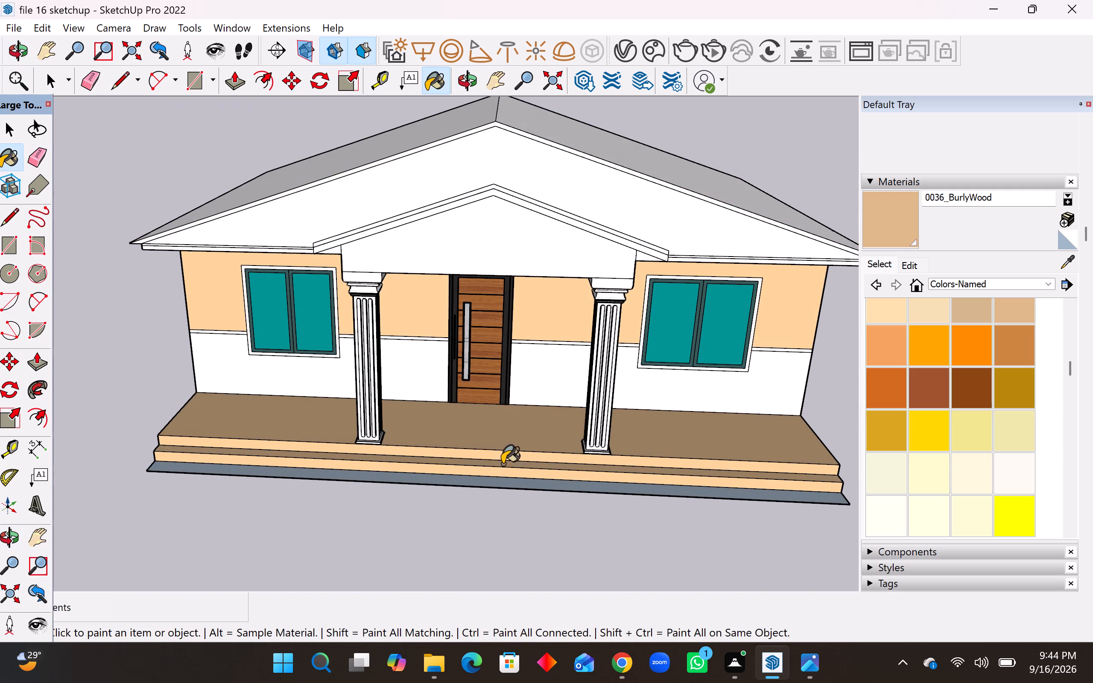
middle_click_drag(507, 476, 534, 434)
middle_click_drag(515, 468, 514, 473)
middle_click_drag(524, 470, 529, 413)
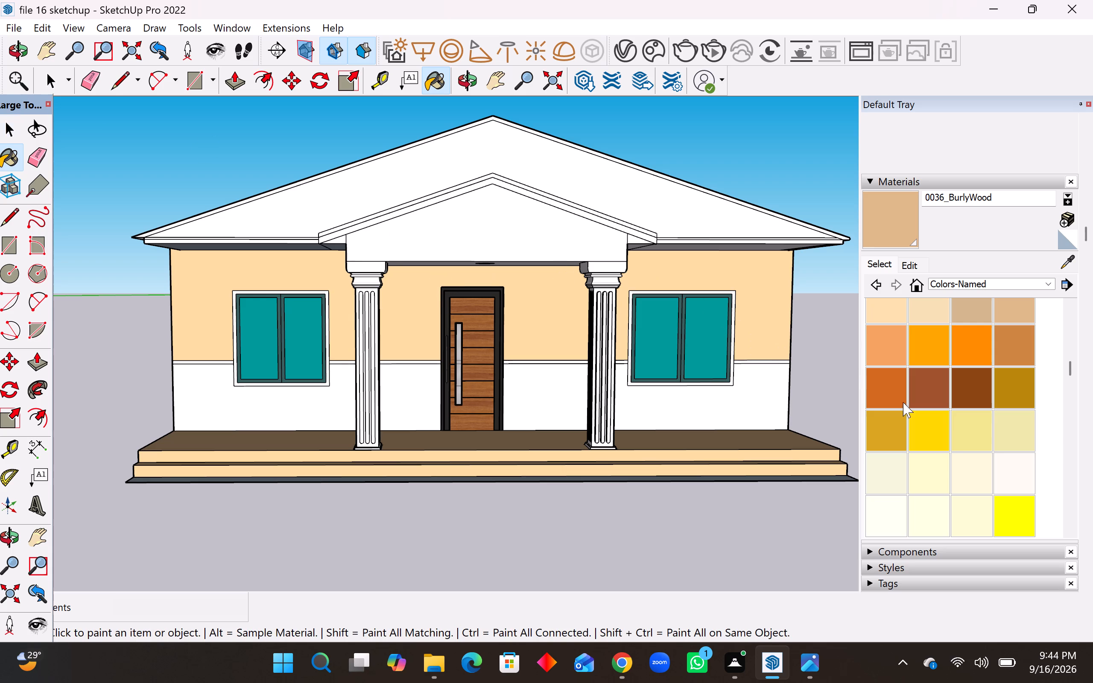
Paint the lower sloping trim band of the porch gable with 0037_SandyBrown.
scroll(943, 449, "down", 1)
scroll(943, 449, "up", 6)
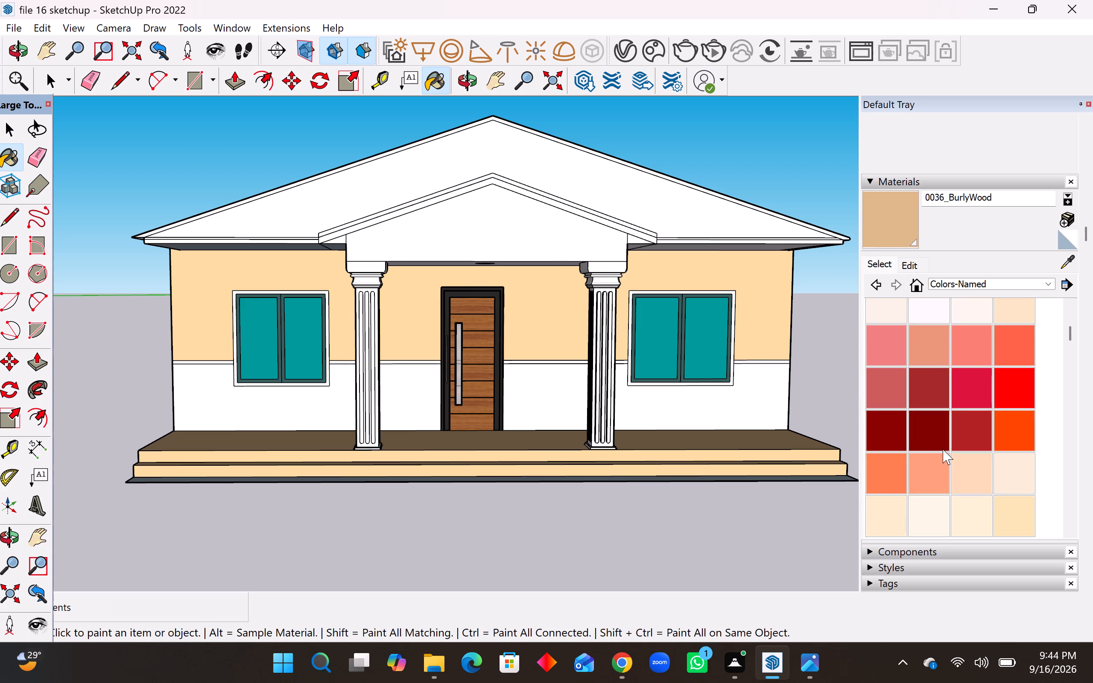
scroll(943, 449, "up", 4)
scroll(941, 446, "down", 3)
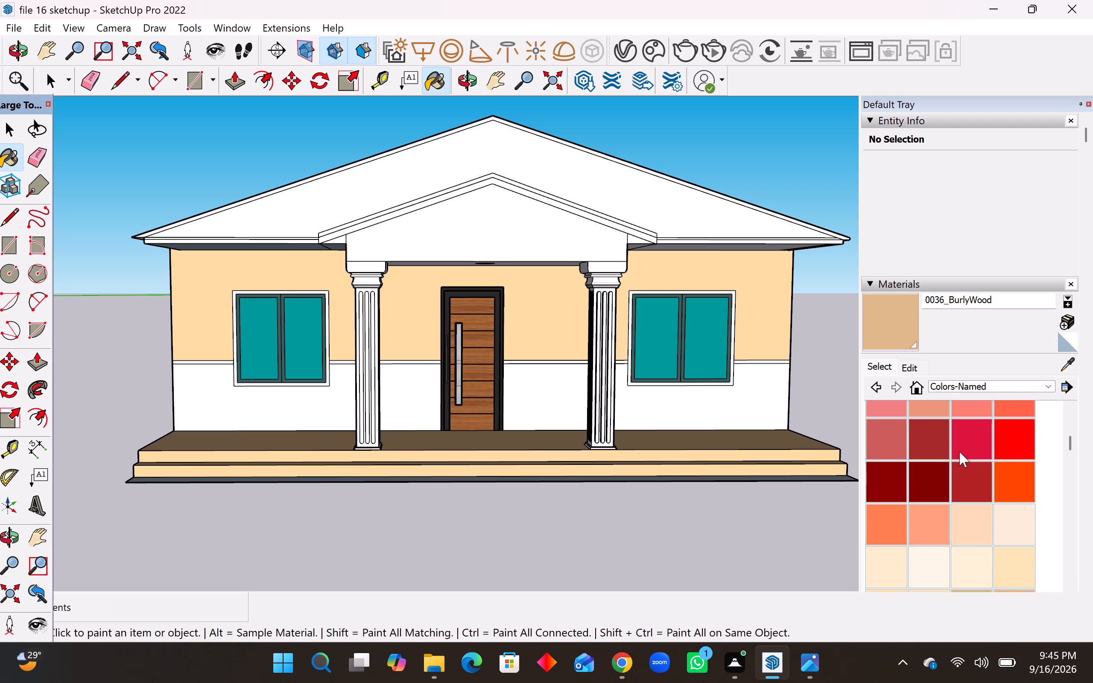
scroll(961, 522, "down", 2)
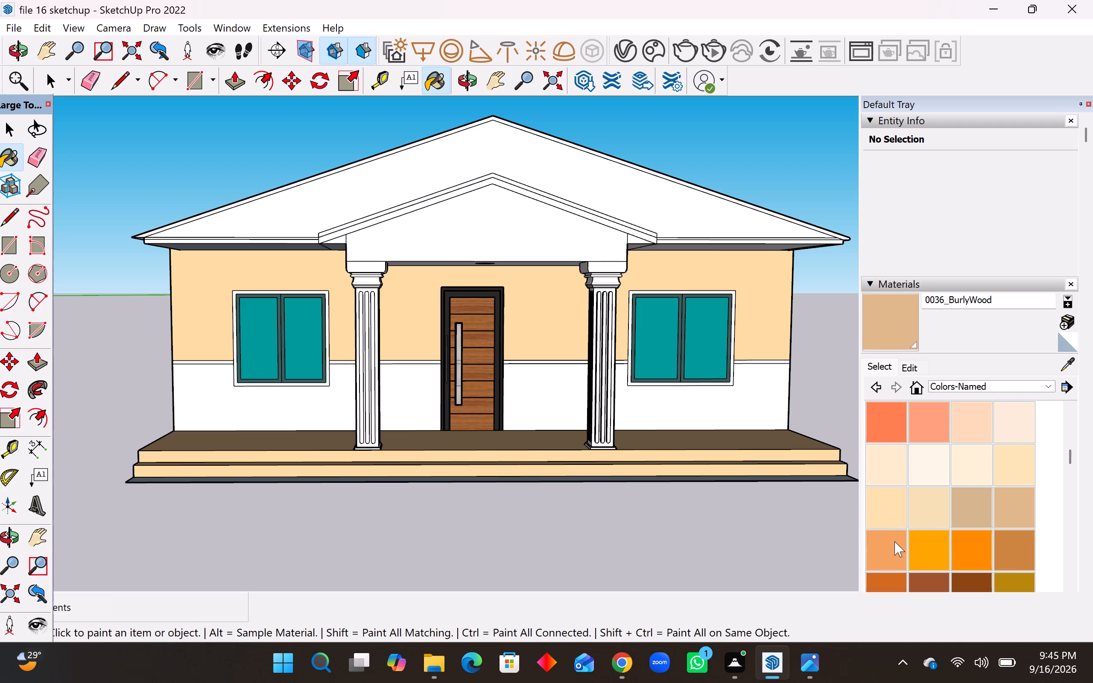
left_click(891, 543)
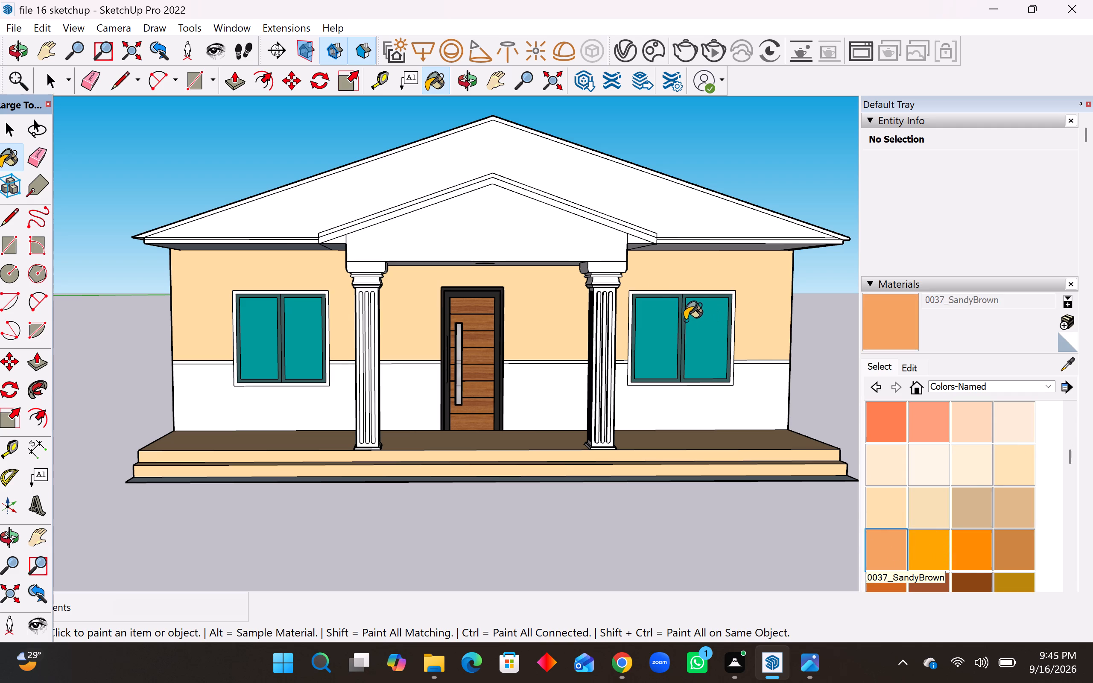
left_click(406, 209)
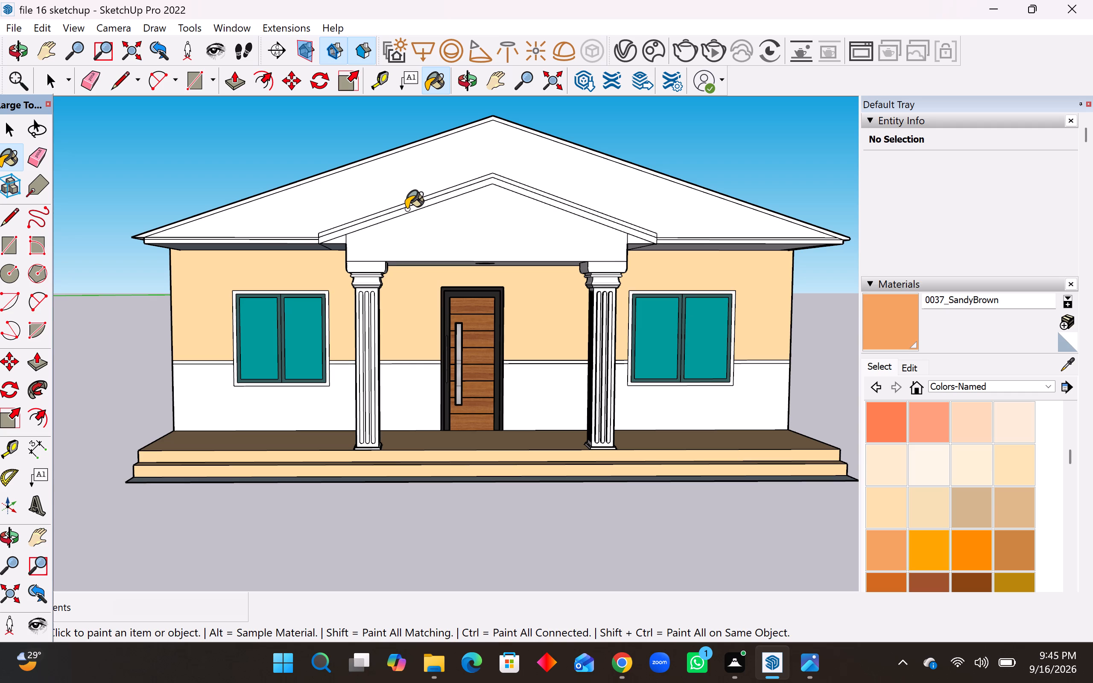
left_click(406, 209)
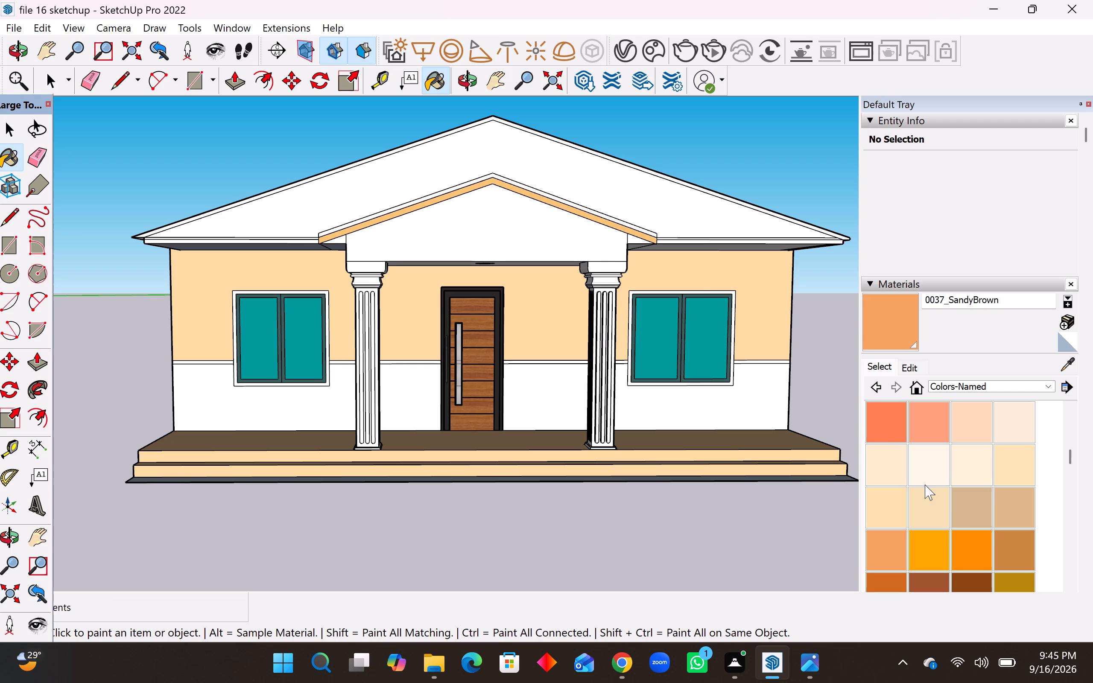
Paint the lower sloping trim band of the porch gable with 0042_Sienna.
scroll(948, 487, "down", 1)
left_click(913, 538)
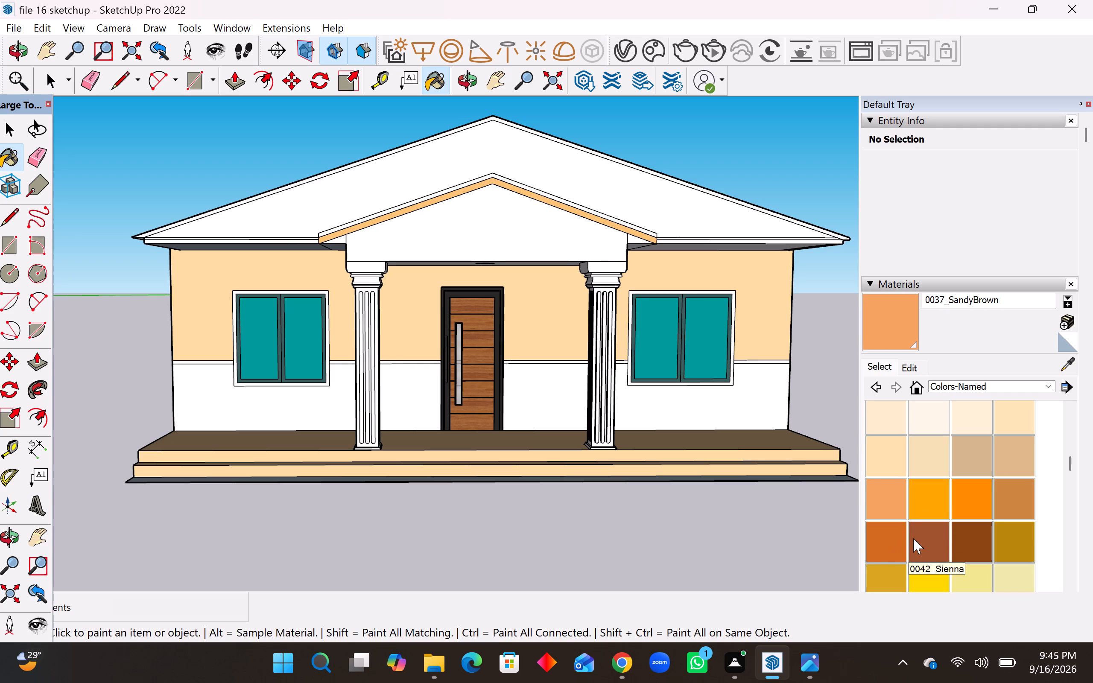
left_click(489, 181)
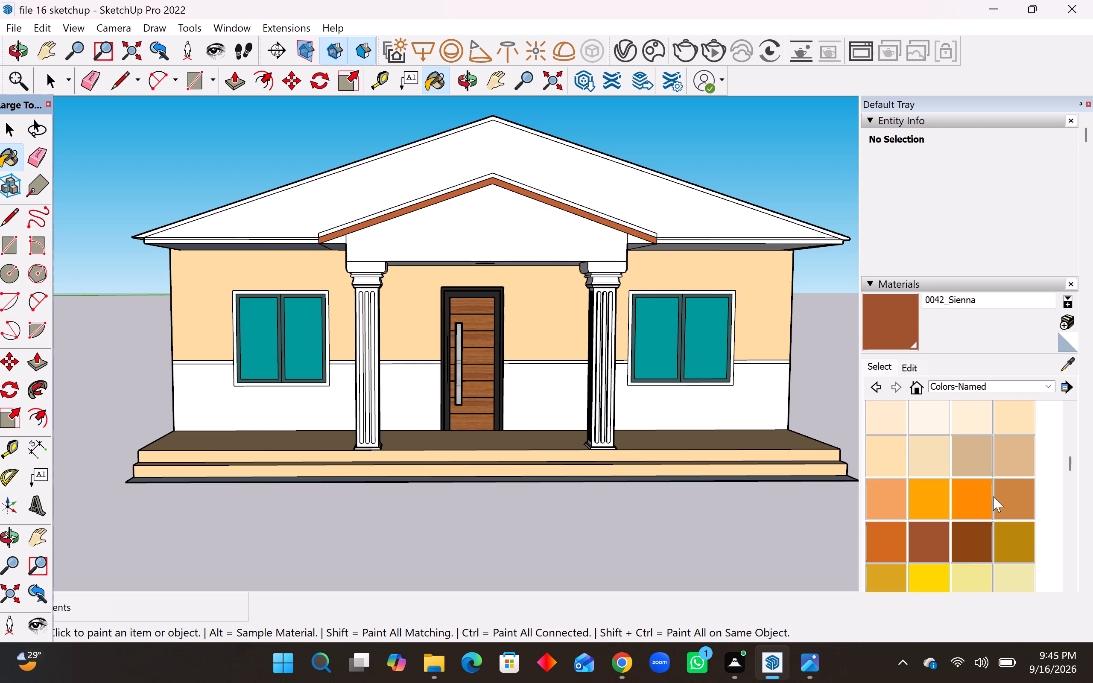
Paint the lower sloping trim band of the porch gable with 0043_SaddleBrown.
left_click(982, 533)
left_click(483, 182)
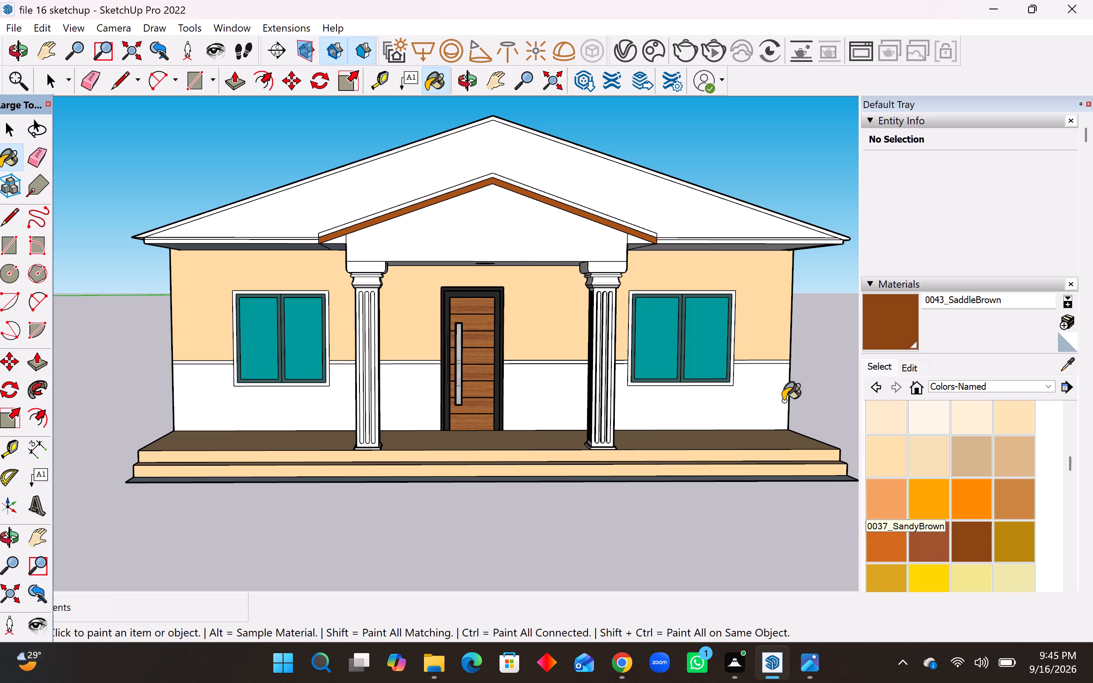
Paint the roof soffits on both sides of the porch and the porch ceiling with 0036_BurlyWood.
left_click(1012, 457)
middle_click_drag(729, 251, 720, 224)
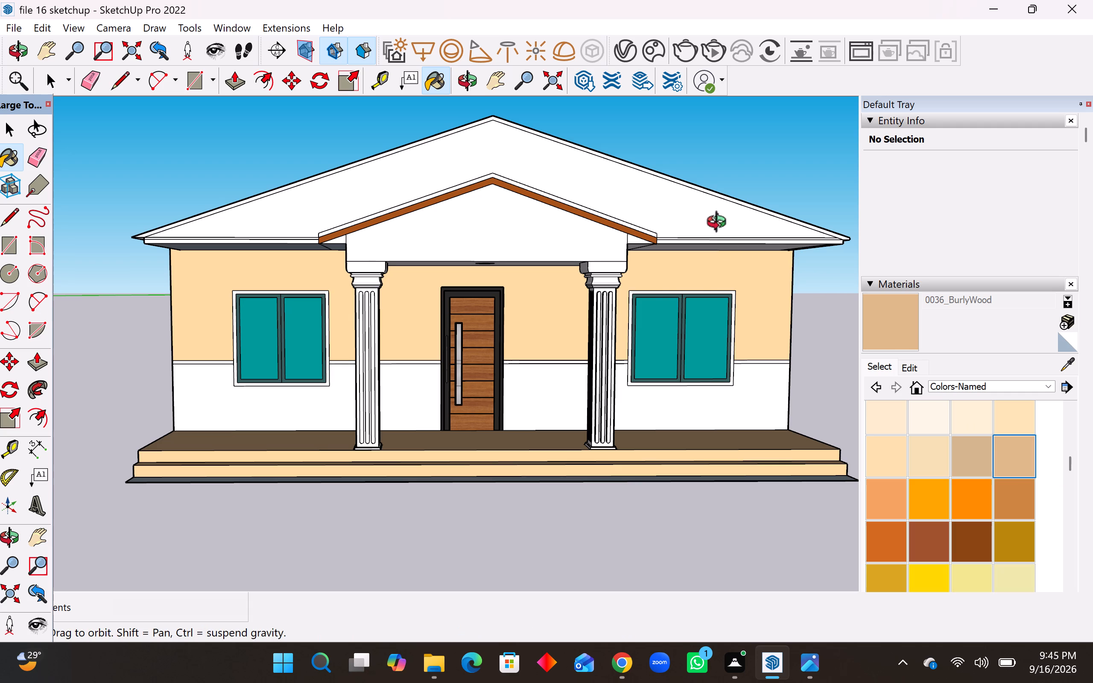
middle_click_drag(720, 224, 692, 152)
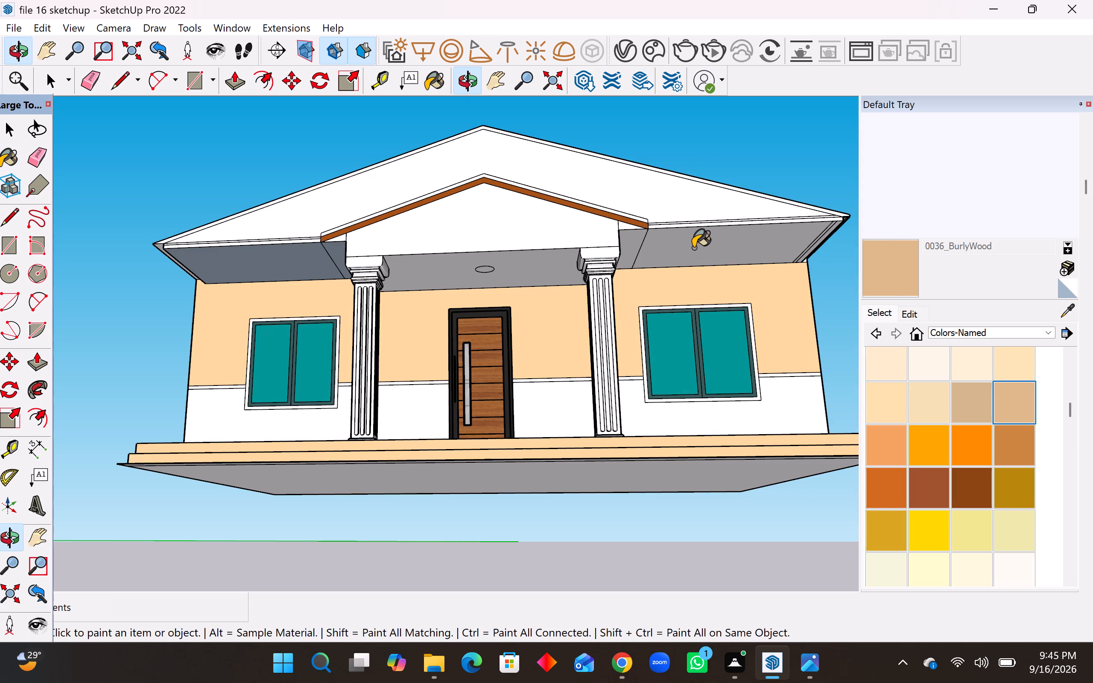
left_click(693, 248)
left_click(628, 255)
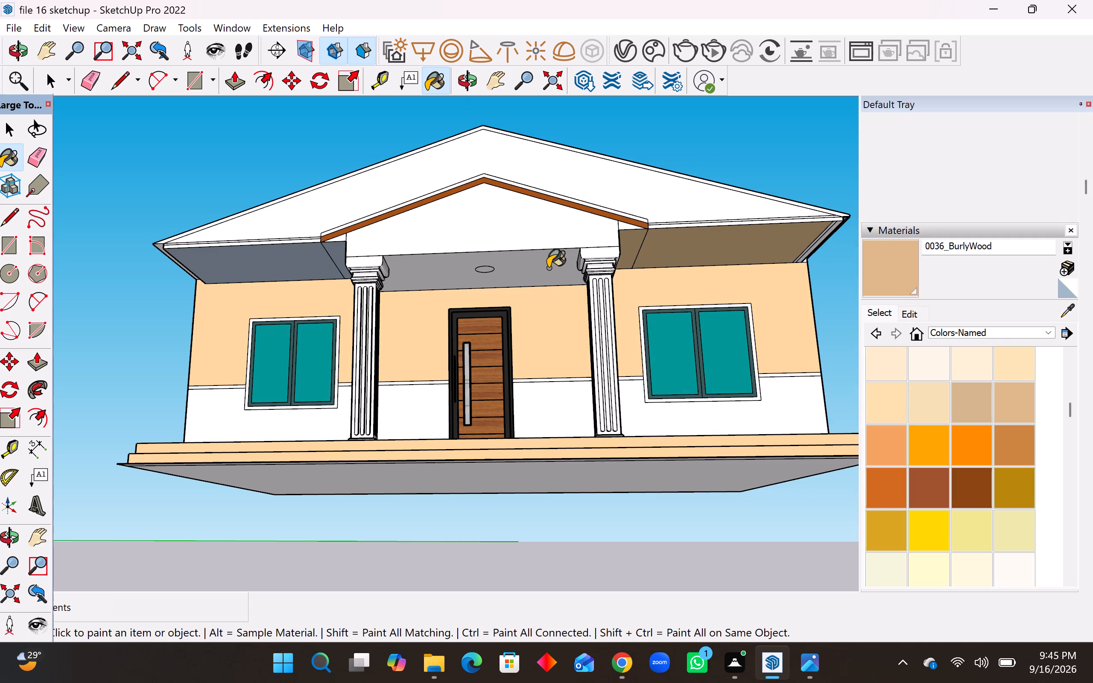
left_click(548, 268)
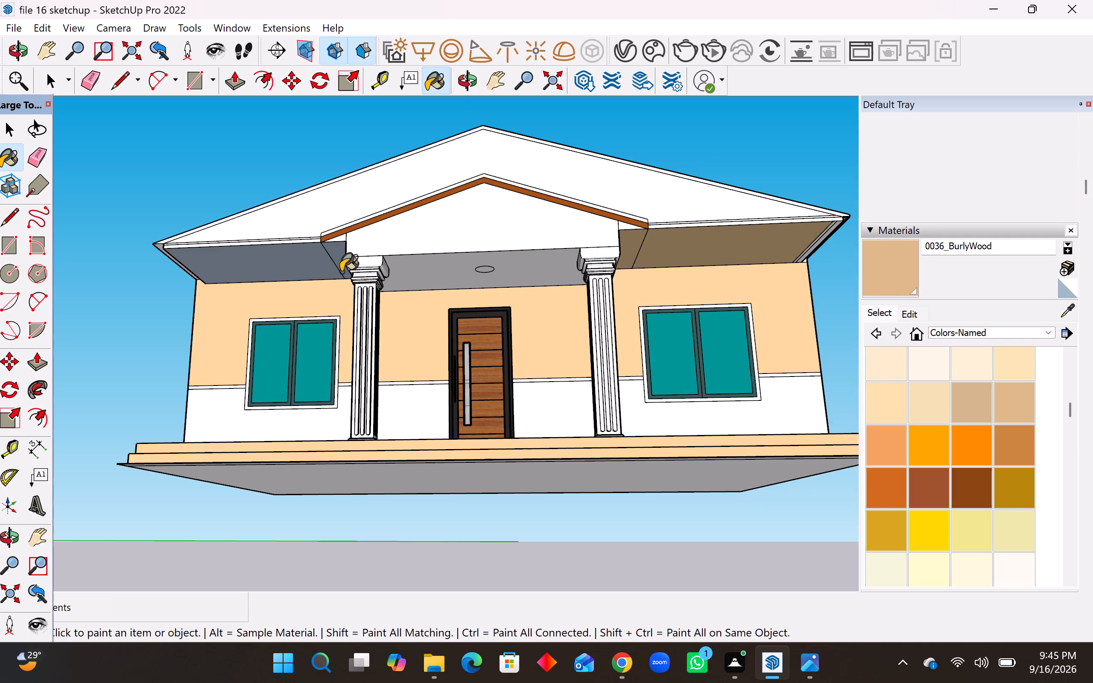
left_click(336, 258)
left_click(316, 258)
middle_click_drag(320, 262, 360, 340)
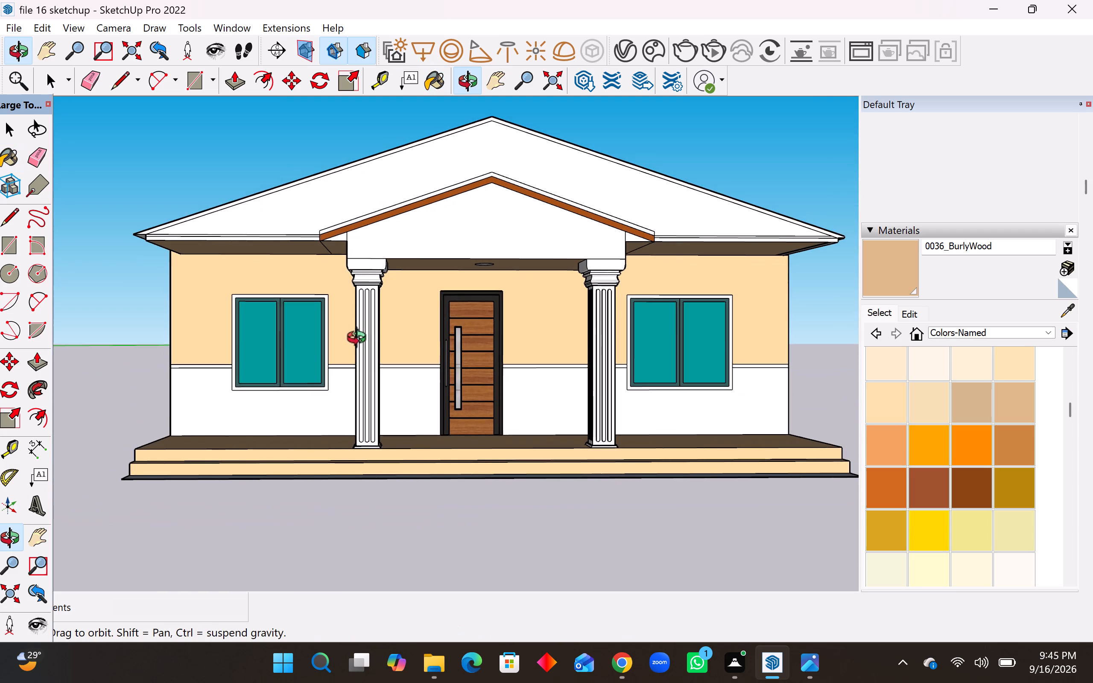
middle_click_drag(360, 340, 359, 336)
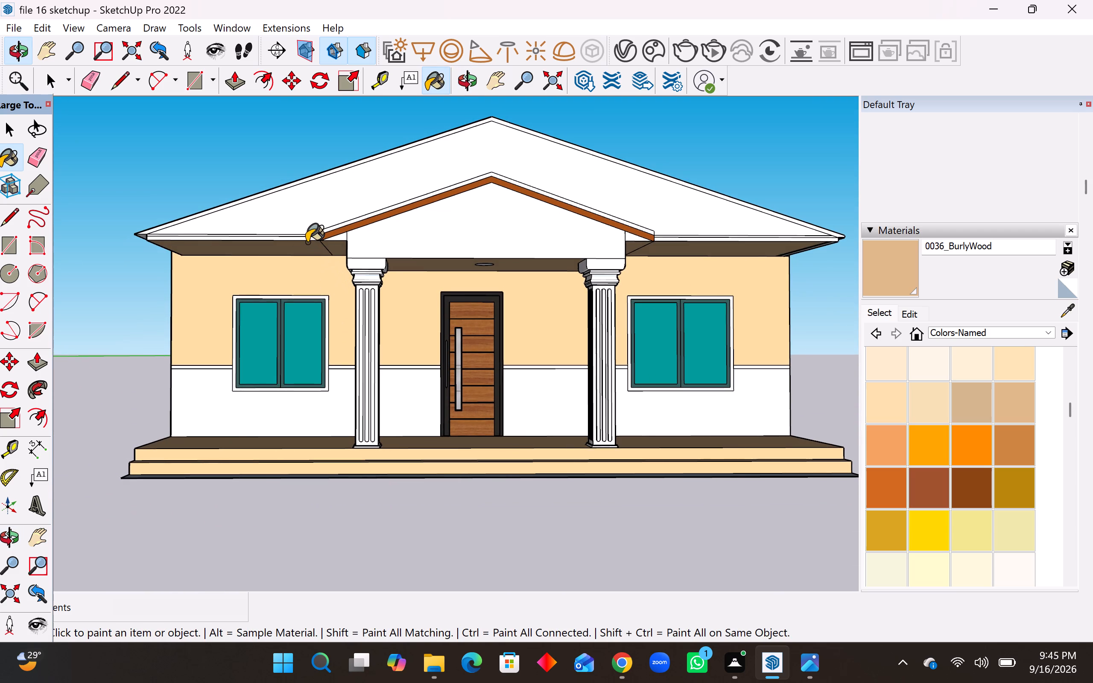
Paint the narrow roof-edge fascia bands on both sides of the porch gable with 0036_BurlyWood.
scroll(300, 243, "up", 2)
left_click(297, 238)
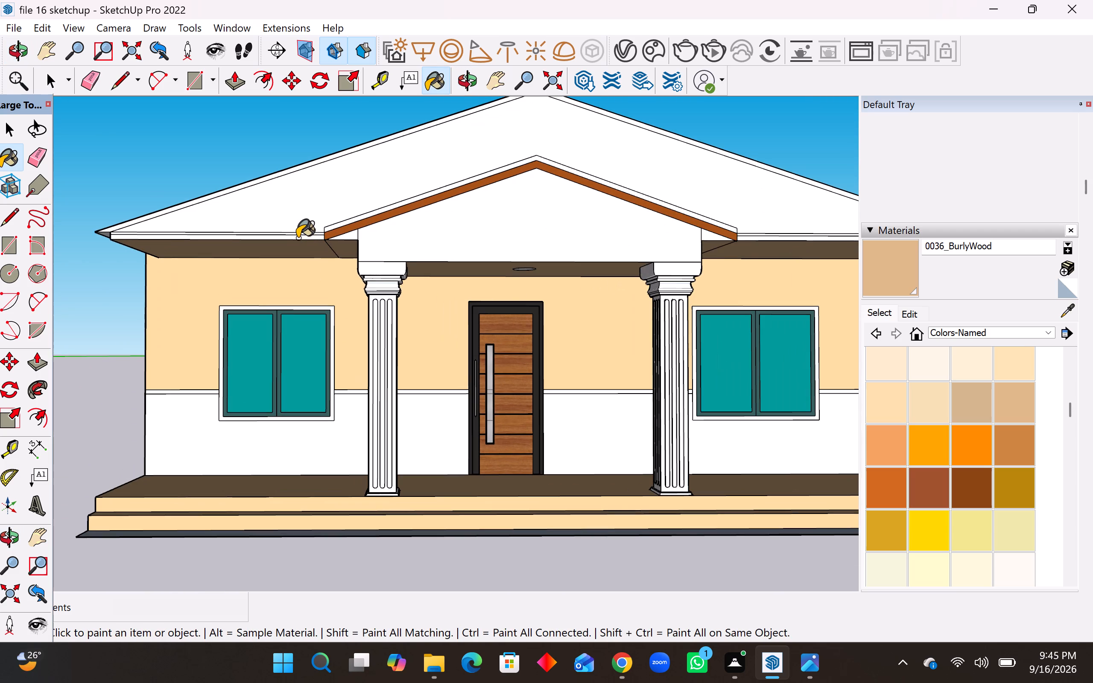
middle_click_drag(281, 240, 275, 264)
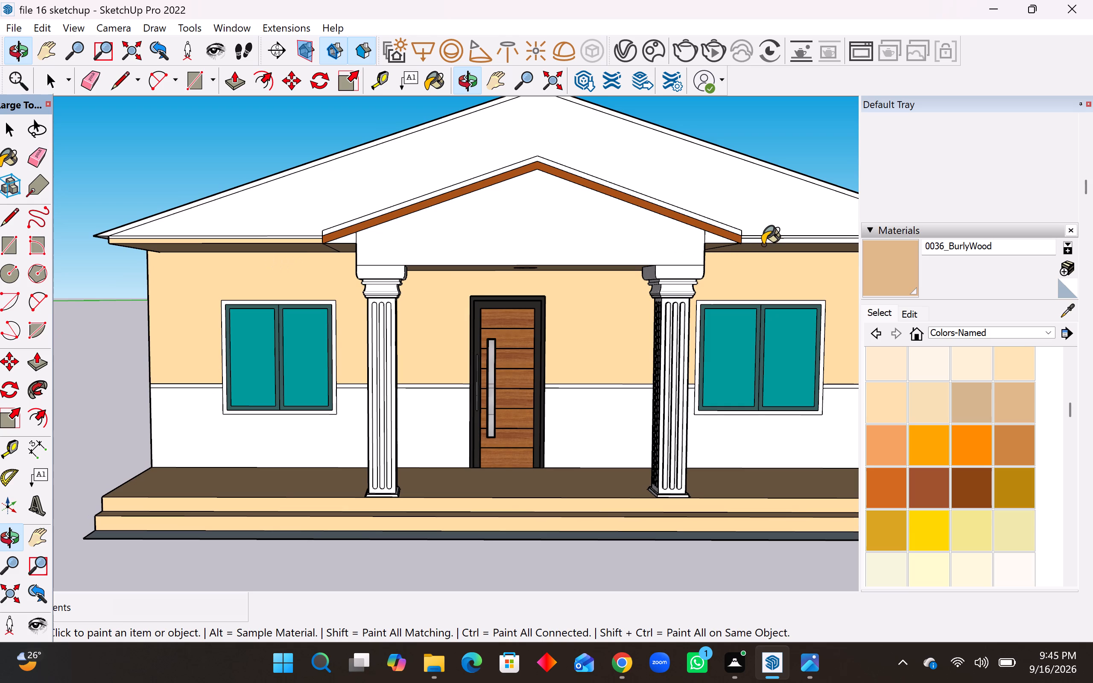
left_click(763, 242)
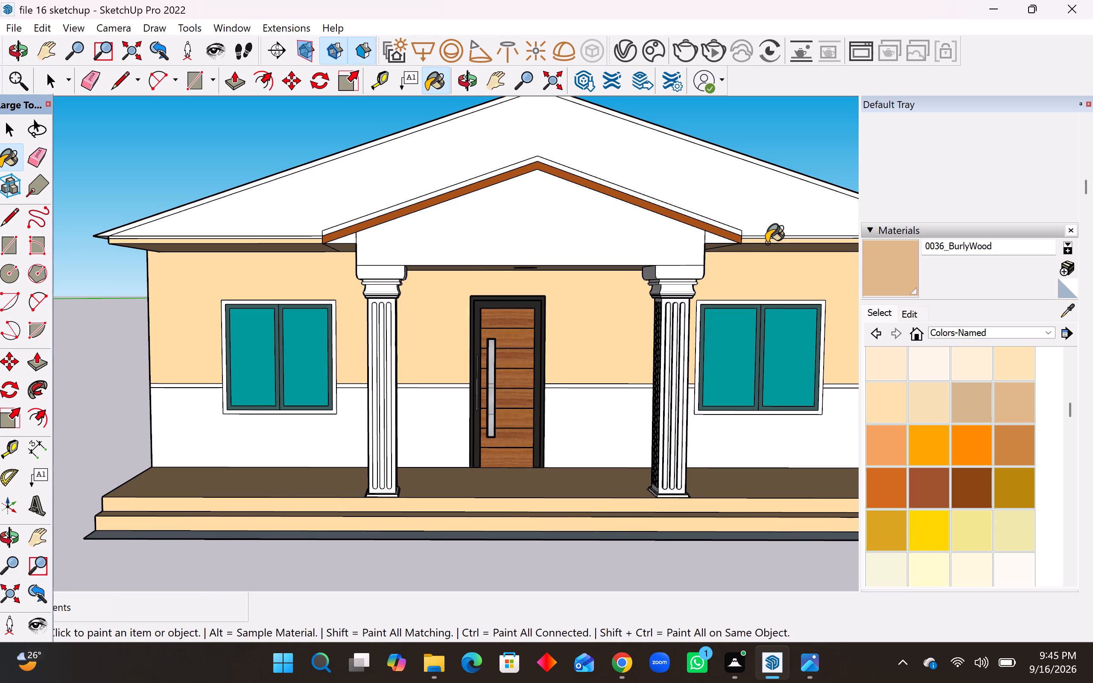
middle_click_drag(636, 254, 644, 291)
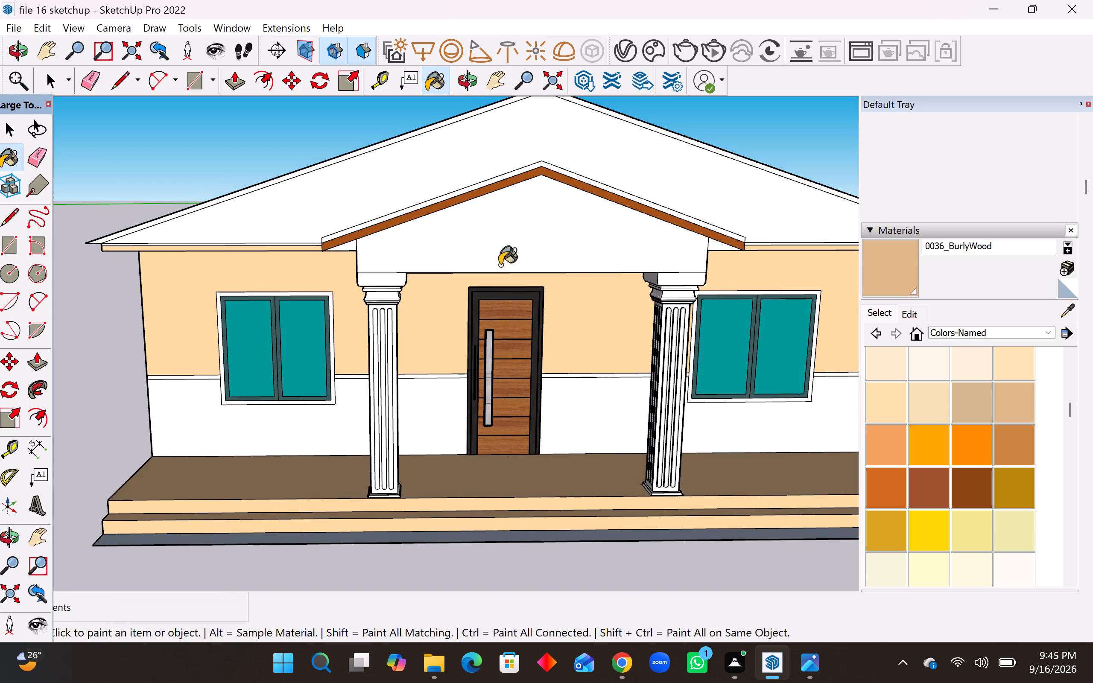
key("space")
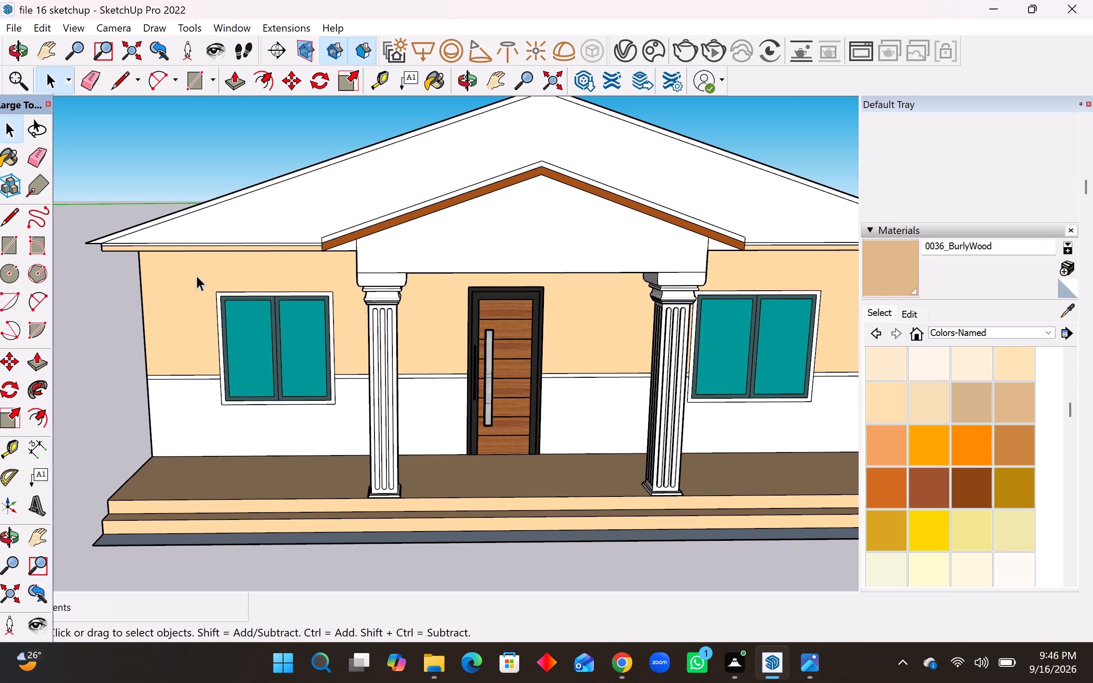
Push the small faces beneath both ends of the porch gable back 5' with Push/Pull.
left_click(32, 358)
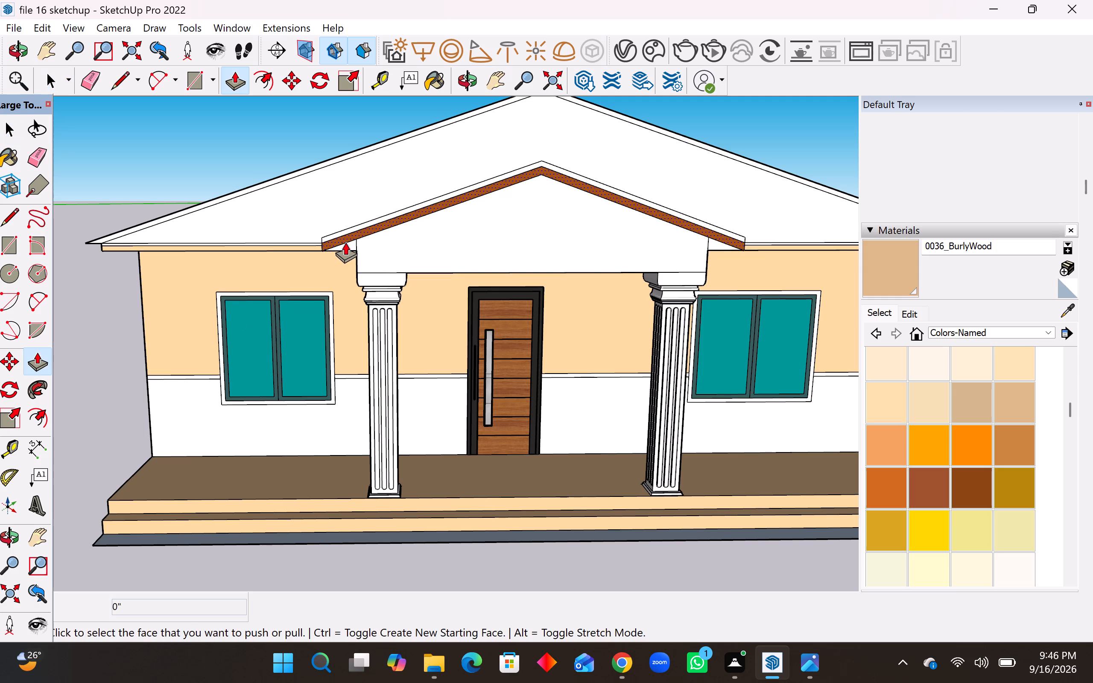
left_click(346, 244)
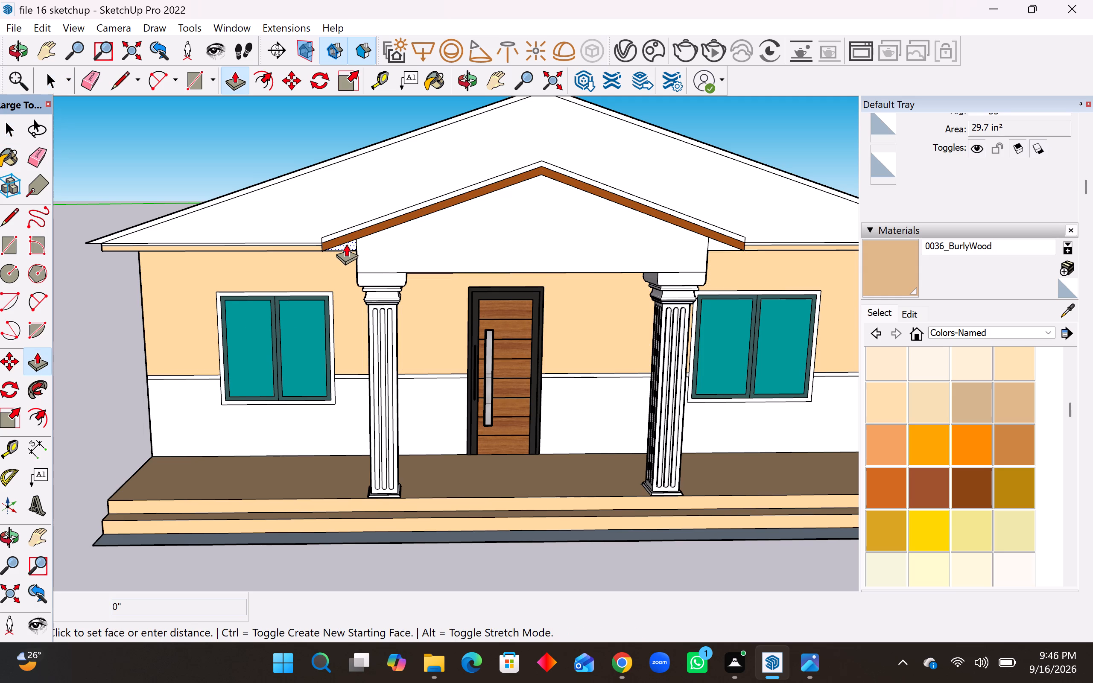
middle_click_drag(344, 249, 379, 178)
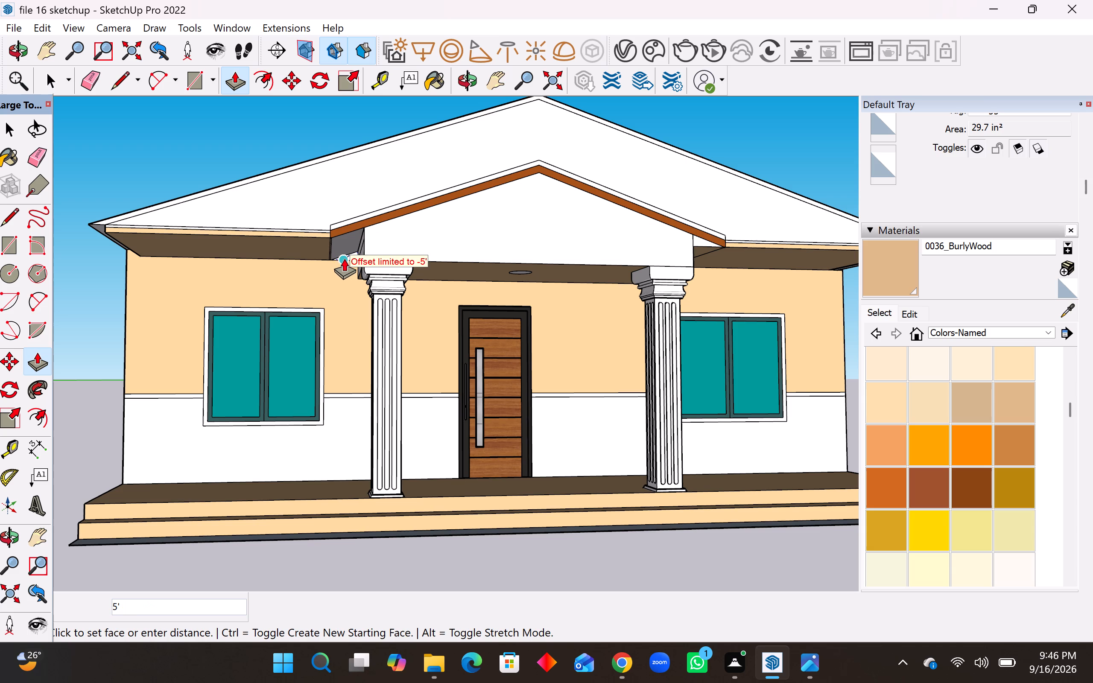
left_click(344, 258)
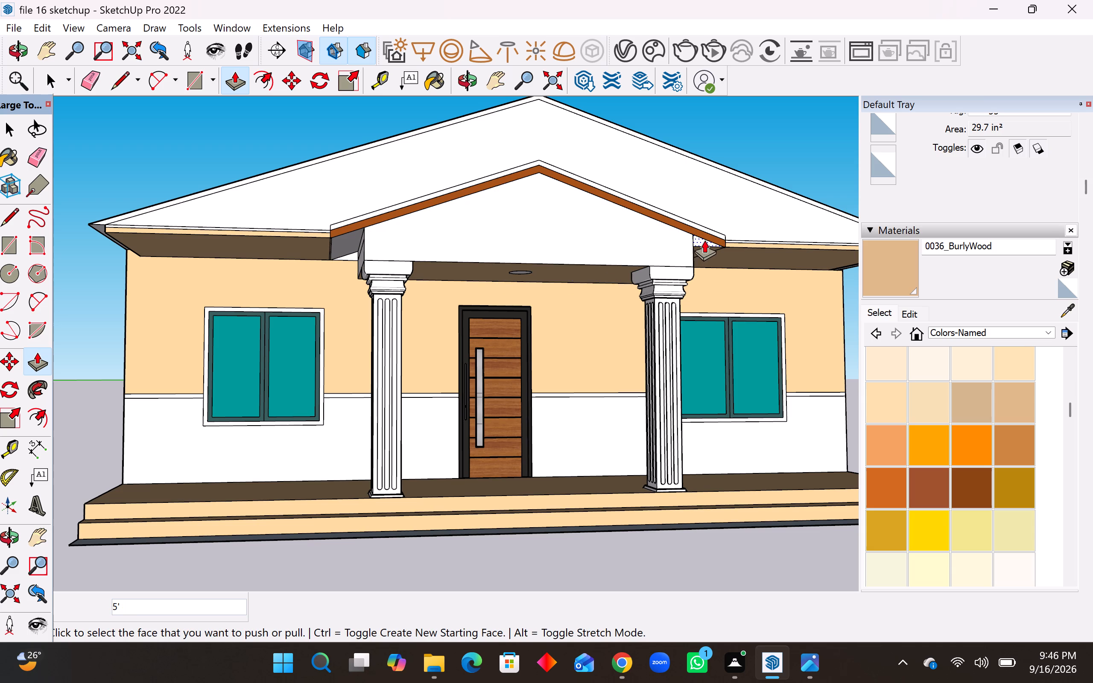
left_click(704, 240)
middle_click_drag(701, 268, 631, 262)
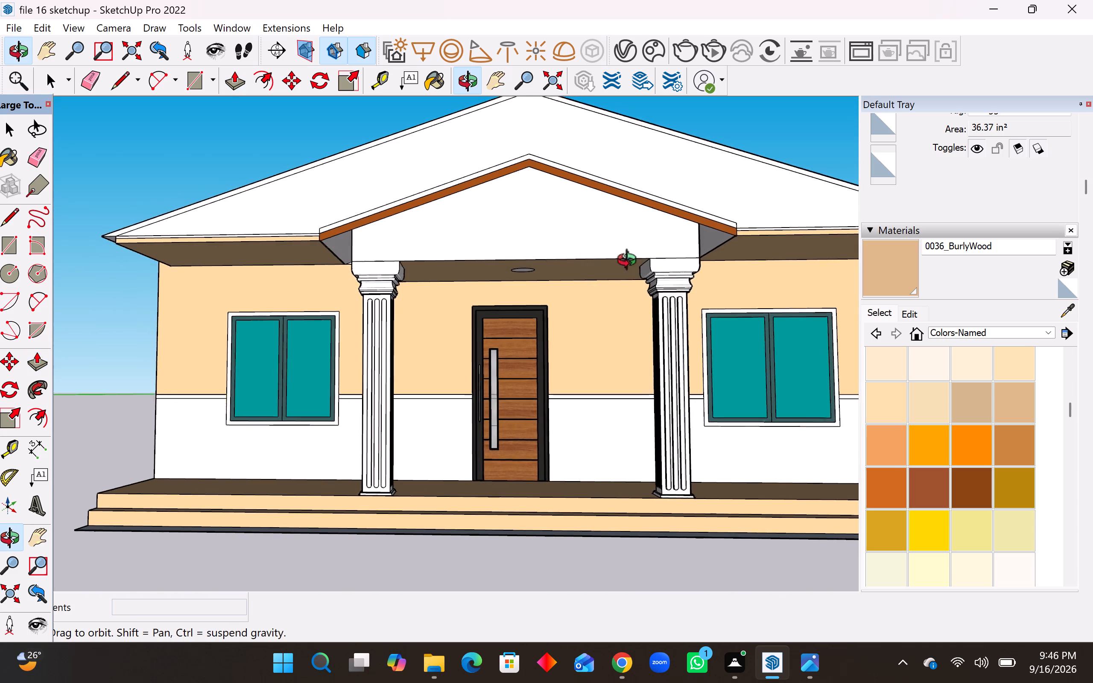
middle_click_drag(631, 262, 595, 262)
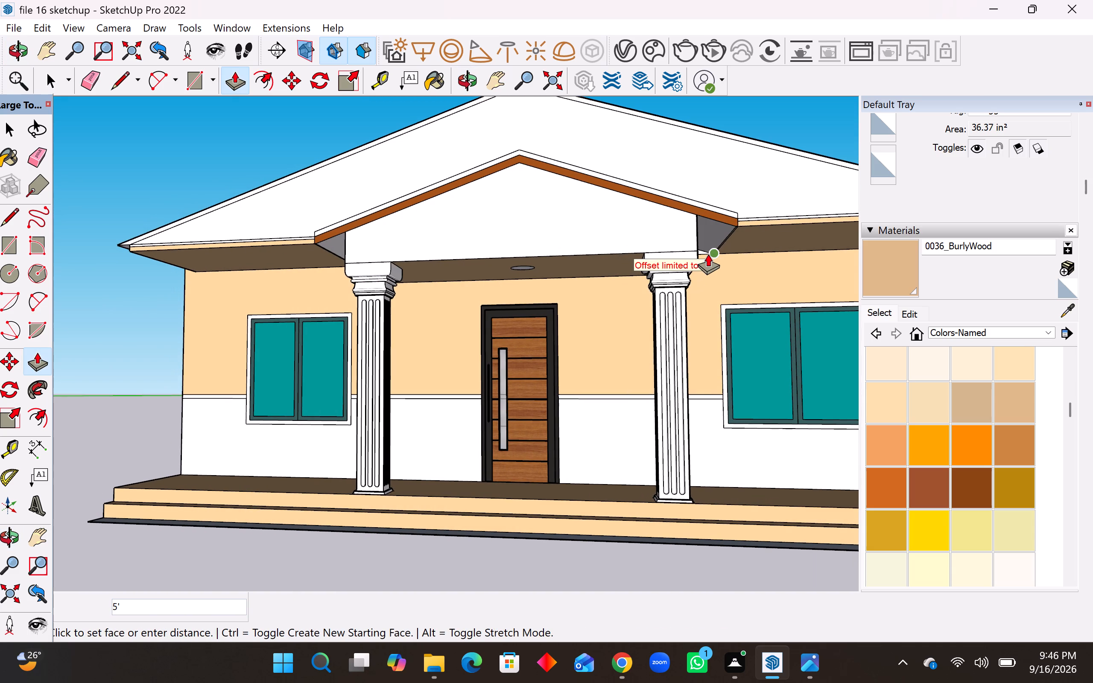
left_click(719, 258)
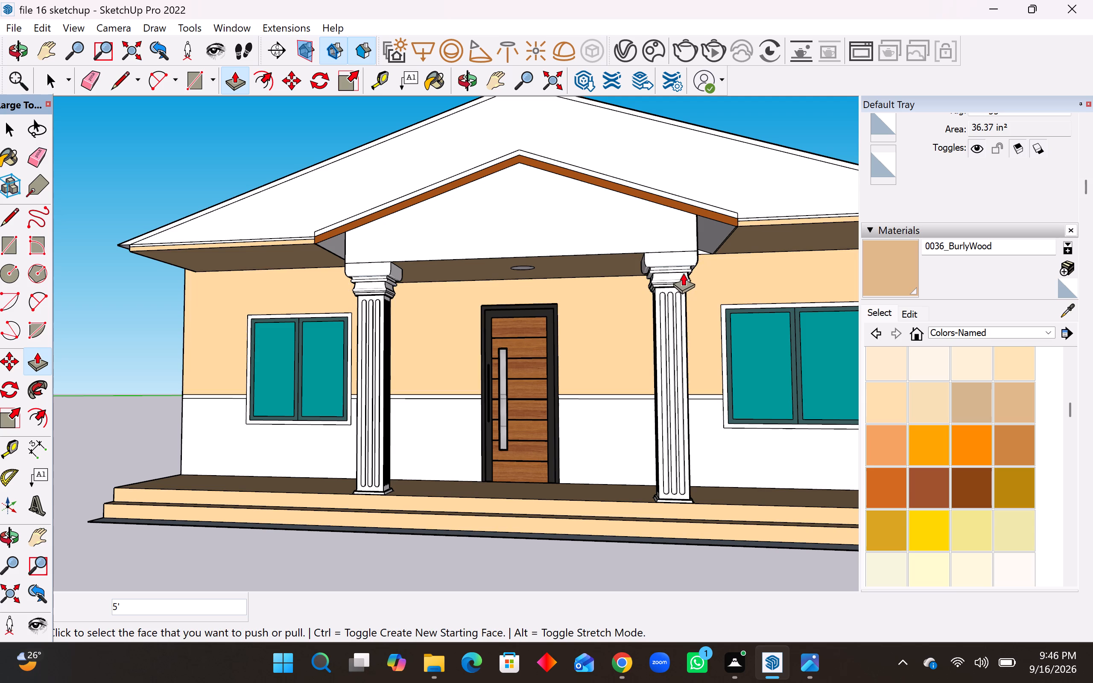
key("space")
Paint the recessed faces beneath the left end of the porch gable with 0036_BurlyWood.
middle_click_drag(305, 254, 347, 244)
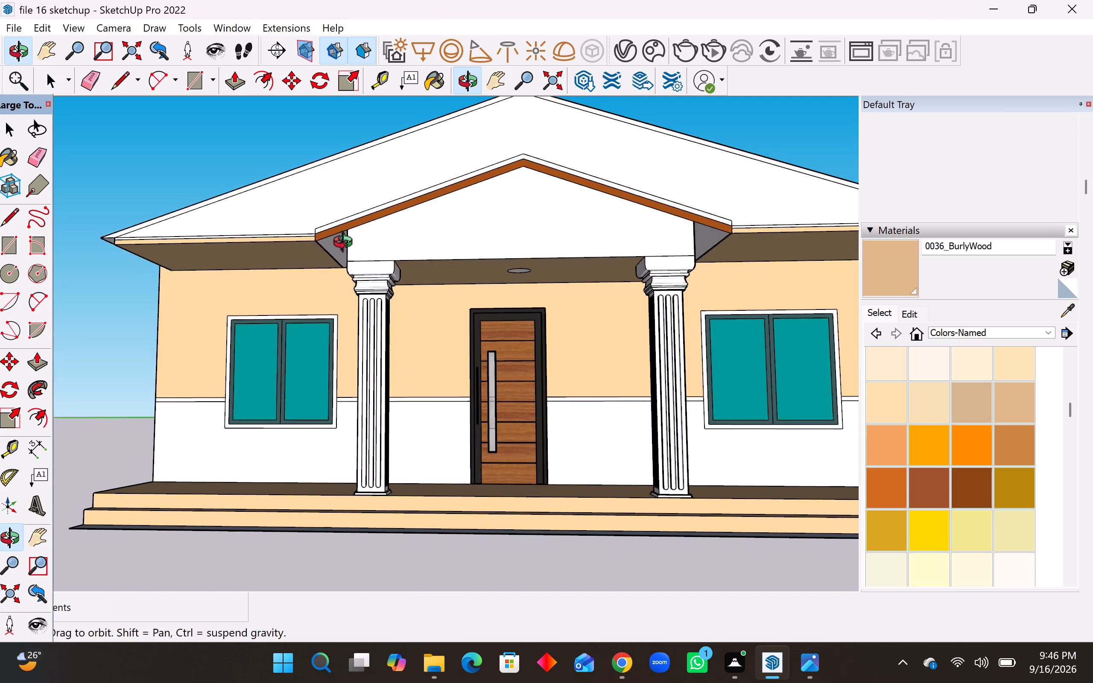
middle_click_drag(347, 244, 477, 213)
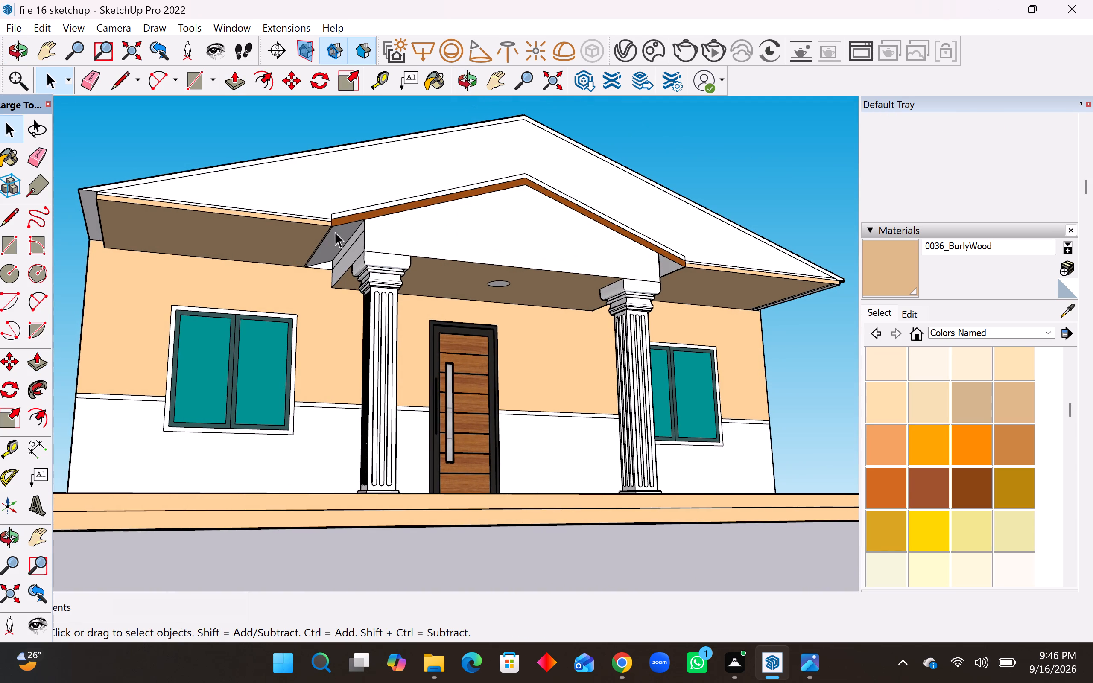
middle_click_drag(335, 232, 312, 262)
scroll(343, 247, "up", 4)
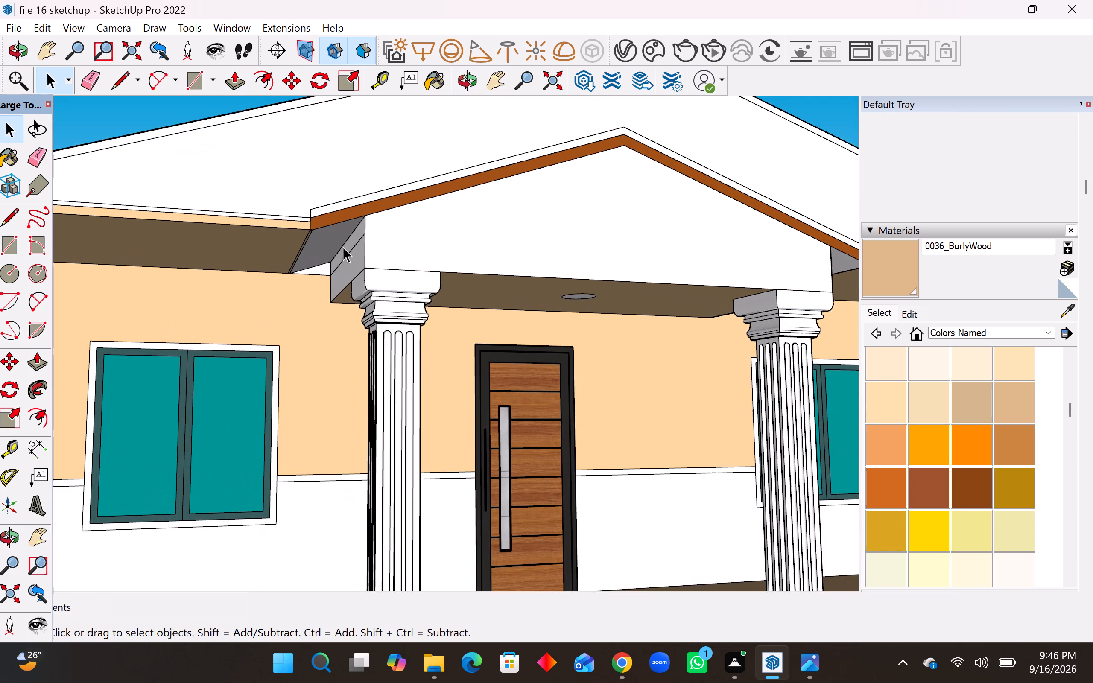
middle_click_drag(343, 247, 287, 301)
scroll(314, 236, "down", 2)
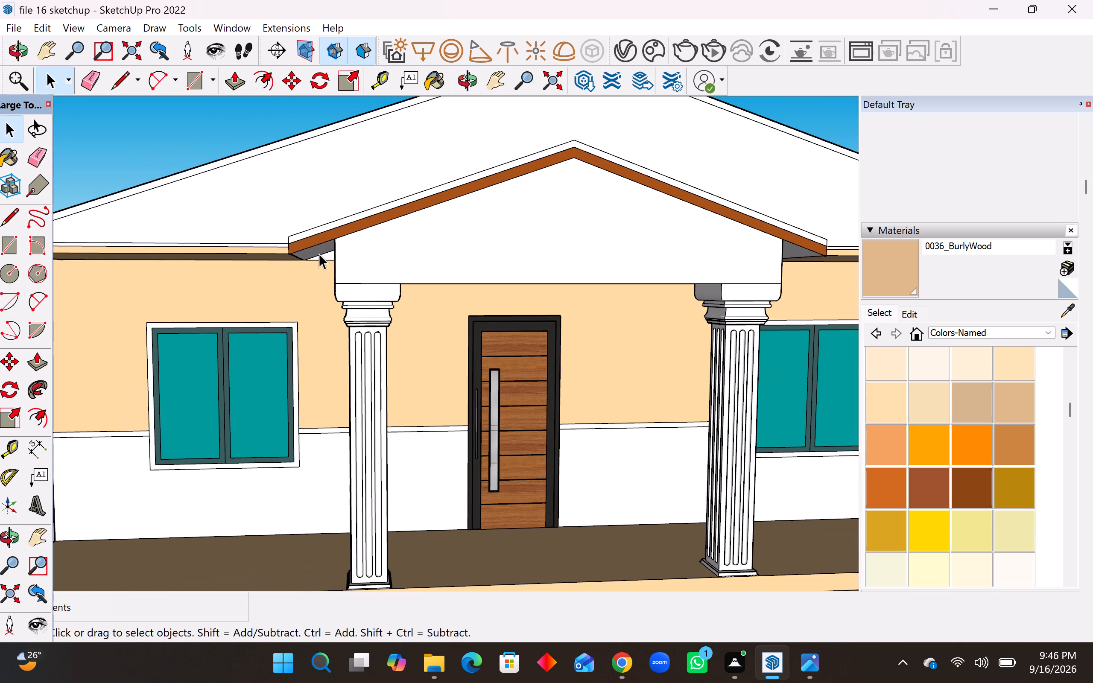
middle_click_drag(322, 253, 324, 234)
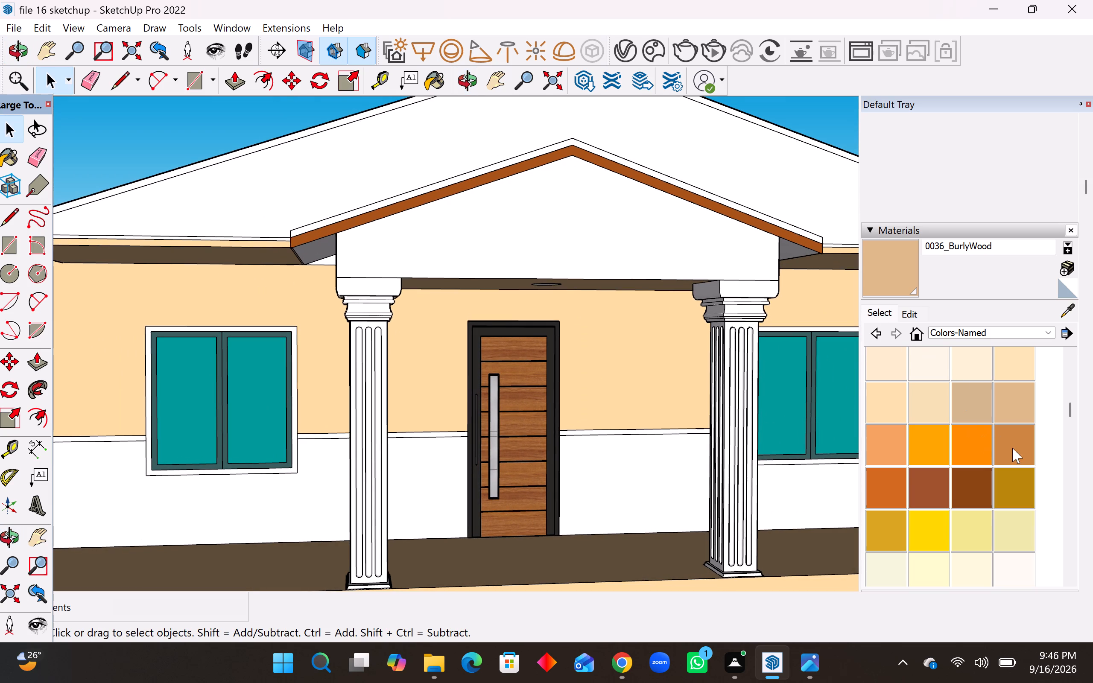
left_click(1013, 409)
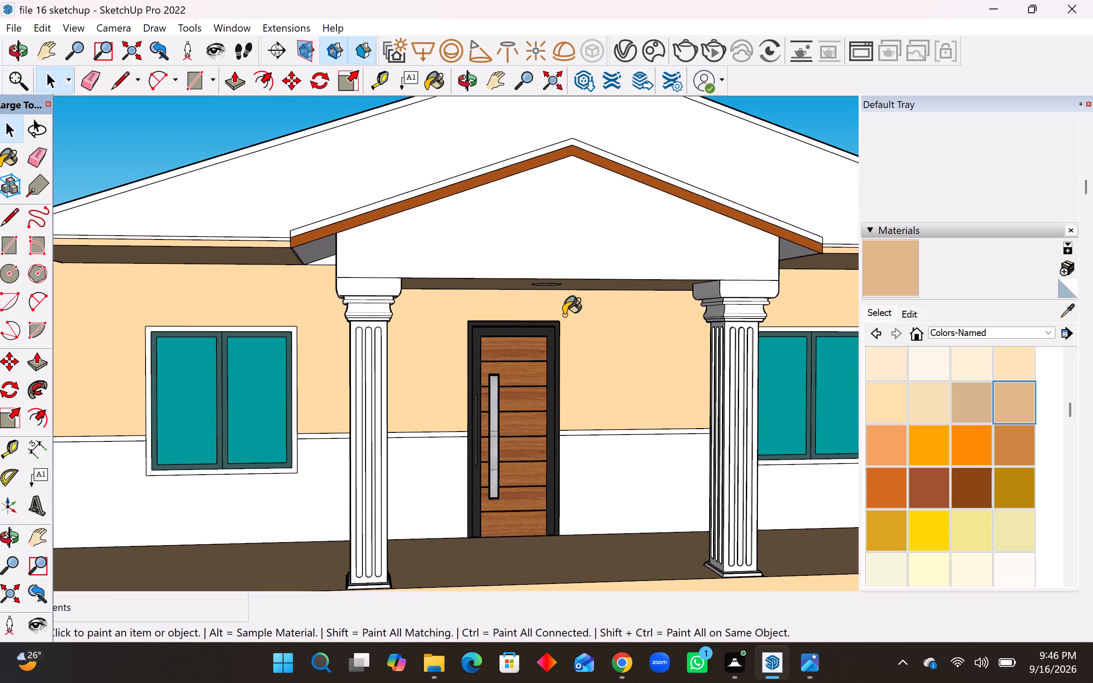
left_click(312, 252)
left_click(317, 265)
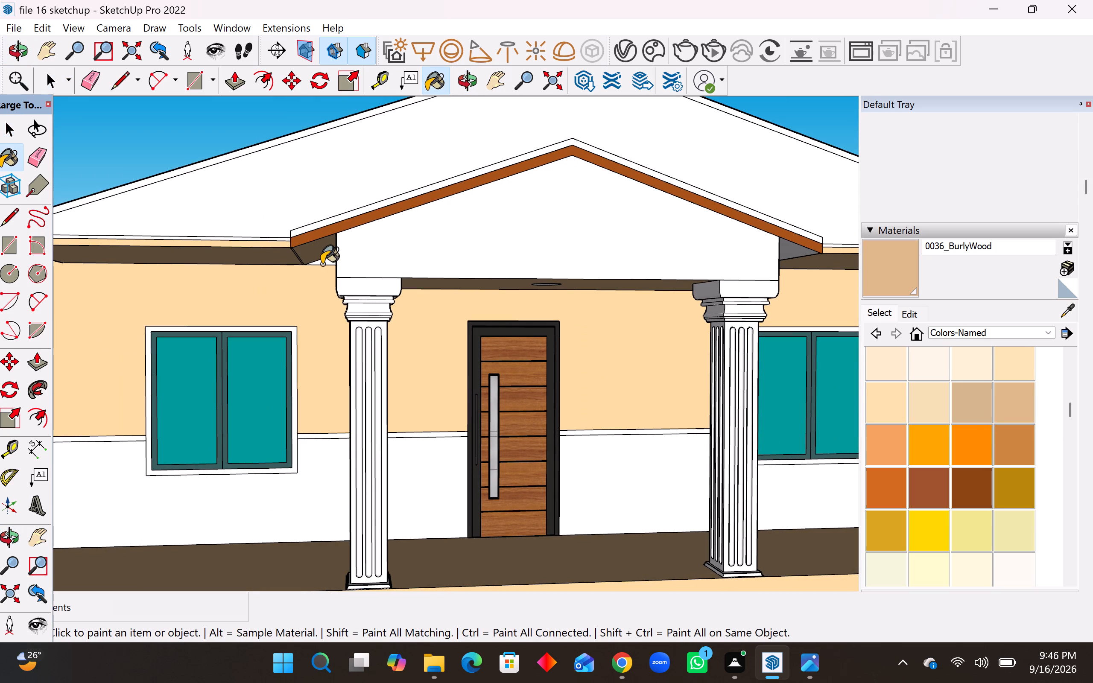
left_click(325, 263)
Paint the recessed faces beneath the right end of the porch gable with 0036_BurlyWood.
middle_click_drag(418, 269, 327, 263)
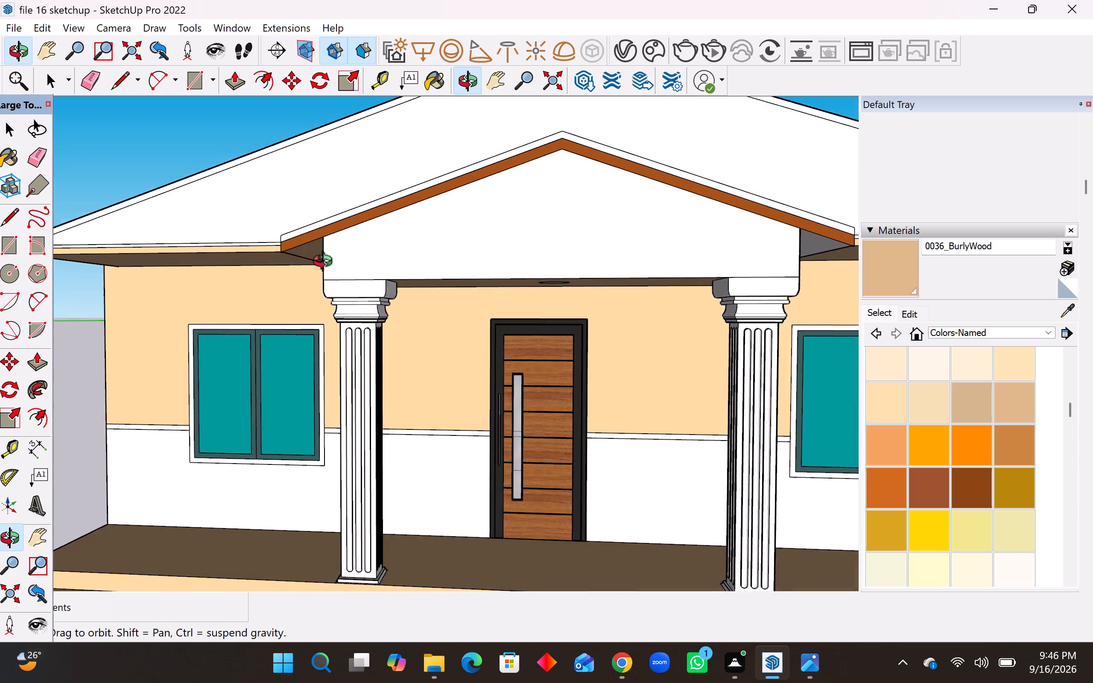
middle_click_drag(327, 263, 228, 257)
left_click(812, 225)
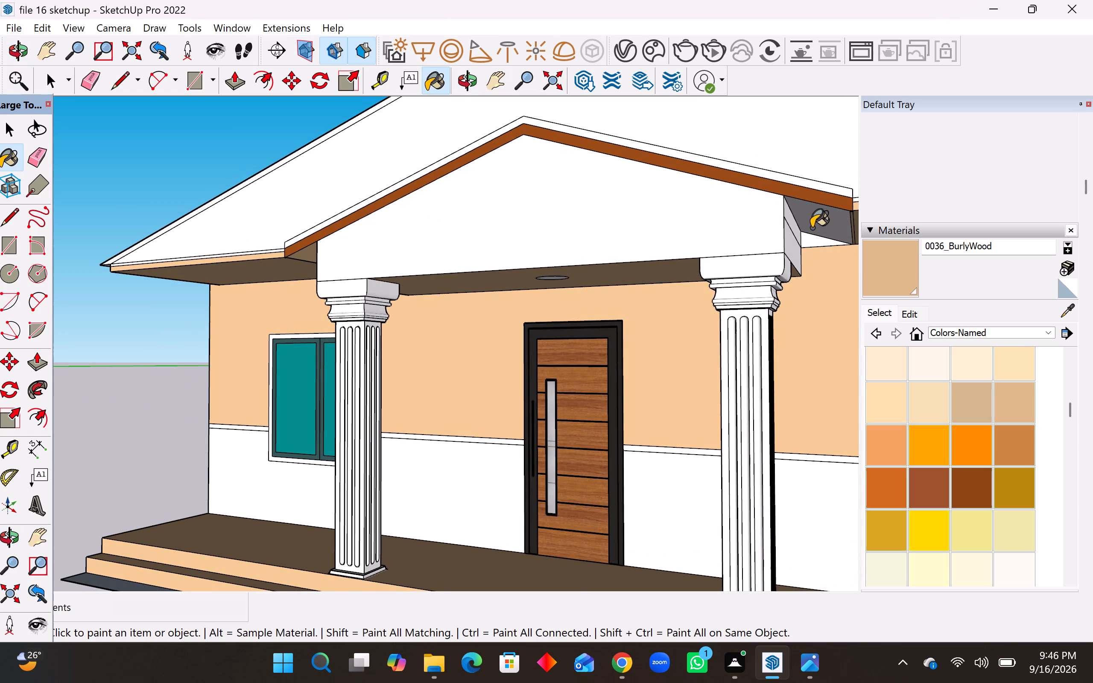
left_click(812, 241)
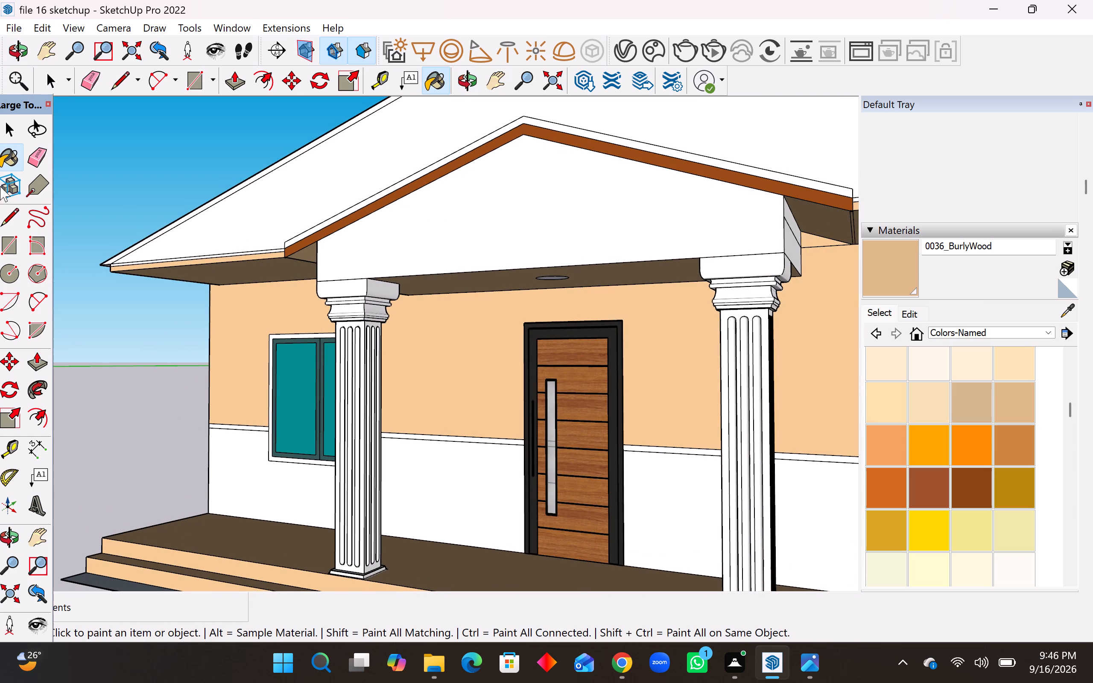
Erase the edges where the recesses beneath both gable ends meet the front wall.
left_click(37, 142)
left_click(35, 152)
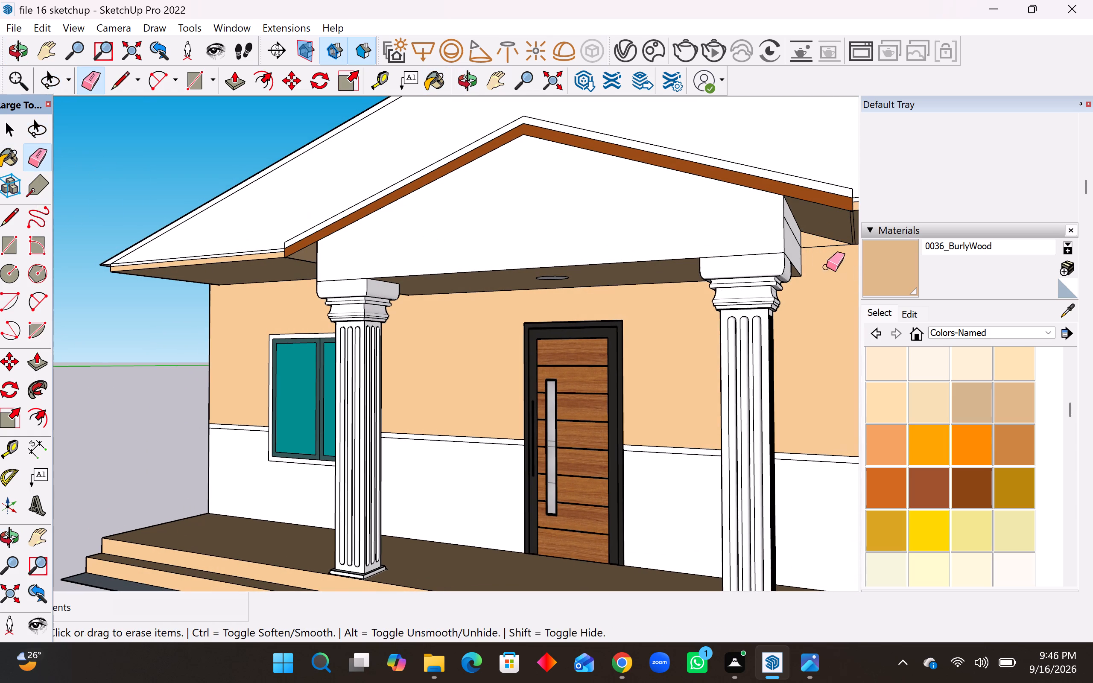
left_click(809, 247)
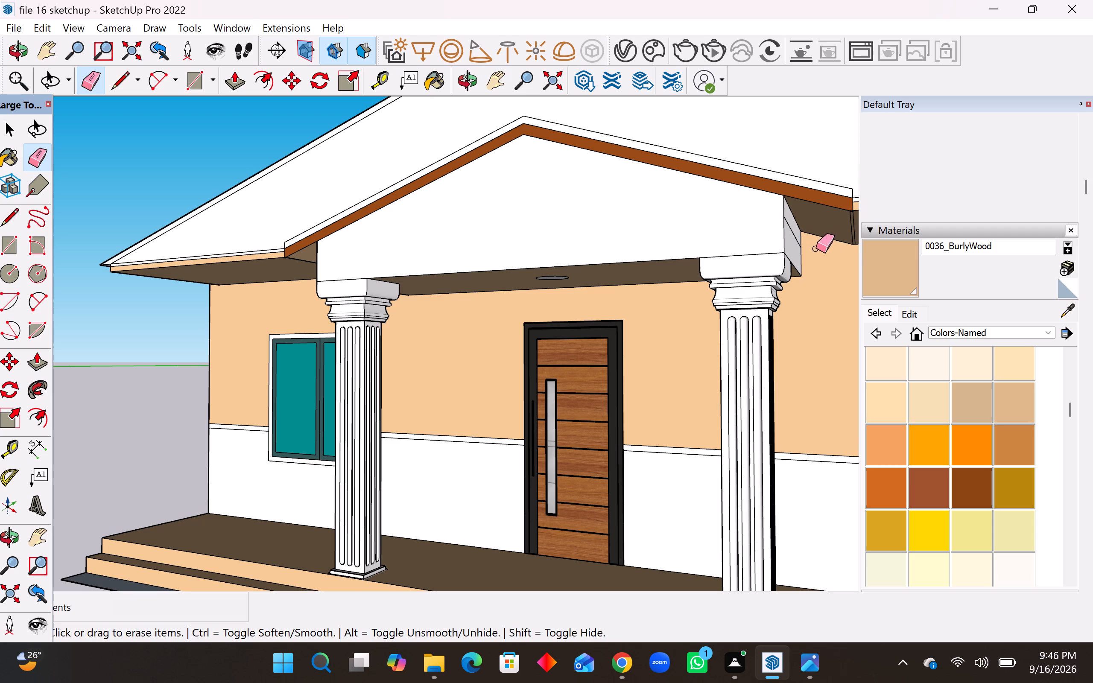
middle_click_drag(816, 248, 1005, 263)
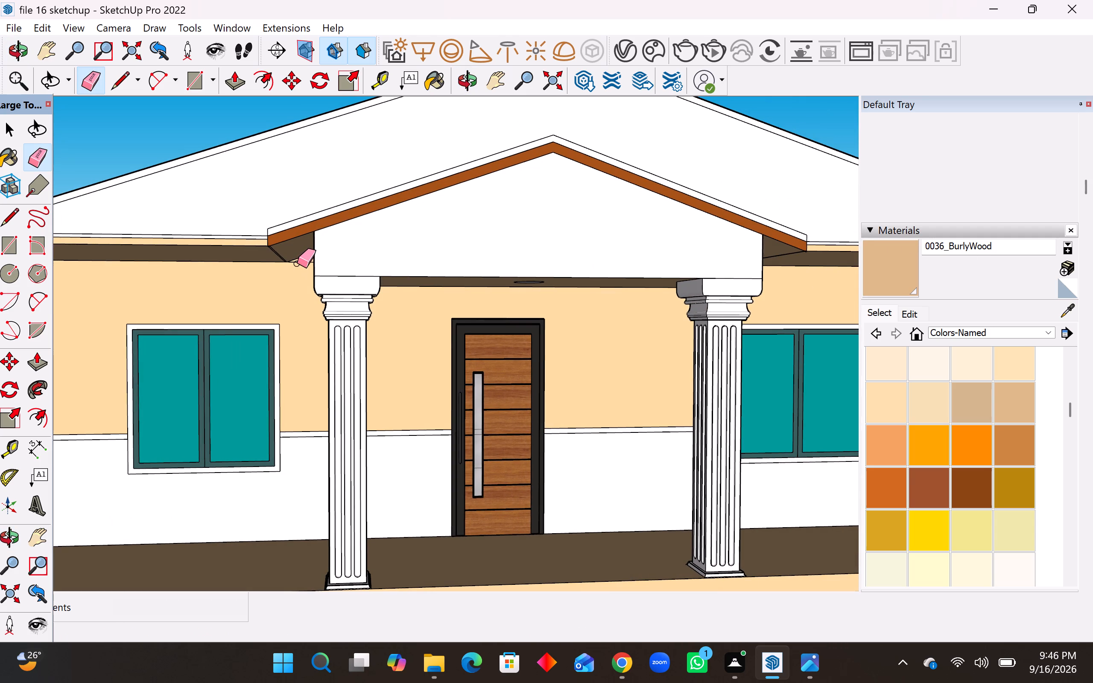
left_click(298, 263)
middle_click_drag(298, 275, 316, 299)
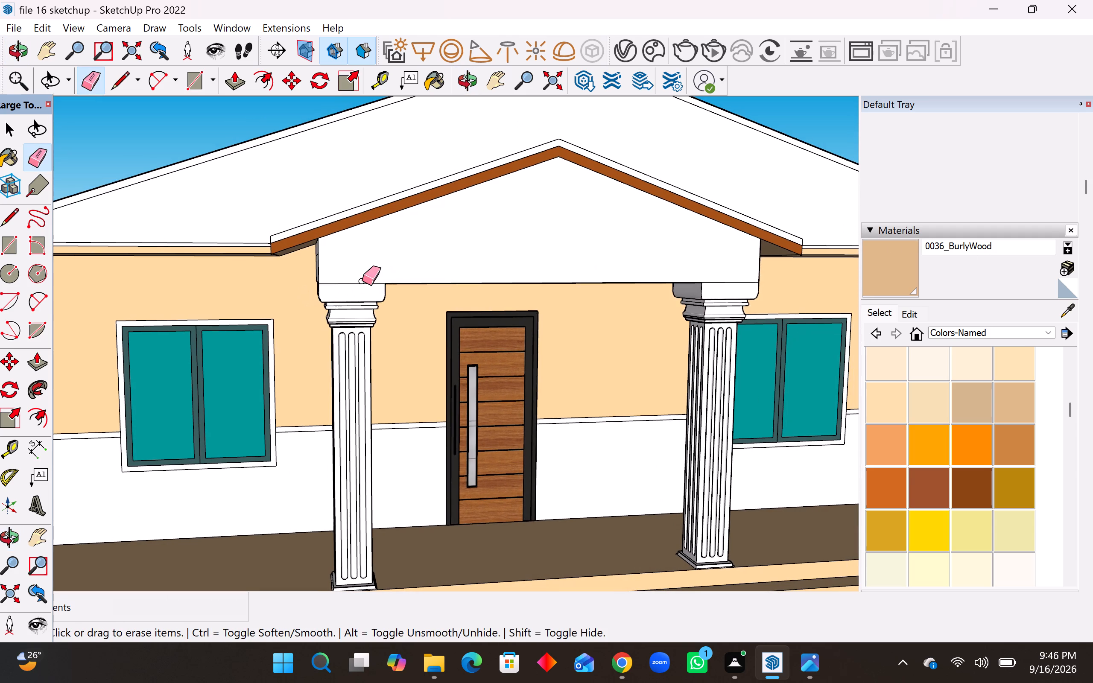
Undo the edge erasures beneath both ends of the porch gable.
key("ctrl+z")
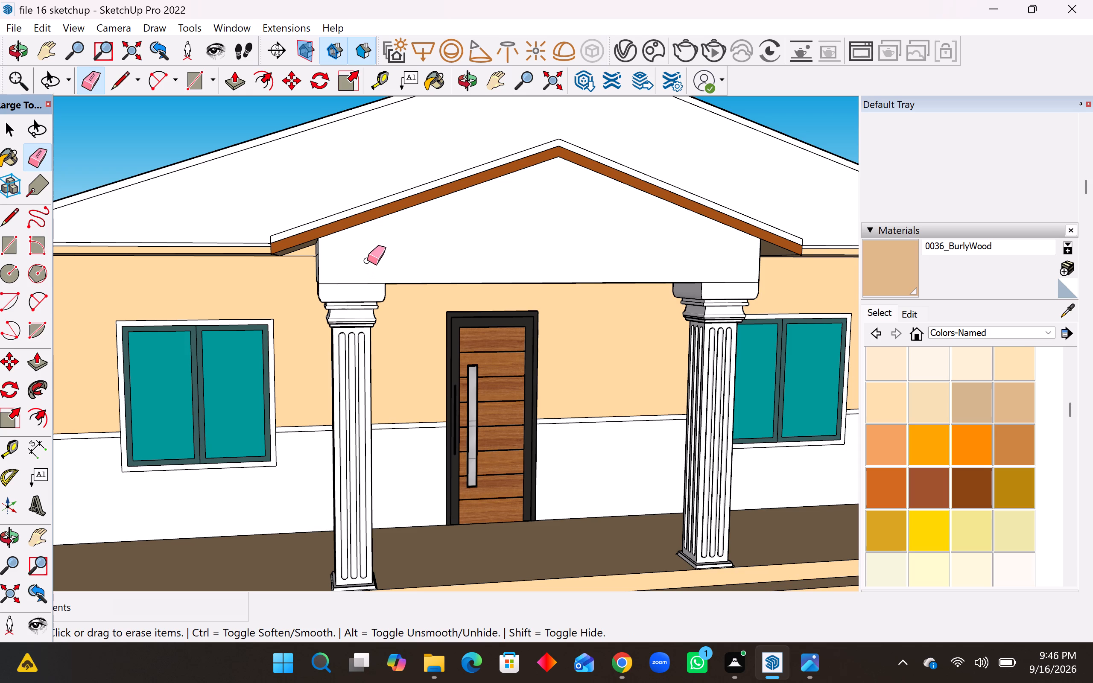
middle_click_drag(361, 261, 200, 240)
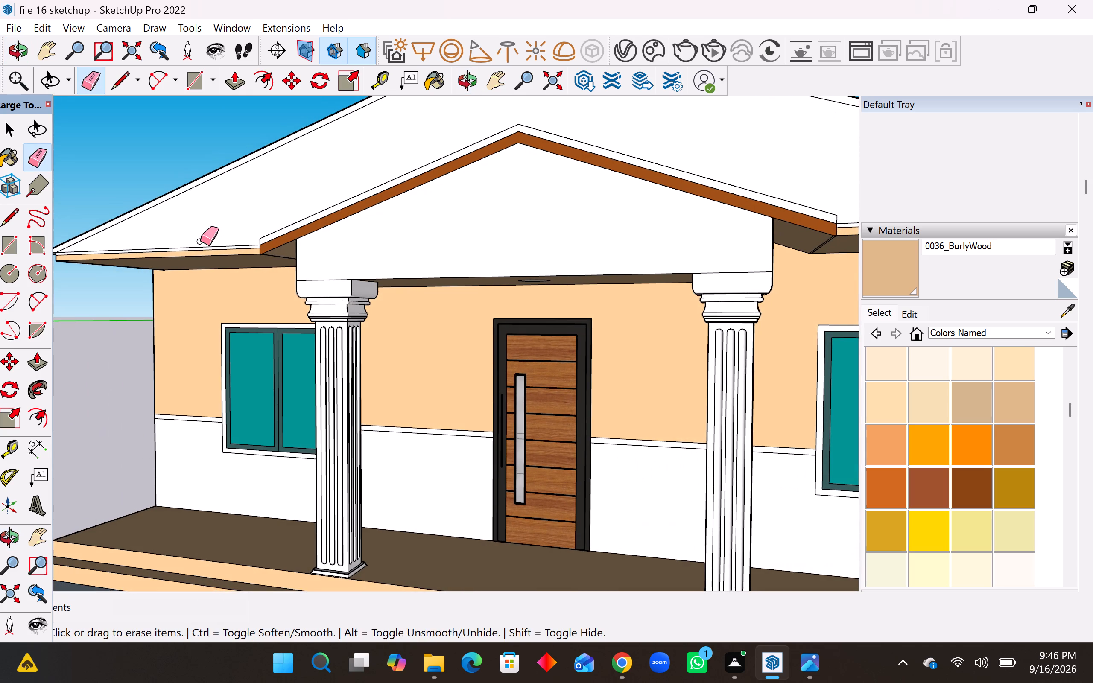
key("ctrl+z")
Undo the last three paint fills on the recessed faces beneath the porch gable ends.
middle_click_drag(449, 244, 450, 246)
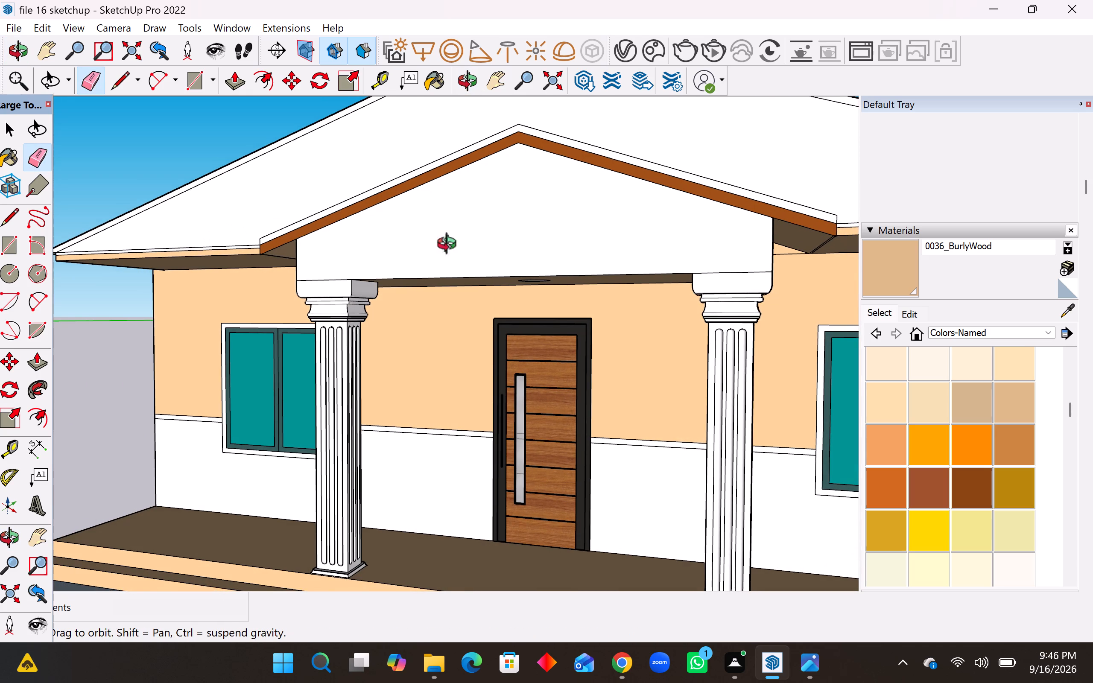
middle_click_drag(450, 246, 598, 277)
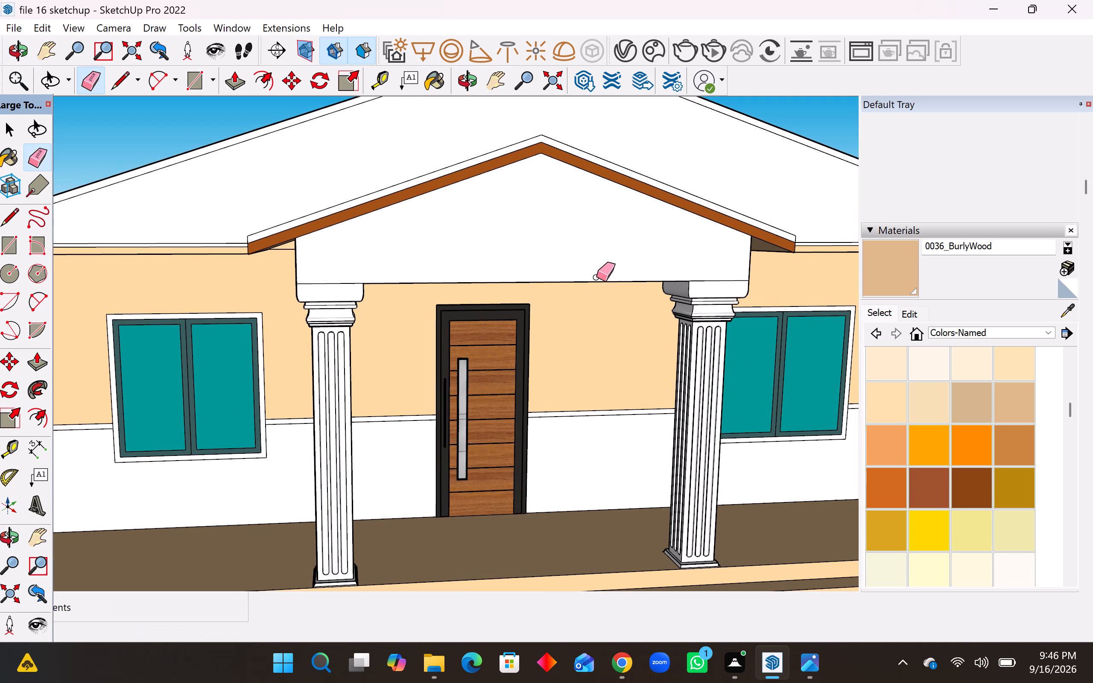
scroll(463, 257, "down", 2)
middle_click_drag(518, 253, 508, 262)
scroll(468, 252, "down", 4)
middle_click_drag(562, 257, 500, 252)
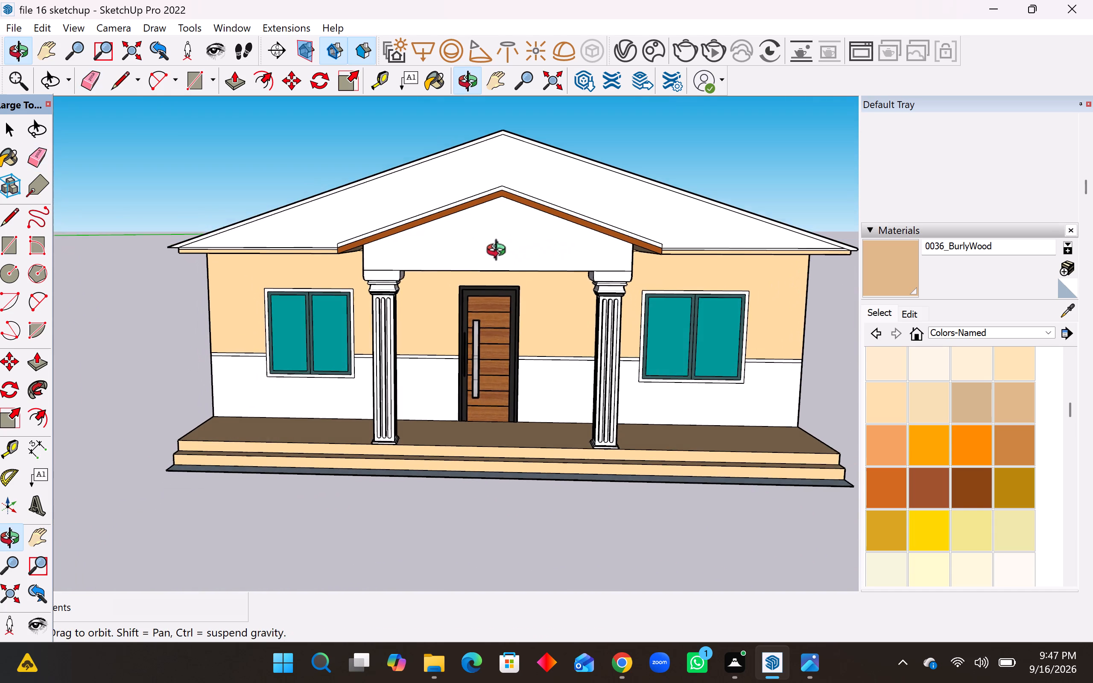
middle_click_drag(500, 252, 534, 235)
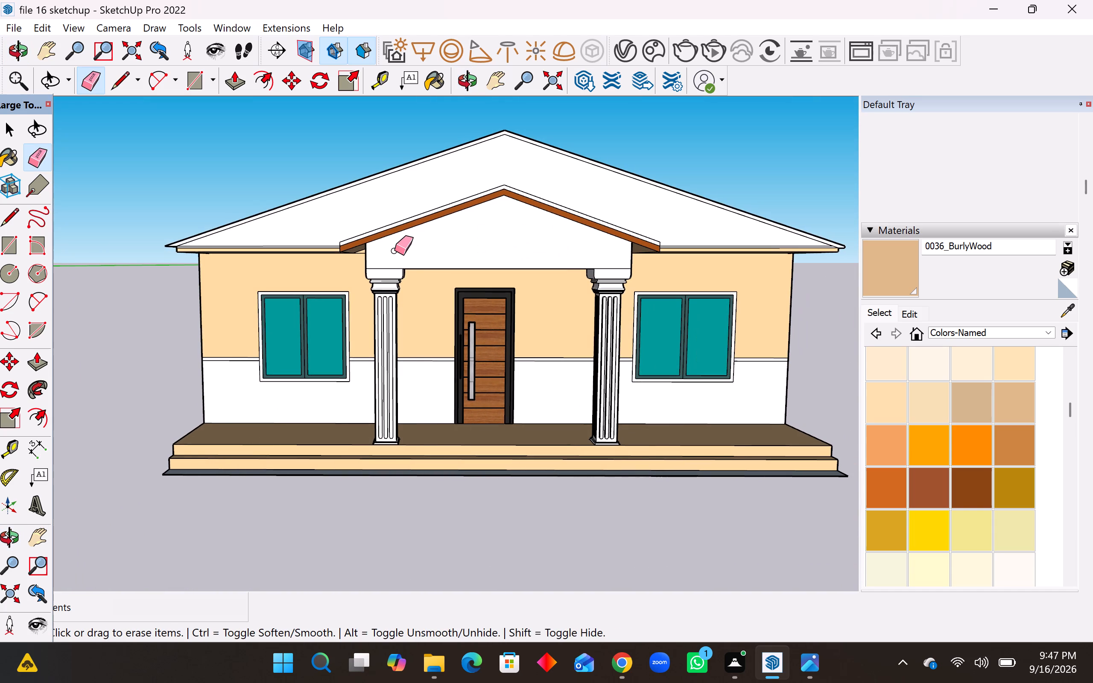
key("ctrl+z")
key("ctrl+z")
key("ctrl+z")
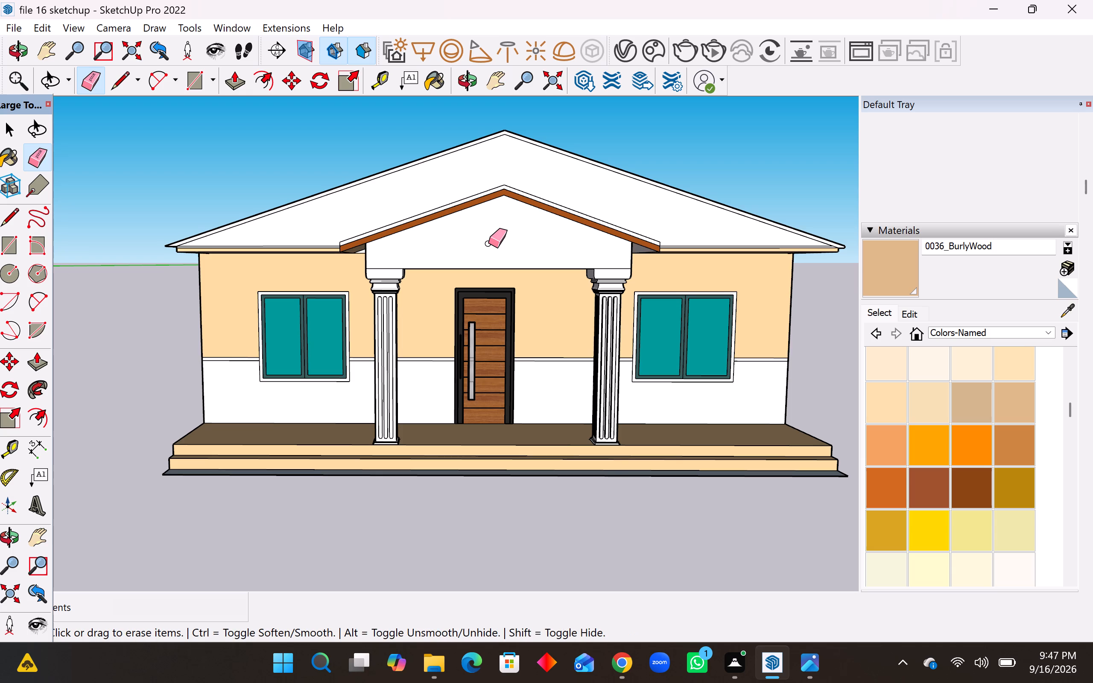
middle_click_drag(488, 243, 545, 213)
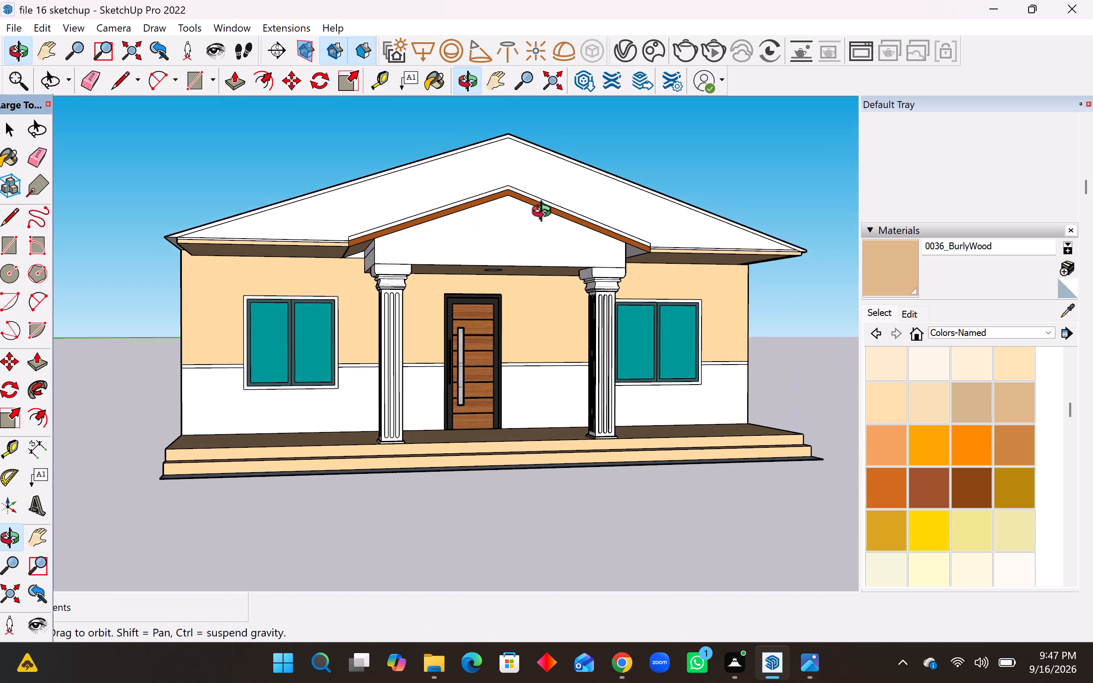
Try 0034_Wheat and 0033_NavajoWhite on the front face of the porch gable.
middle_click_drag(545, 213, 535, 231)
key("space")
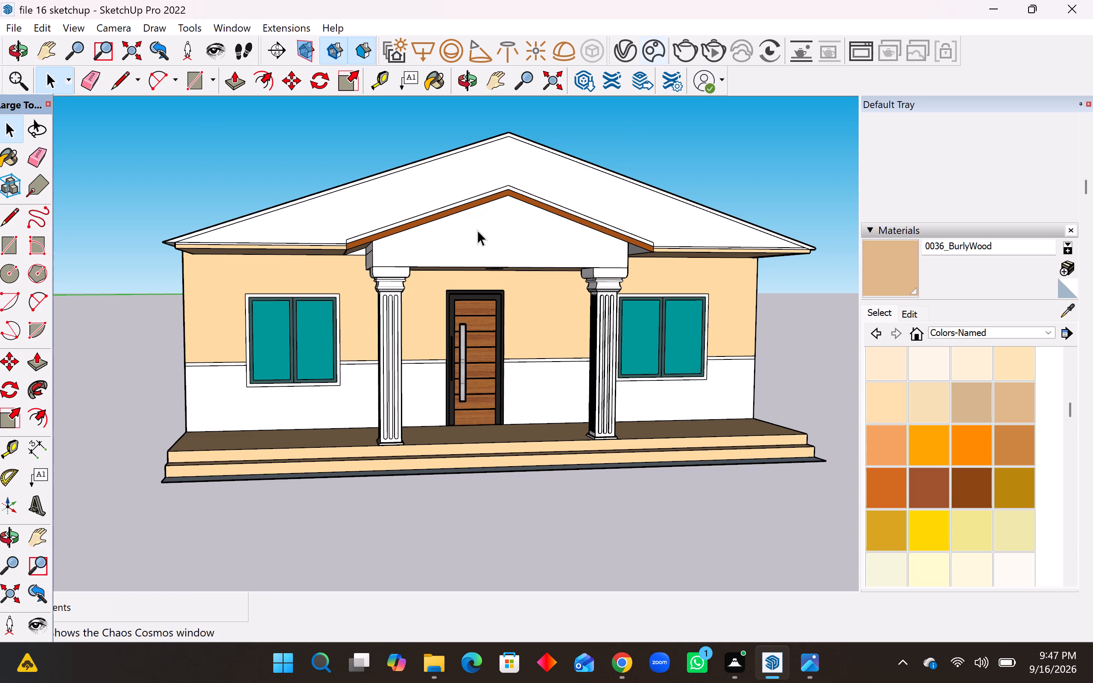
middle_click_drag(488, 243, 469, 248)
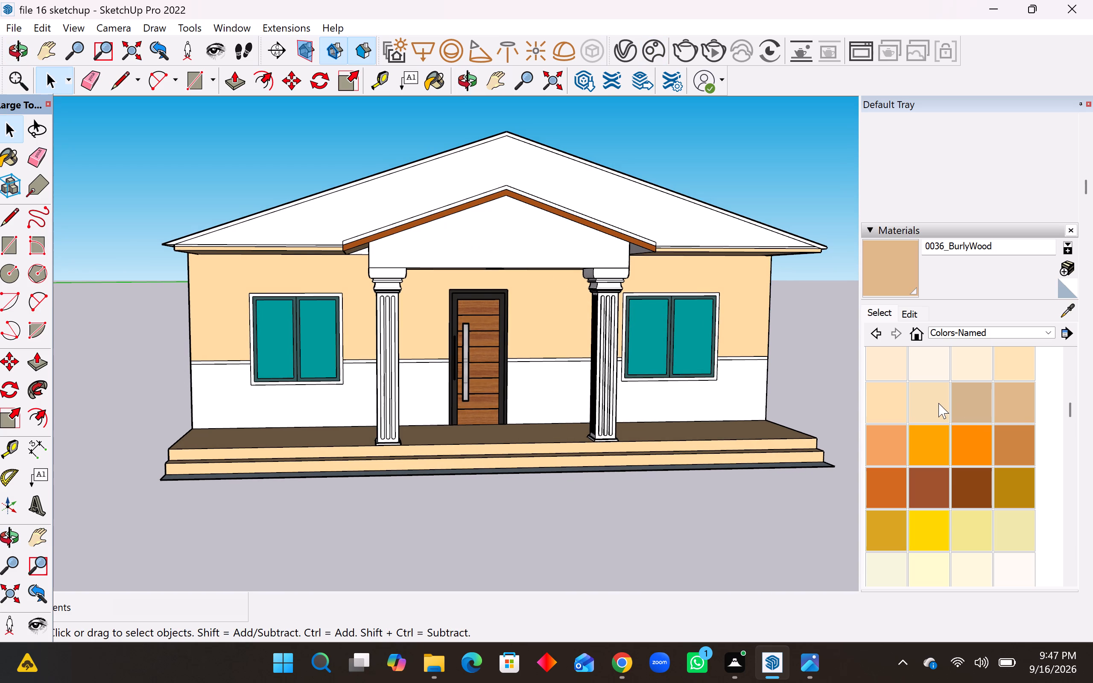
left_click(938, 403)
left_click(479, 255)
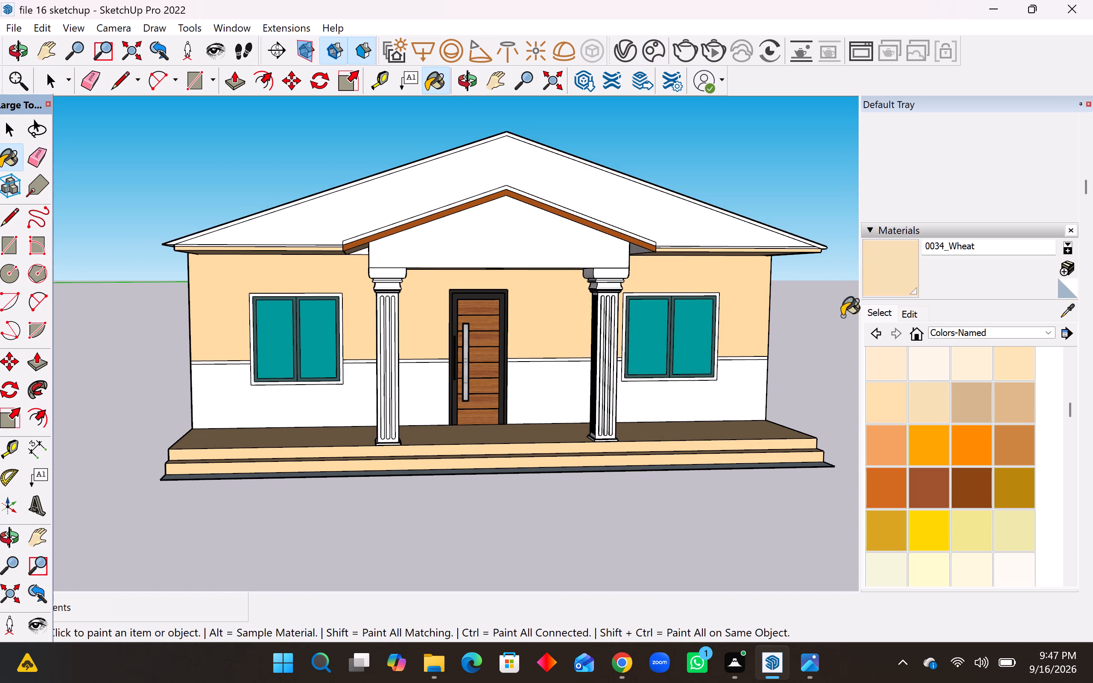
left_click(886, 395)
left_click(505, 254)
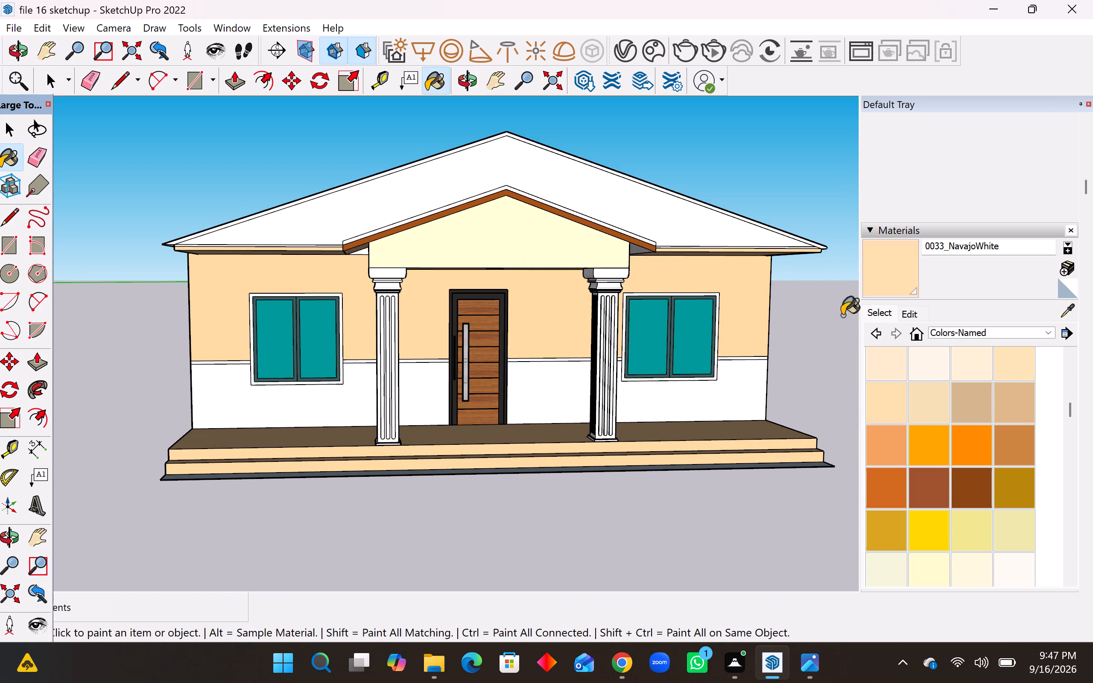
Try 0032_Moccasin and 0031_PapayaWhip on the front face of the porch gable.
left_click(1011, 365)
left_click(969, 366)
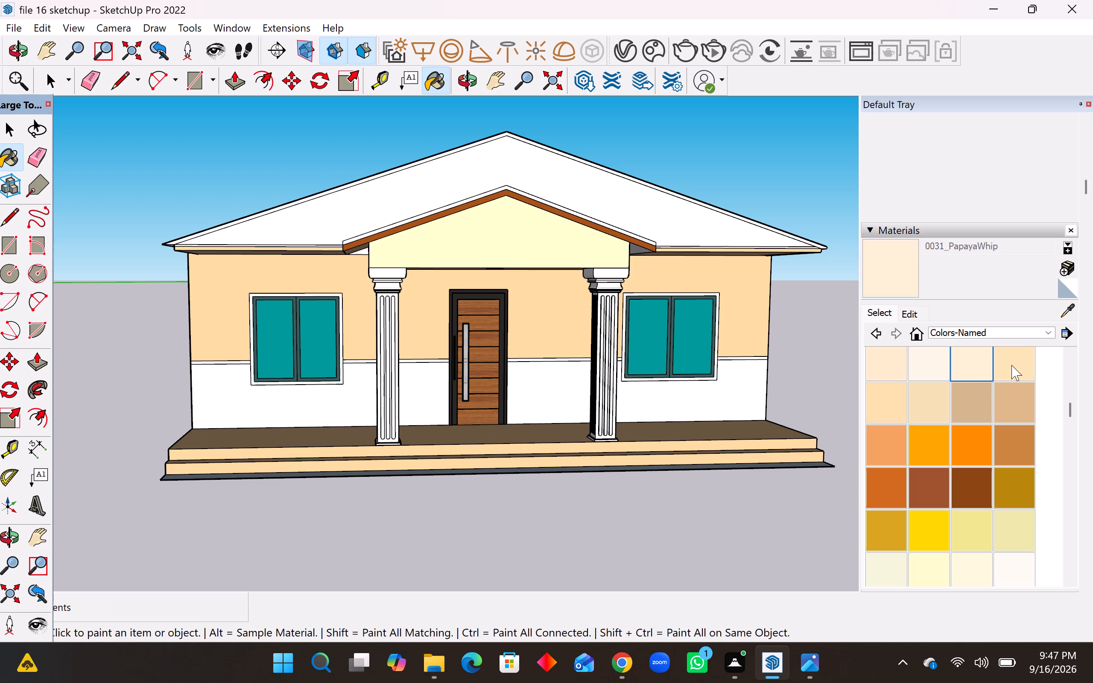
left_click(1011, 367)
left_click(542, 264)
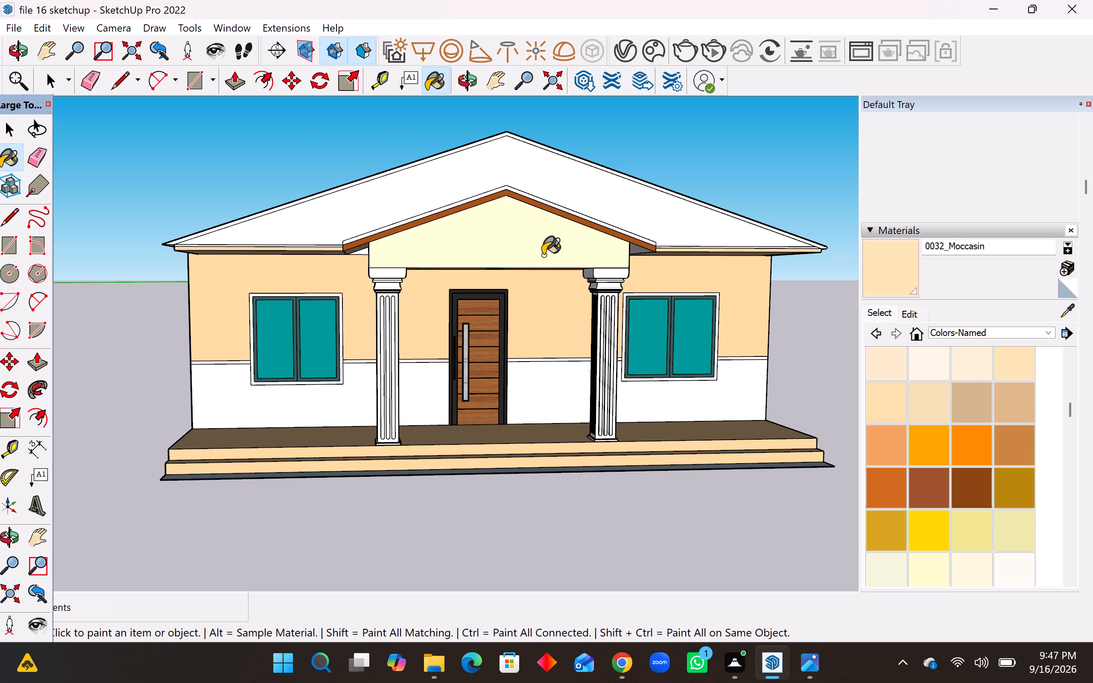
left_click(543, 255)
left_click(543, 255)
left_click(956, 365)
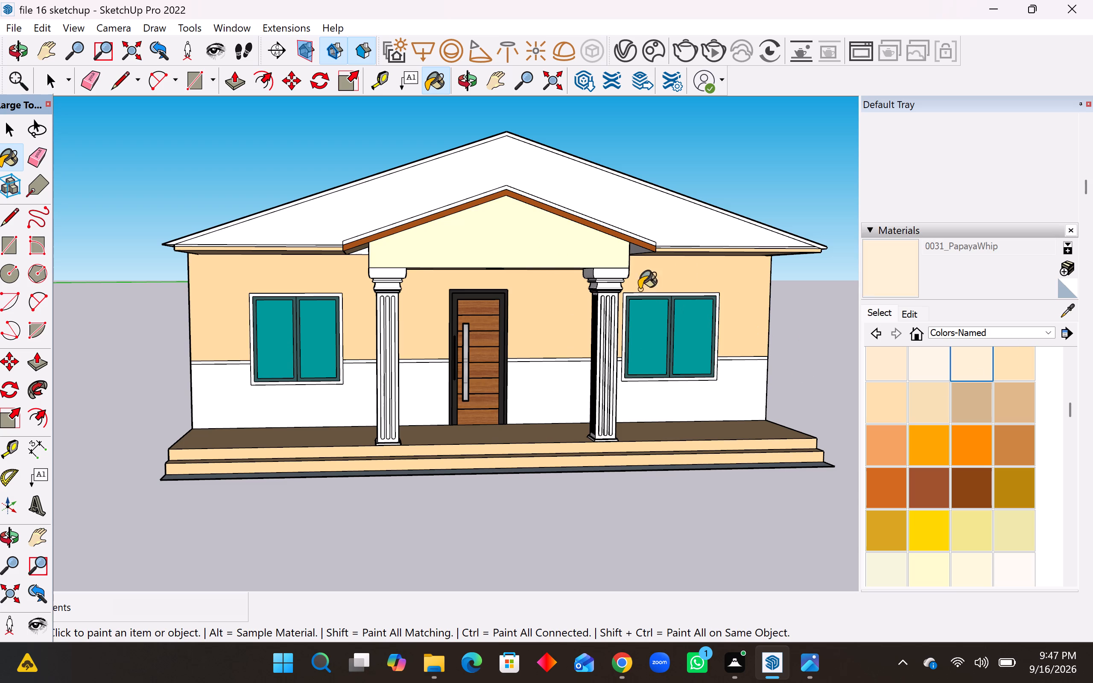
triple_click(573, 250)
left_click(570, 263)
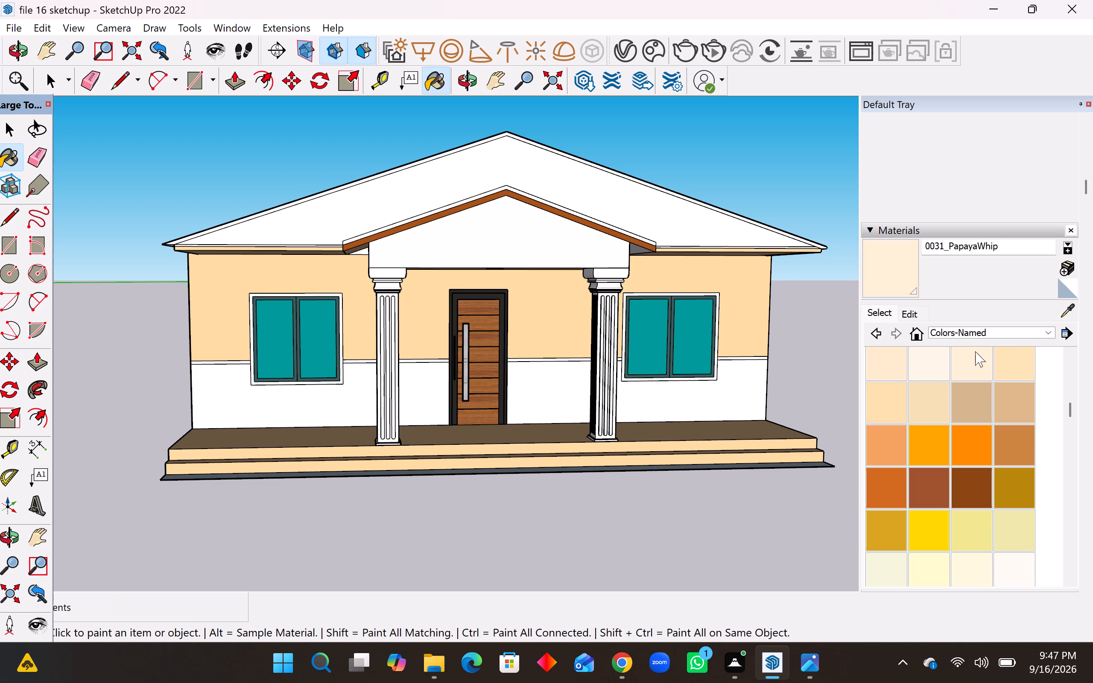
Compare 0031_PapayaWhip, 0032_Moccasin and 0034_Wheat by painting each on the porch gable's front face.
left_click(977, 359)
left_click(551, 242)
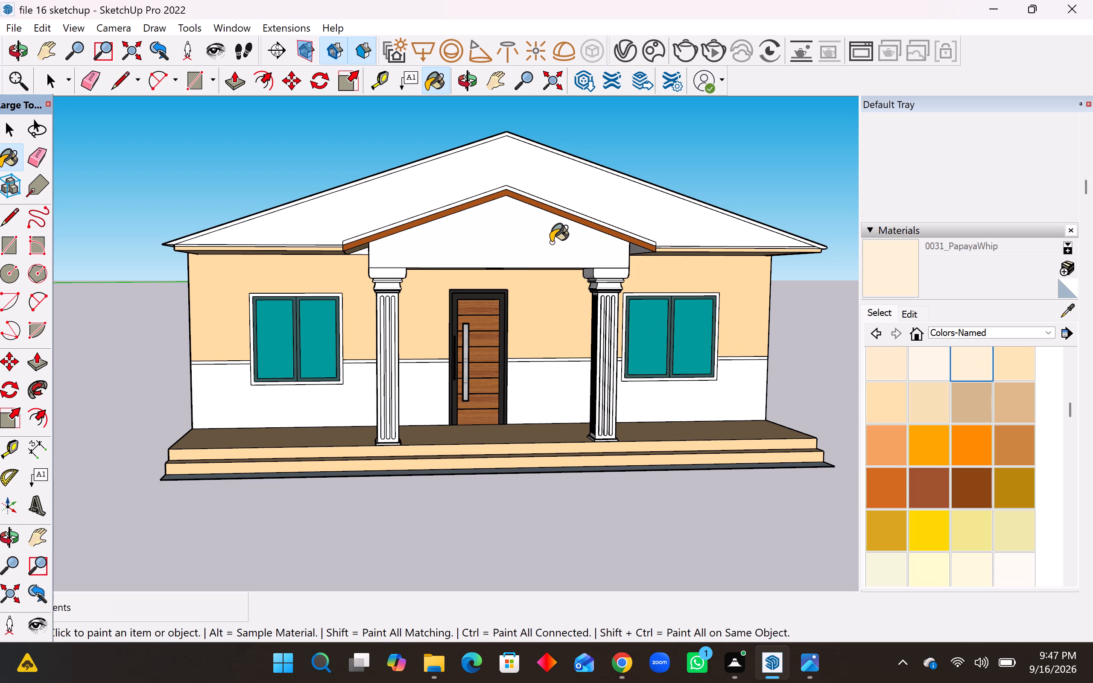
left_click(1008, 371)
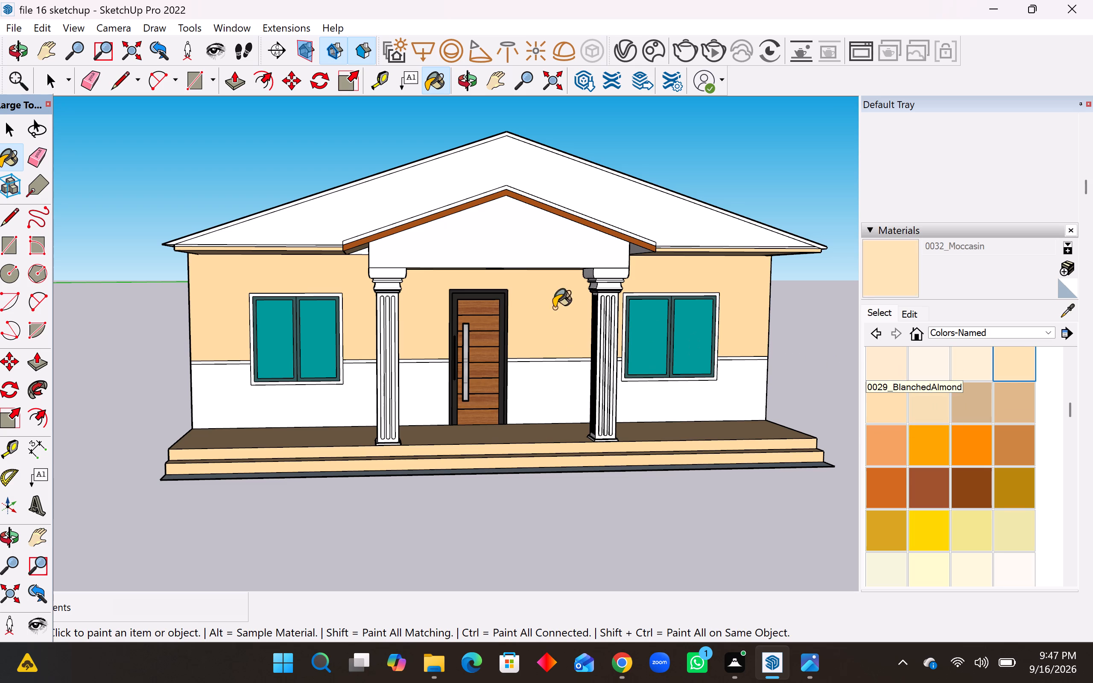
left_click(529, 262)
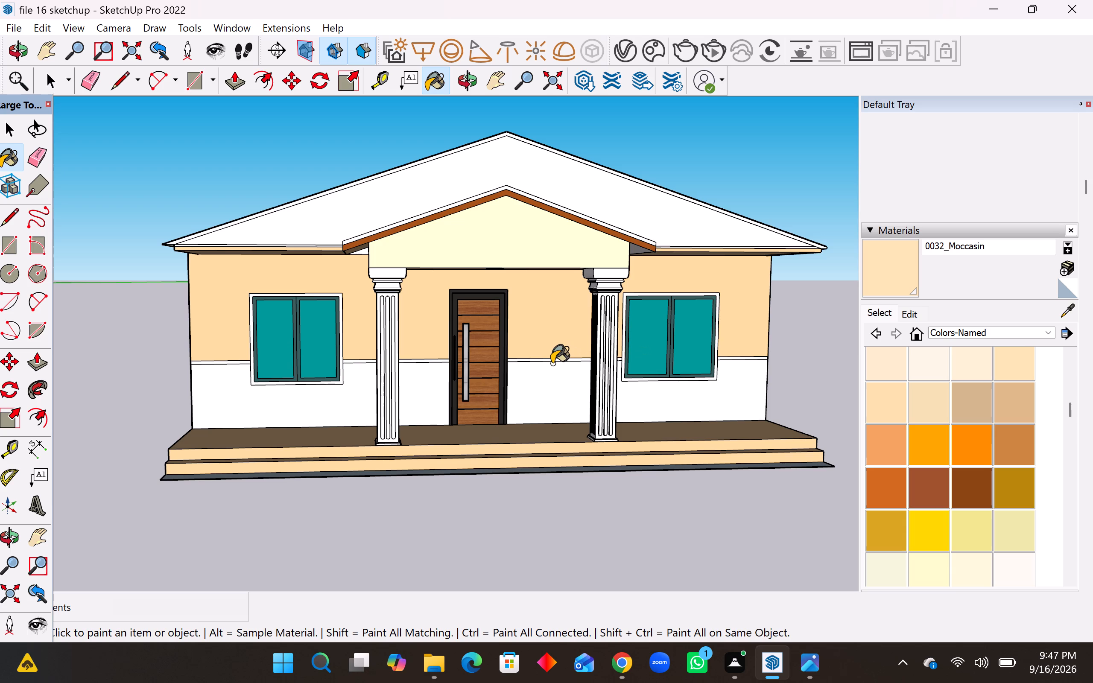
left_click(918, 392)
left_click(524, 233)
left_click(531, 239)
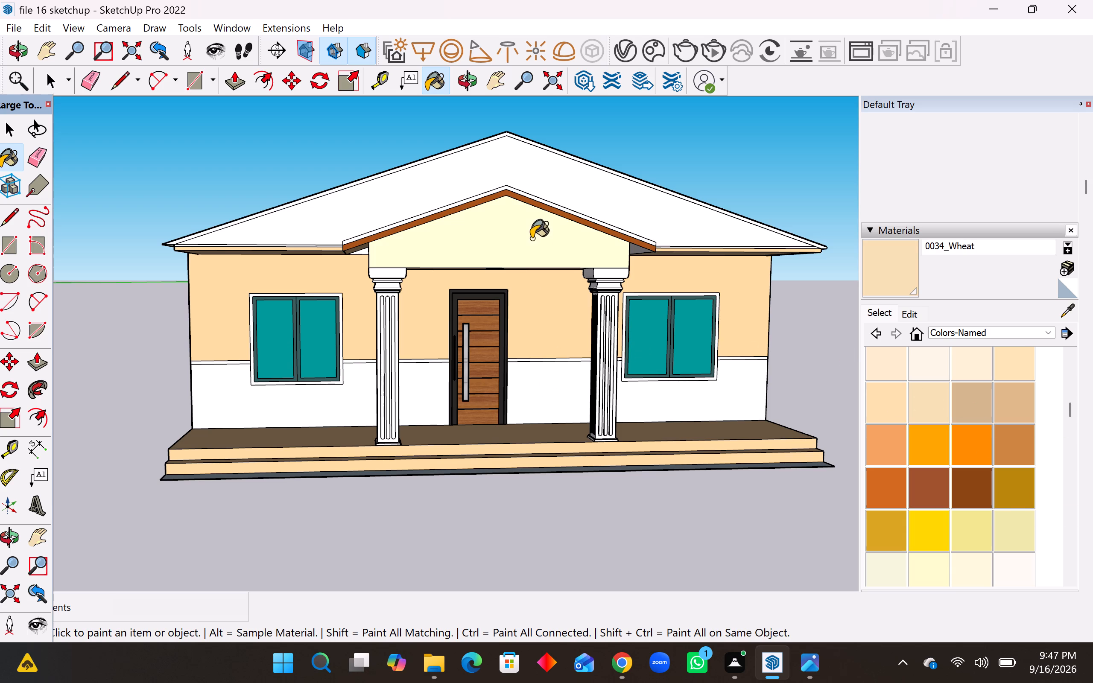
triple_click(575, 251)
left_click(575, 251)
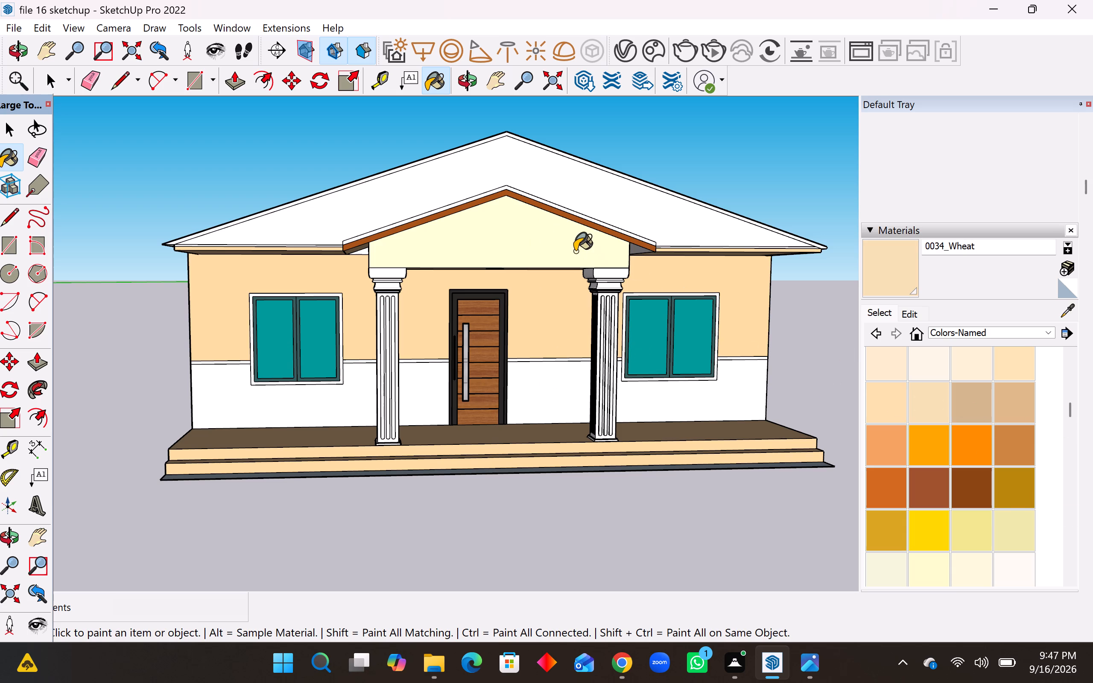
Paint the front face of the porch gable with 0033_NavajoWhite.
left_click(884, 409)
double_click(577, 243)
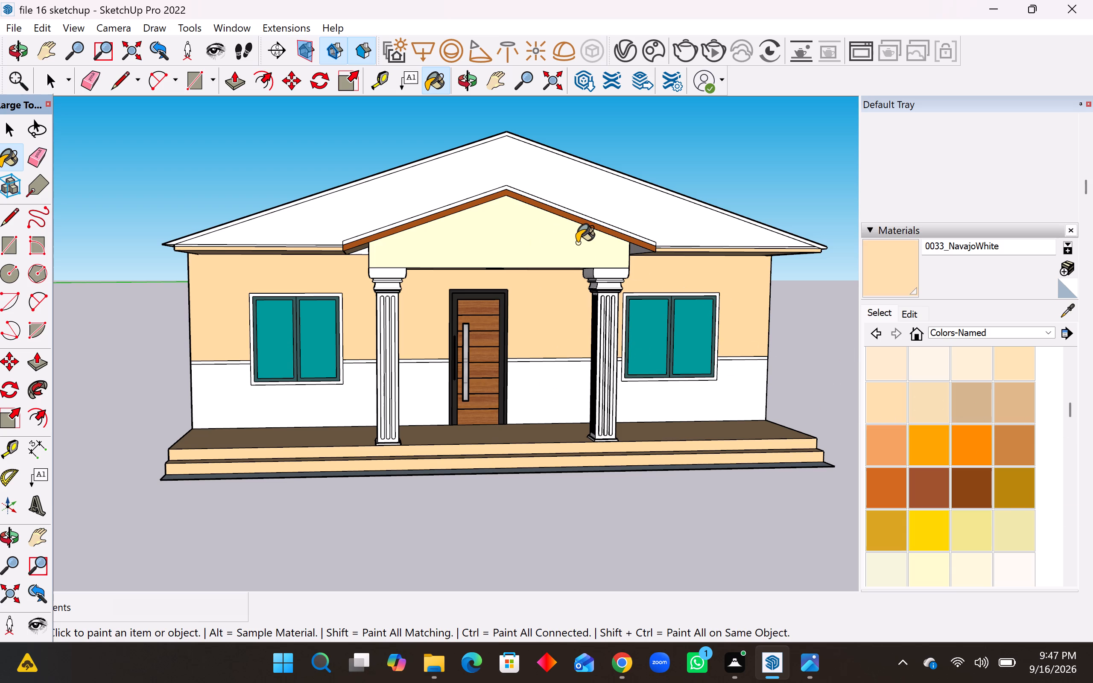
double_click(577, 243)
double_click(583, 247)
Apply 0033_NavajoWhite to the porch ceiling between the two columns.
middle_click_drag(585, 256, 563, 249)
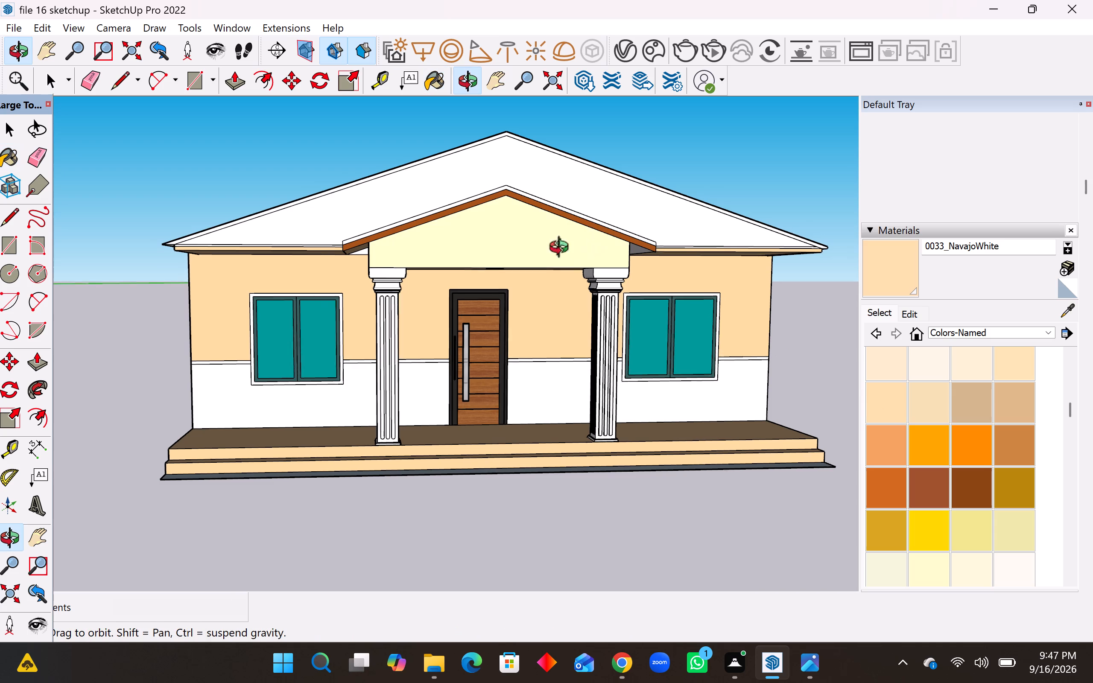
middle_click_drag(563, 249, 487, 233)
middle_click_drag(495, 263, 525, 141)
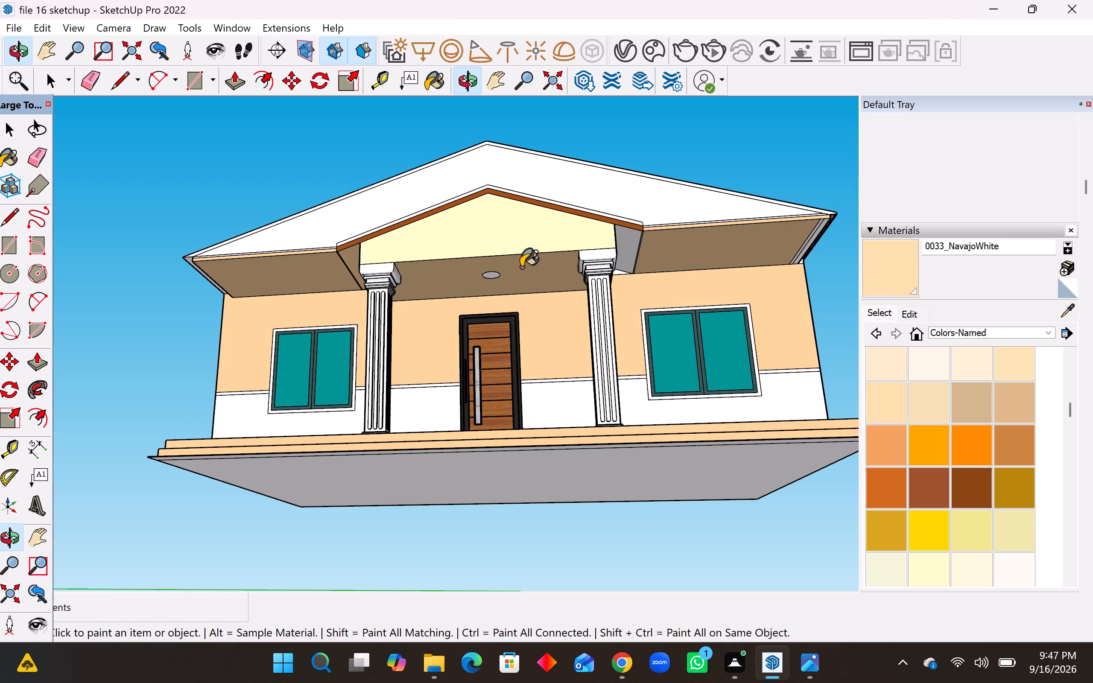
left_click(520, 271)
Reapply 0033_NavajoWhite to the porch gable's front face.
middle_click_drag(526, 257, 580, 319)
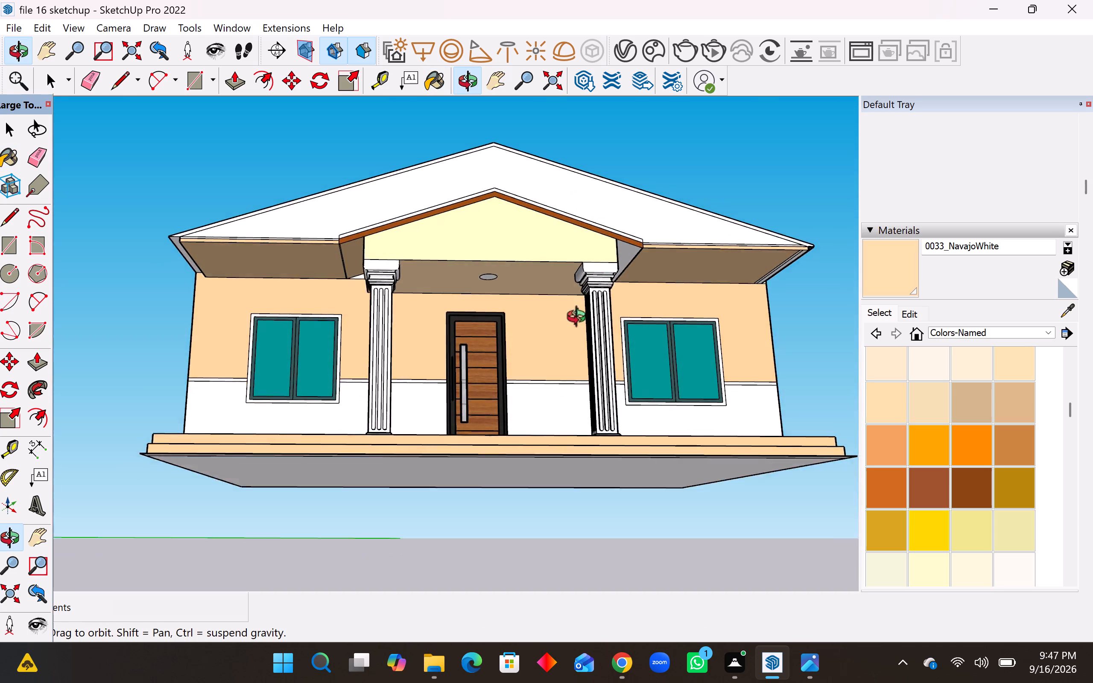
middle_click_drag(580, 319, 571, 352)
left_click(480, 213)
triple_click(494, 236)
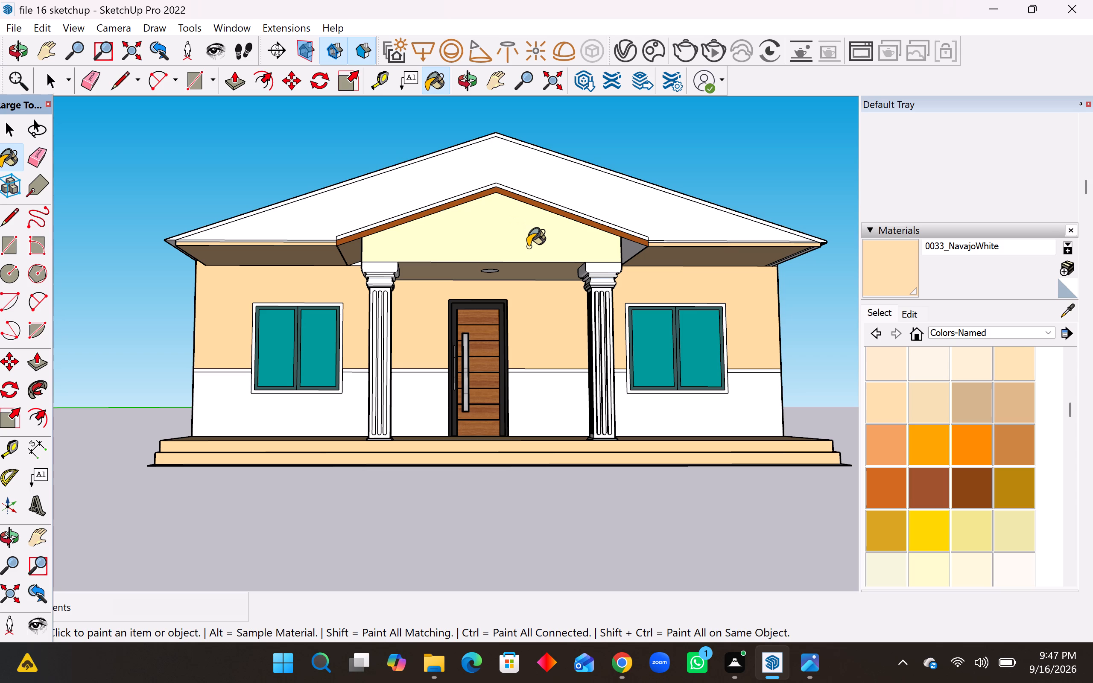
Draw a horizontal line about 1' 3 9/16" long across the main roof just below its peak.
left_click(7, 217)
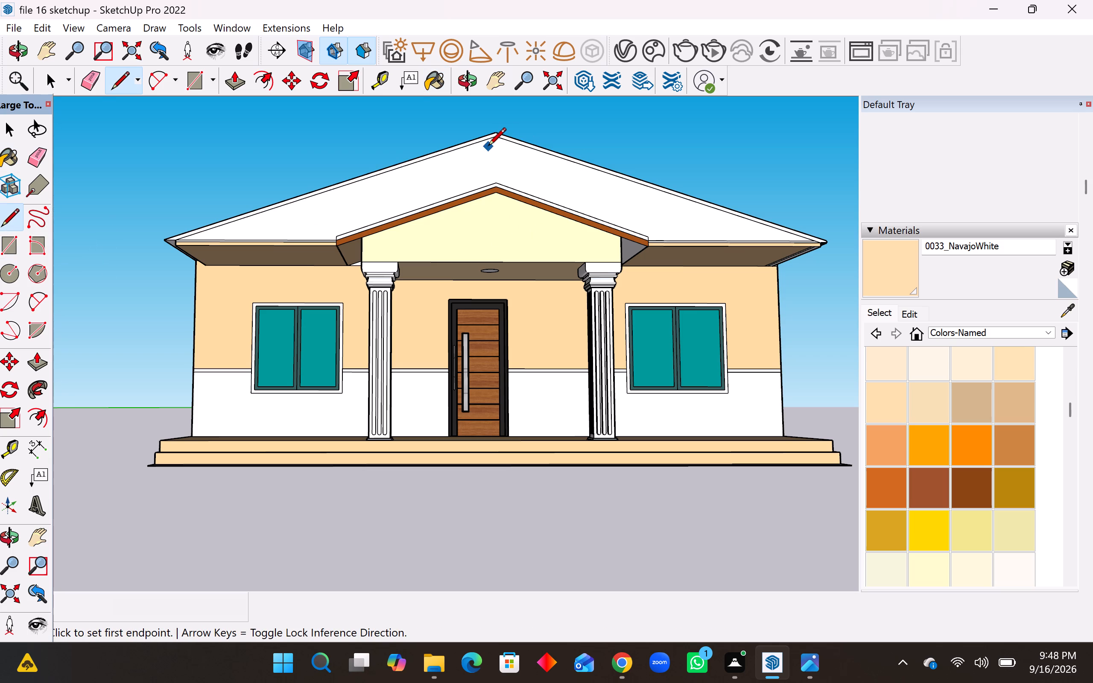
middle_click_drag(484, 146, 485, 184)
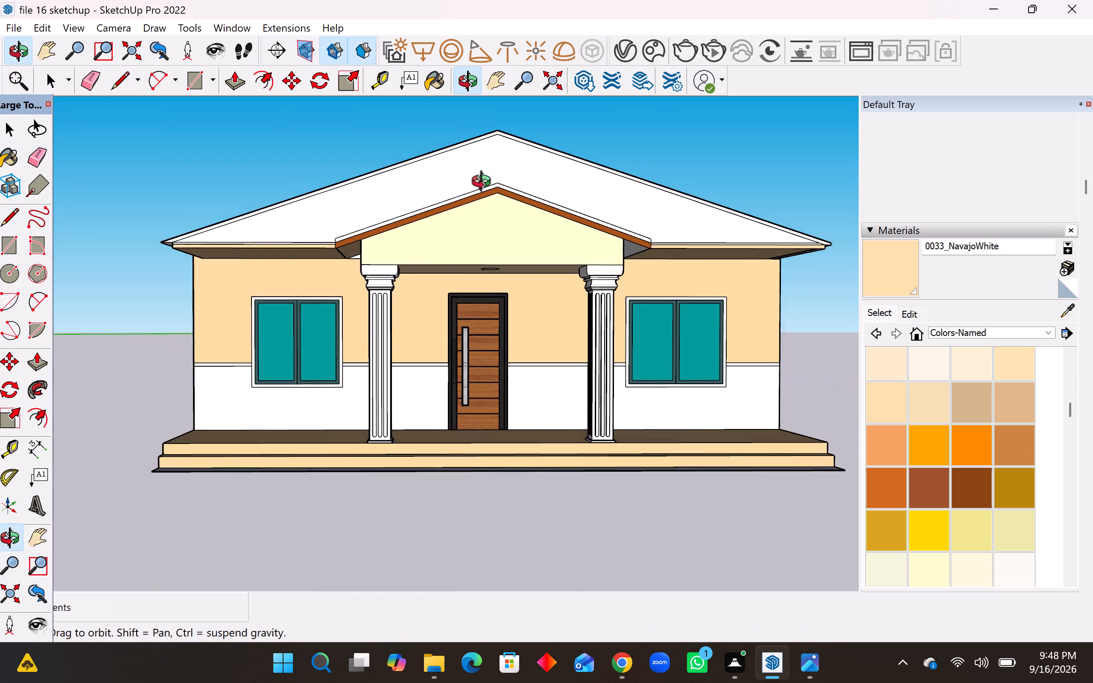
middle_click_drag(485, 184, 485, 187)
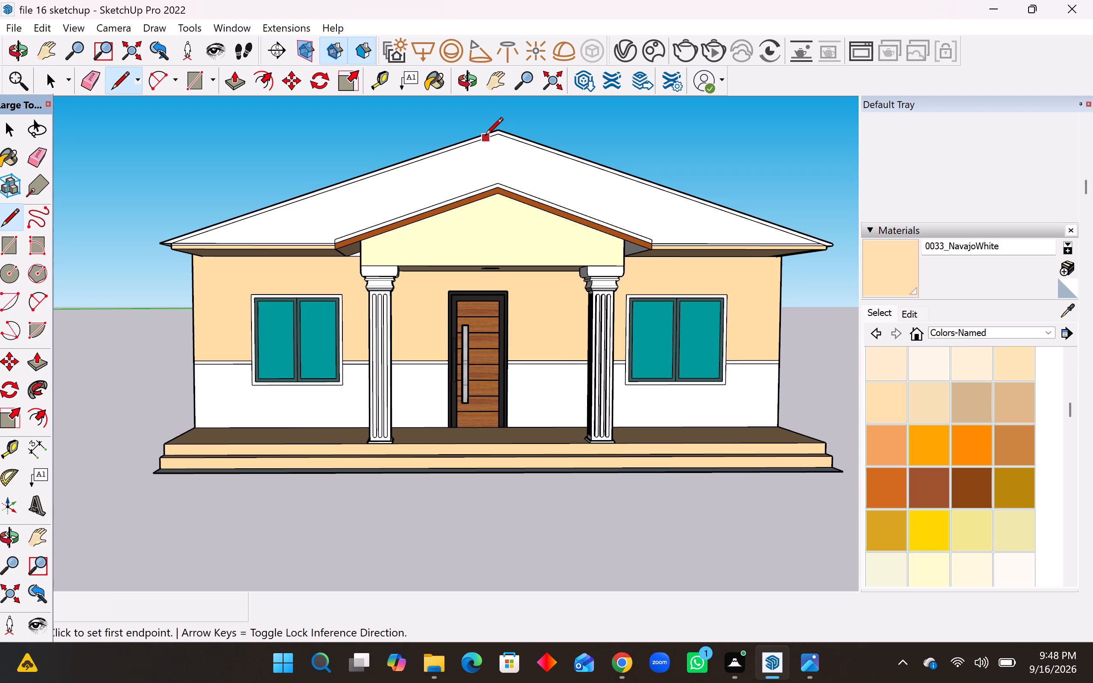
left_click(483, 137)
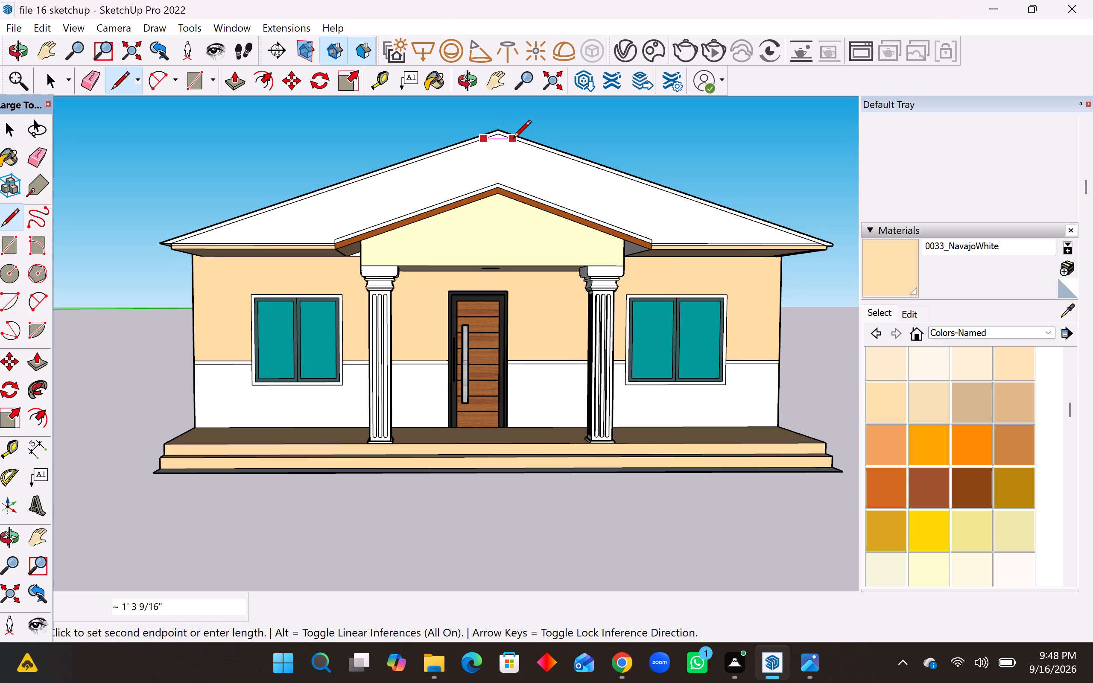
left_click(513, 139)
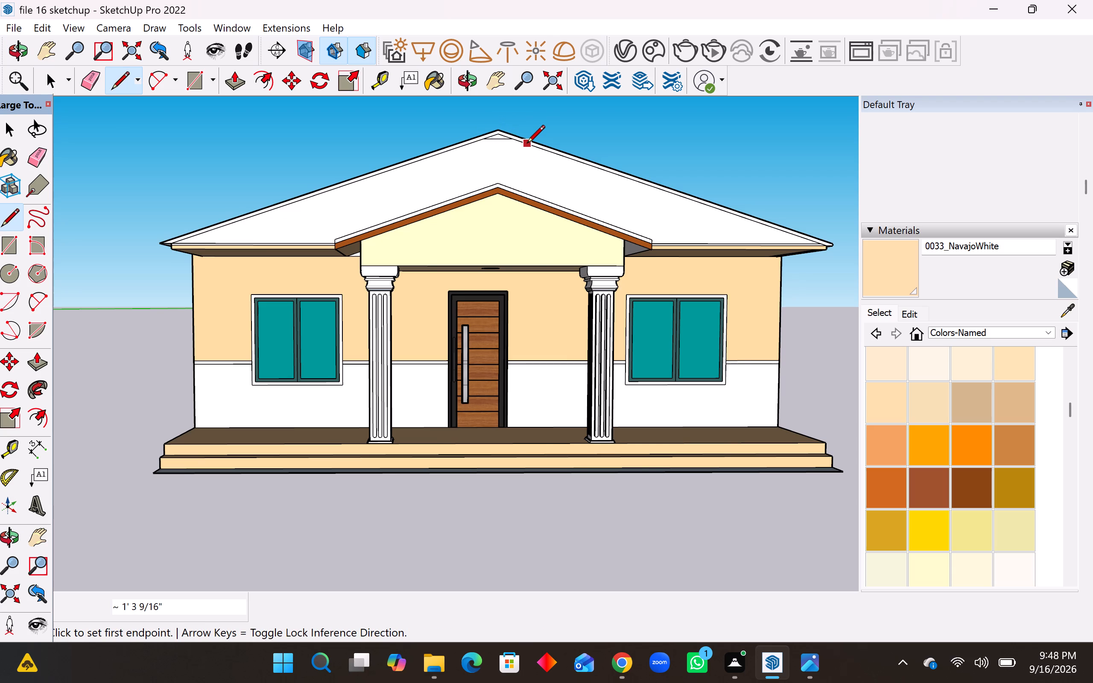
Extend both ends of the line below the roof peak by about 6 5/16" to the roof's outer sloping edges.
scroll(527, 144, "up", 5)
left_click(510, 137)
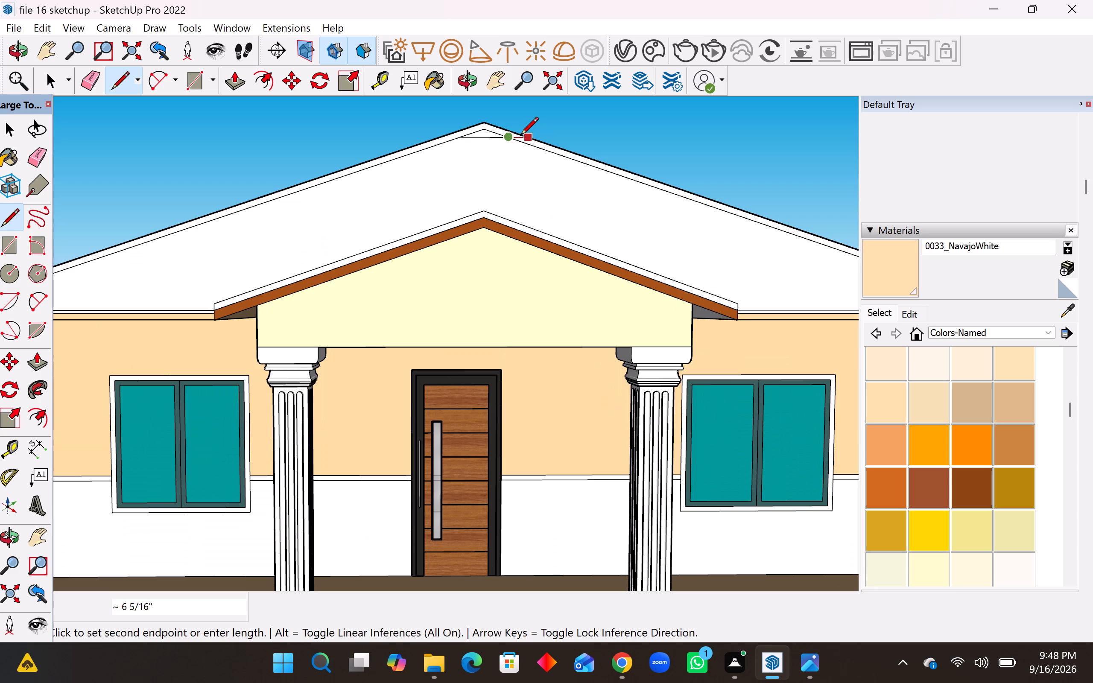
left_click(520, 136)
left_click(461, 140)
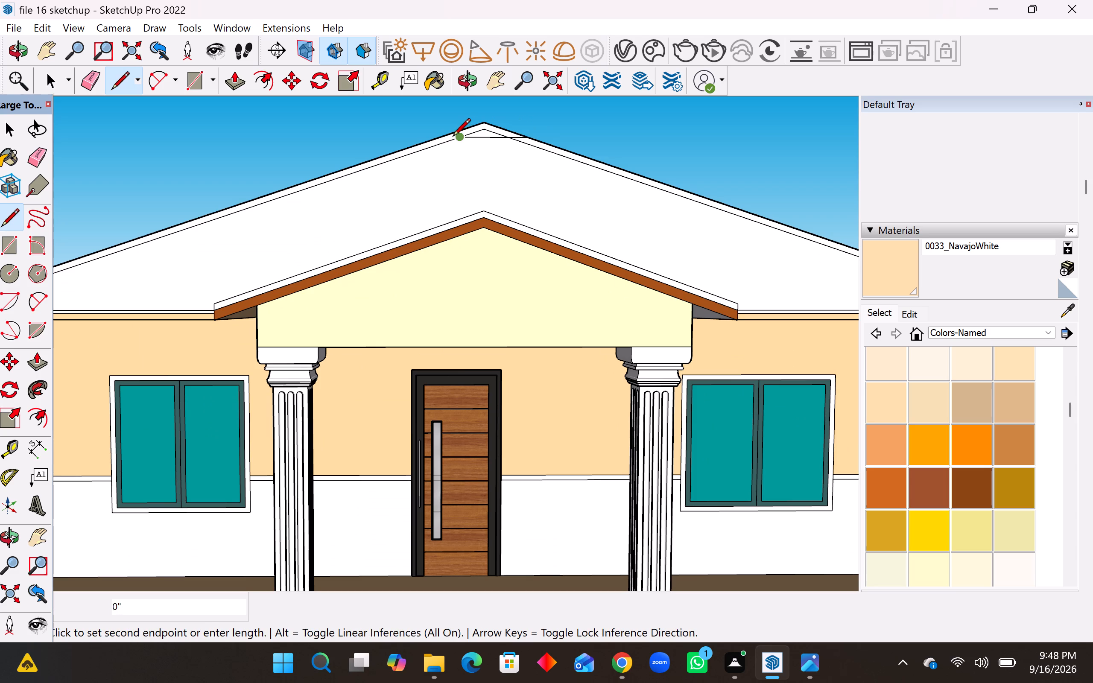
left_click(449, 136)
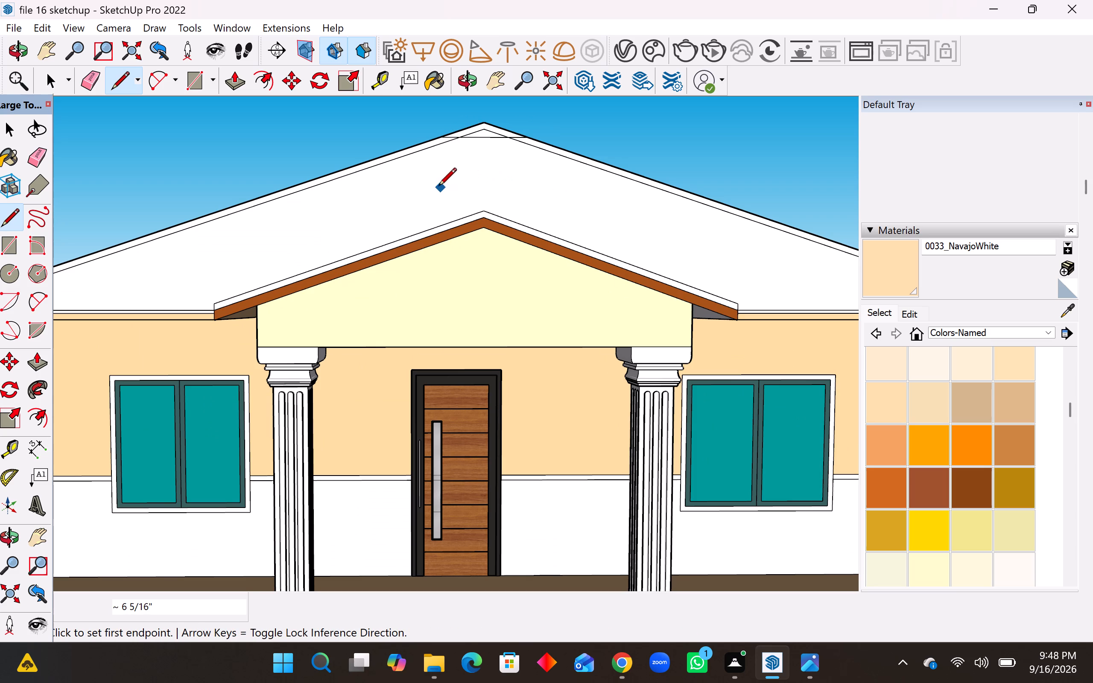
Draw a second horizontal line about 3' 1/4" long across the main roof, just below the first one.
middle_click_drag(445, 175, 442, 215)
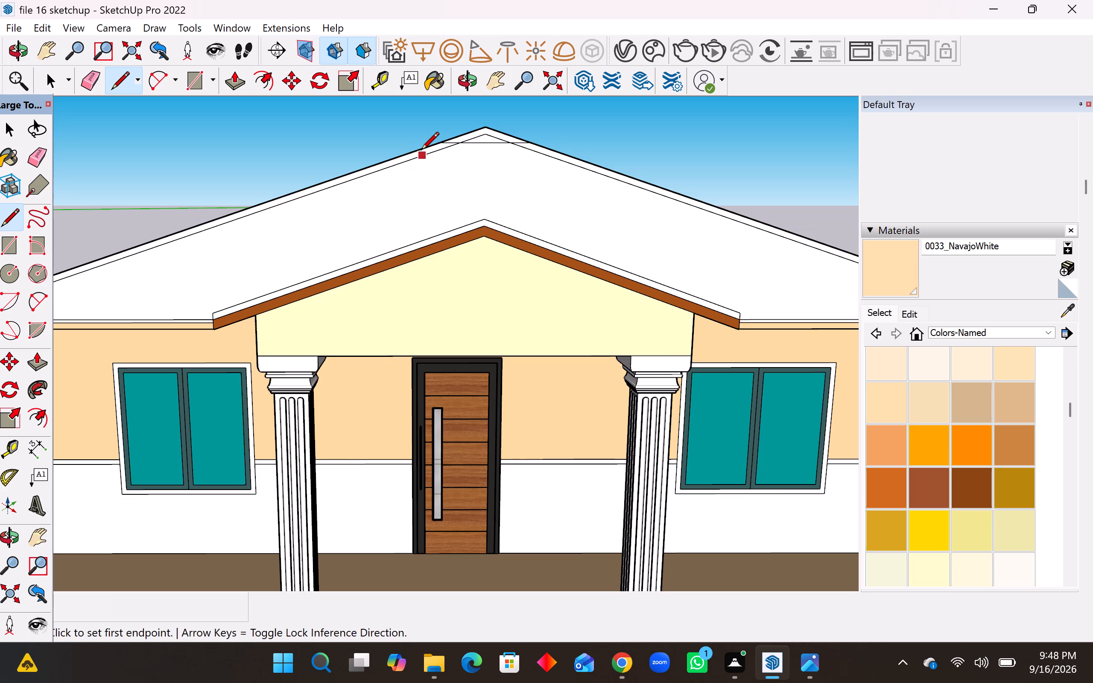
scroll(427, 153, "up", 2)
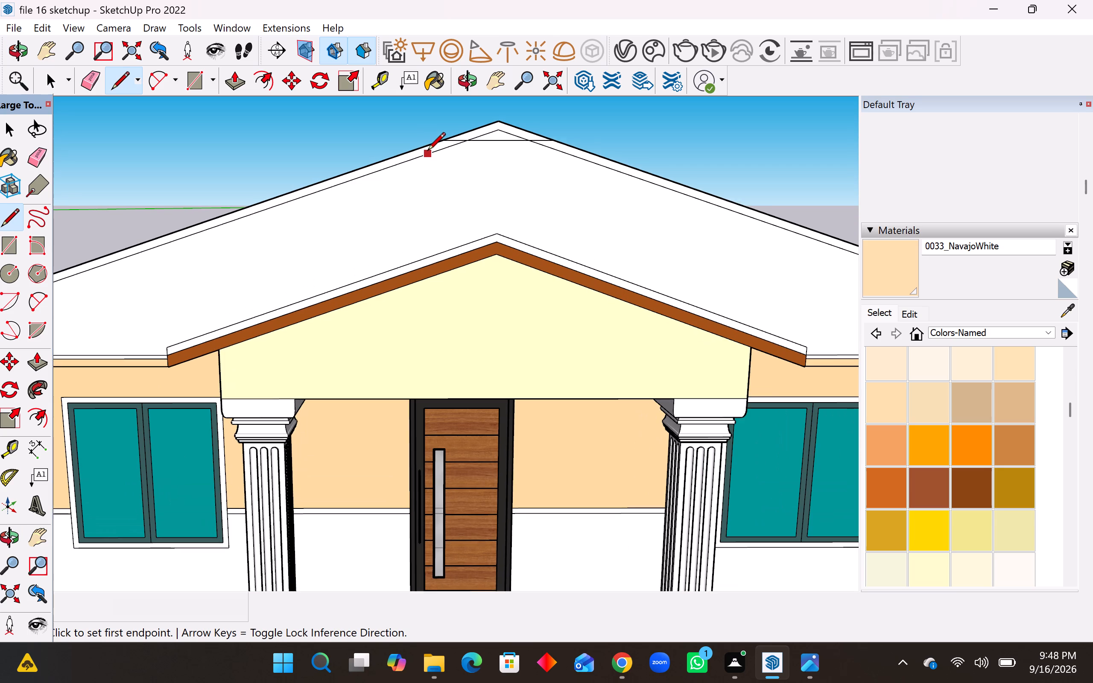
scroll(426, 149, "up", 3)
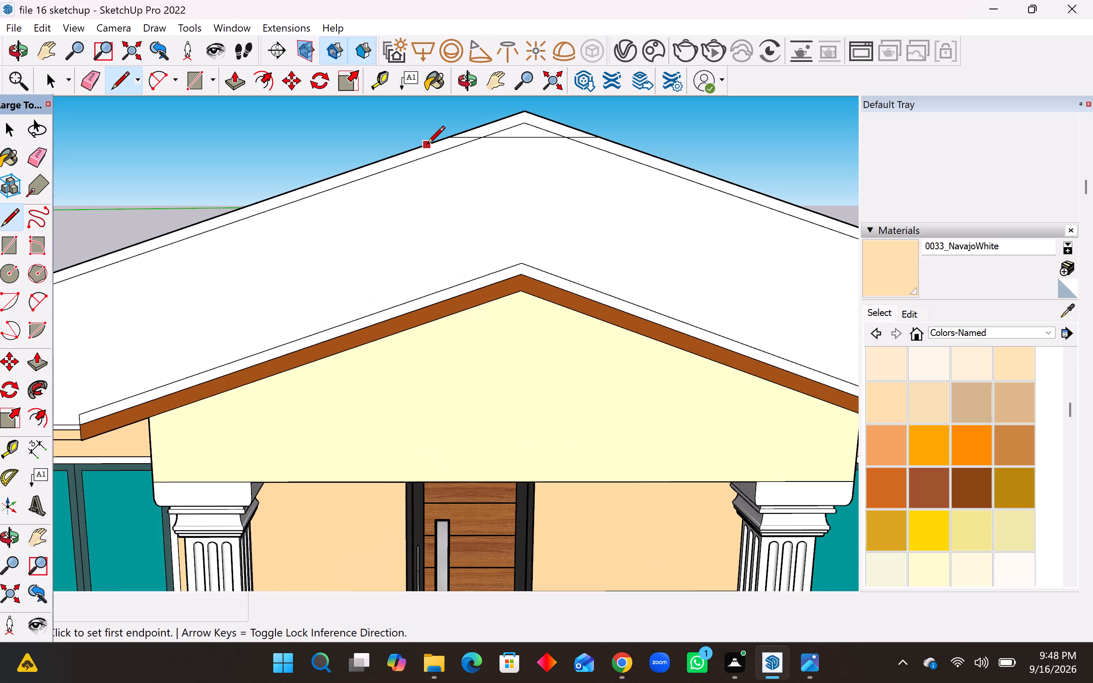
left_click(427, 145)
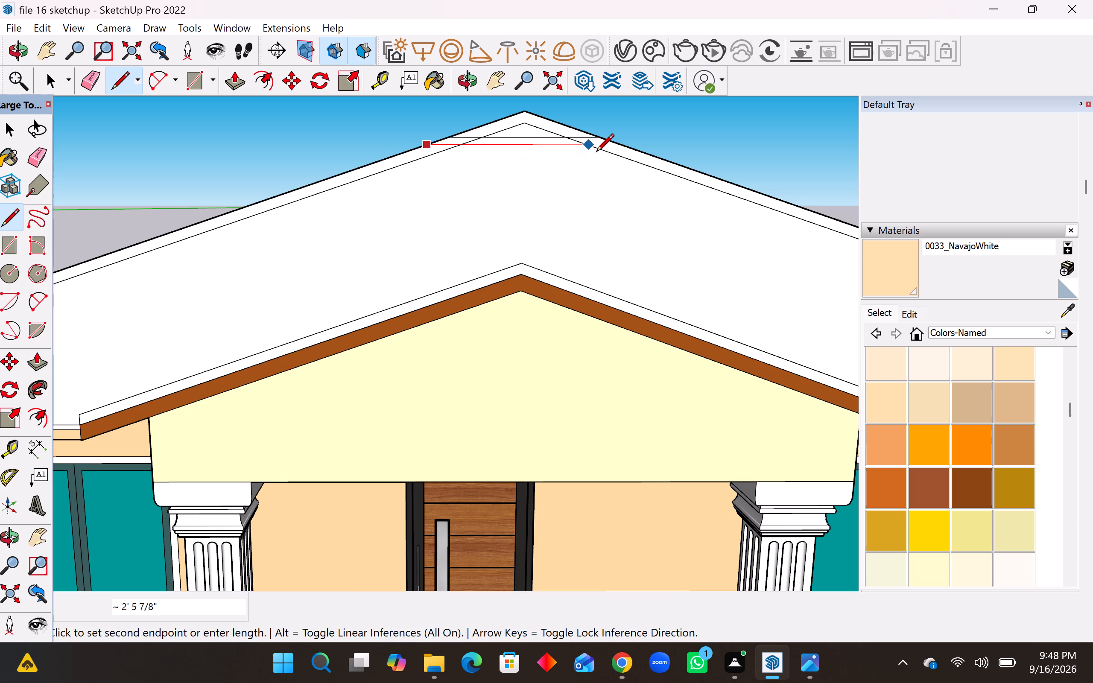
left_click(616, 145)
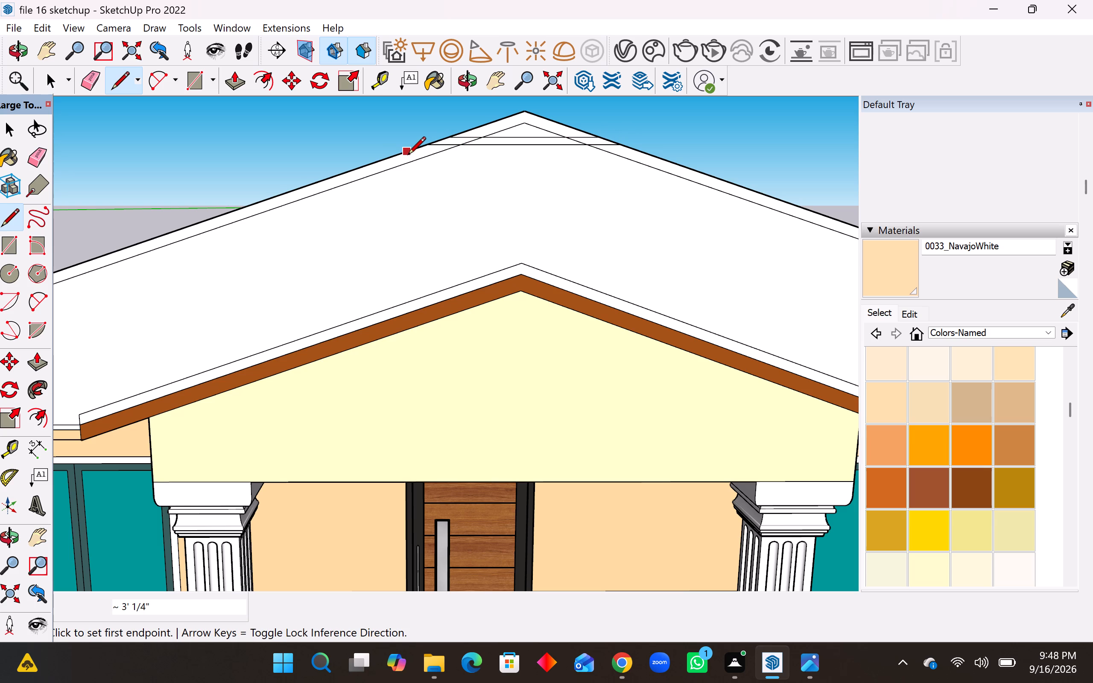
Draw a third line about 3' 6 5/8" long between the main roof's sloping edges, just below the second one.
left_click(408, 156)
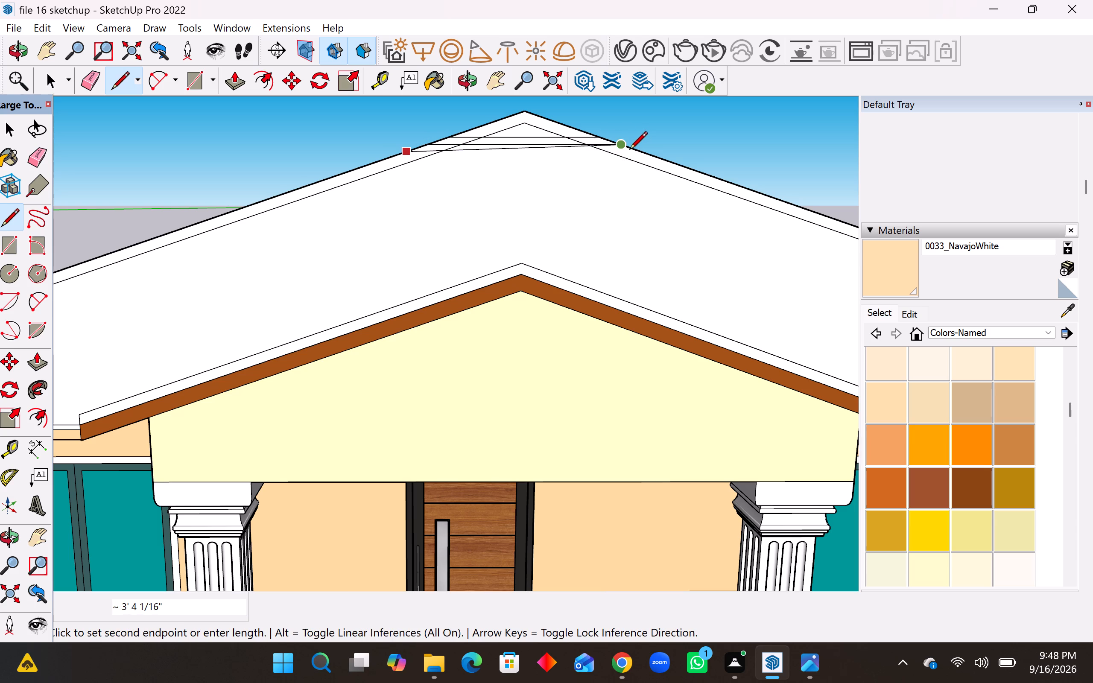
scroll(632, 151, "up", 4)
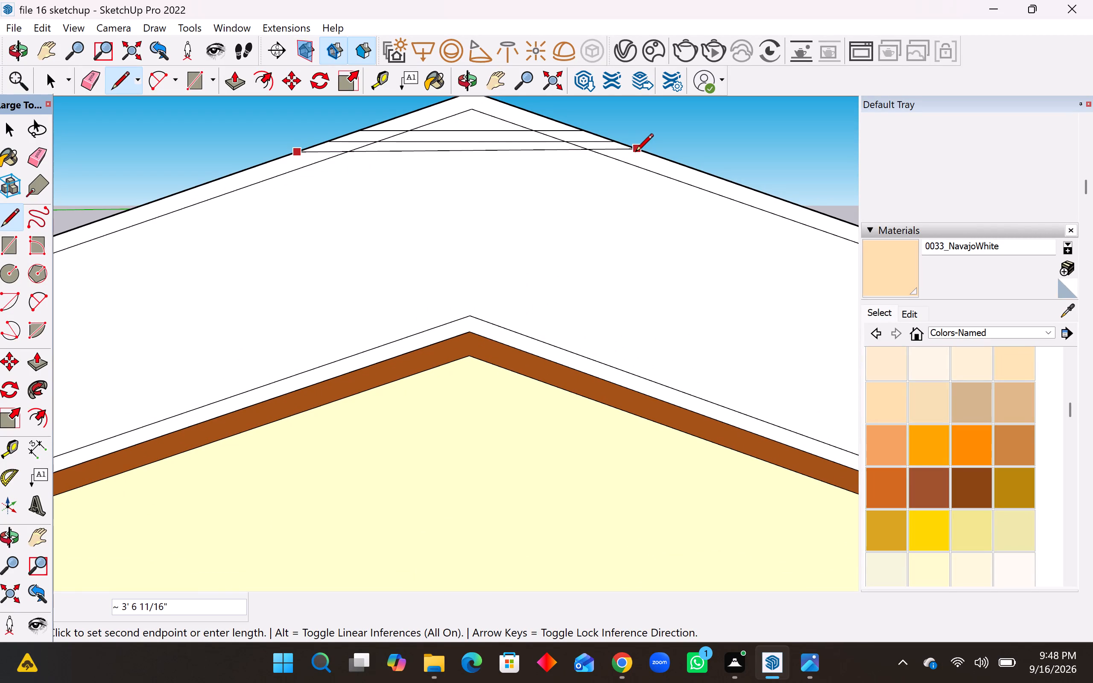
left_click(634, 152)
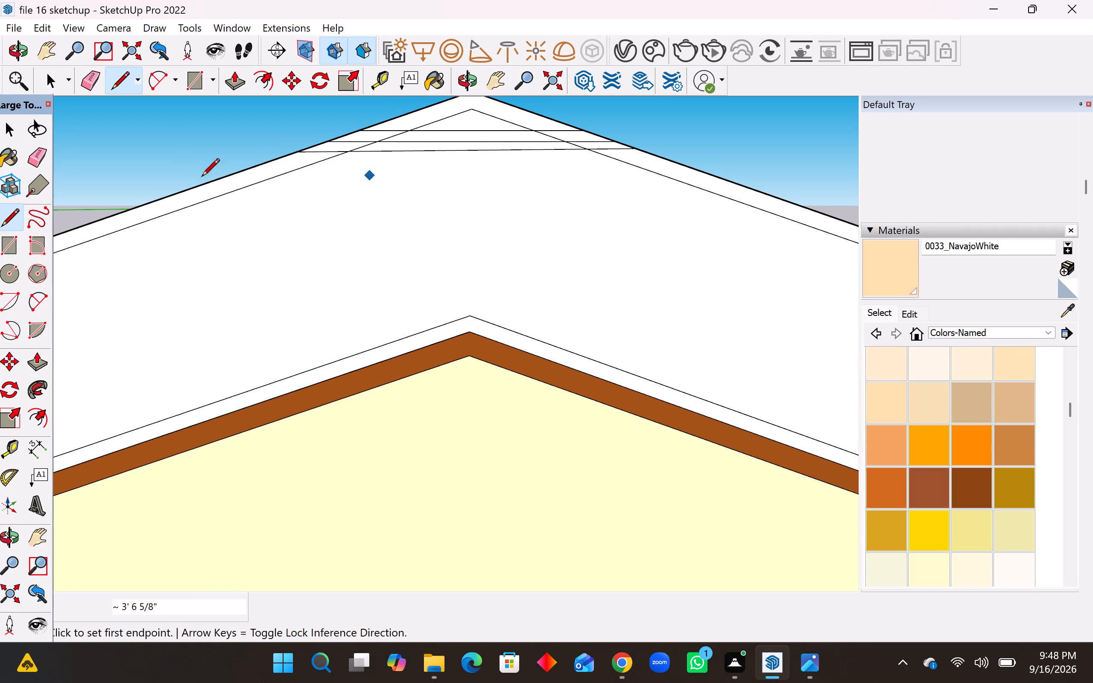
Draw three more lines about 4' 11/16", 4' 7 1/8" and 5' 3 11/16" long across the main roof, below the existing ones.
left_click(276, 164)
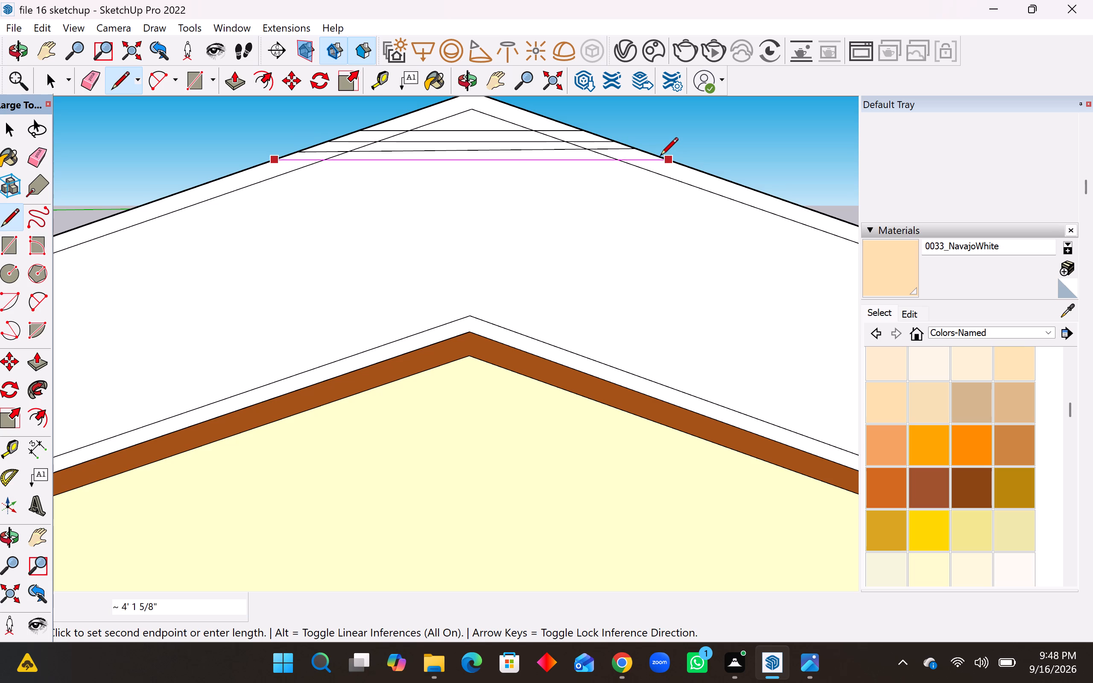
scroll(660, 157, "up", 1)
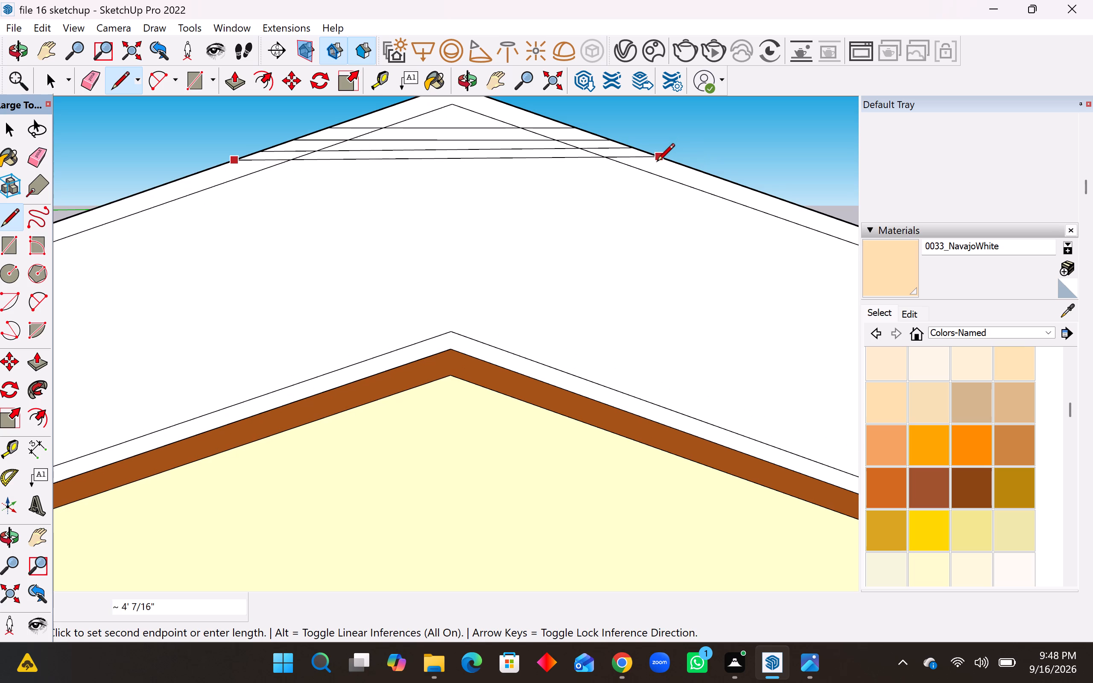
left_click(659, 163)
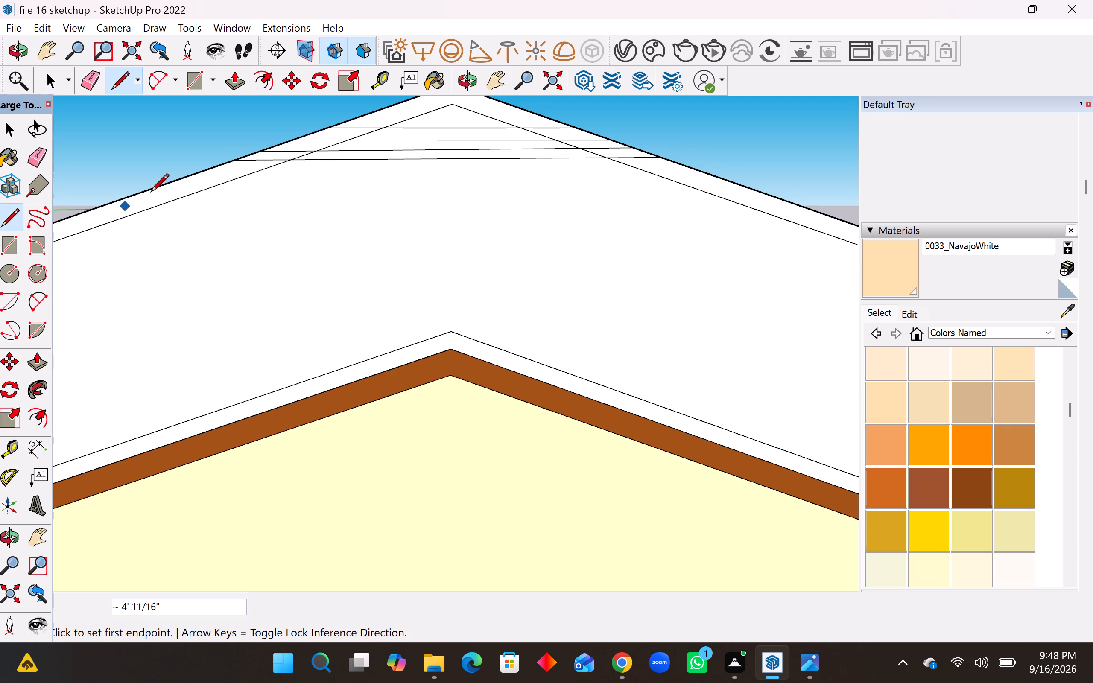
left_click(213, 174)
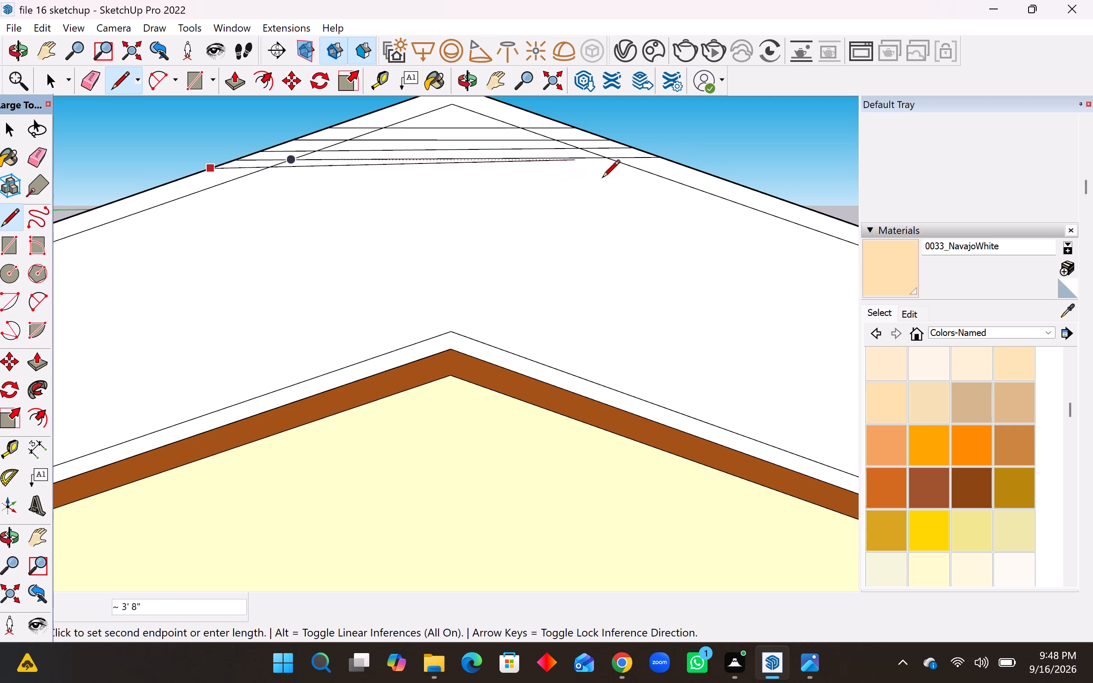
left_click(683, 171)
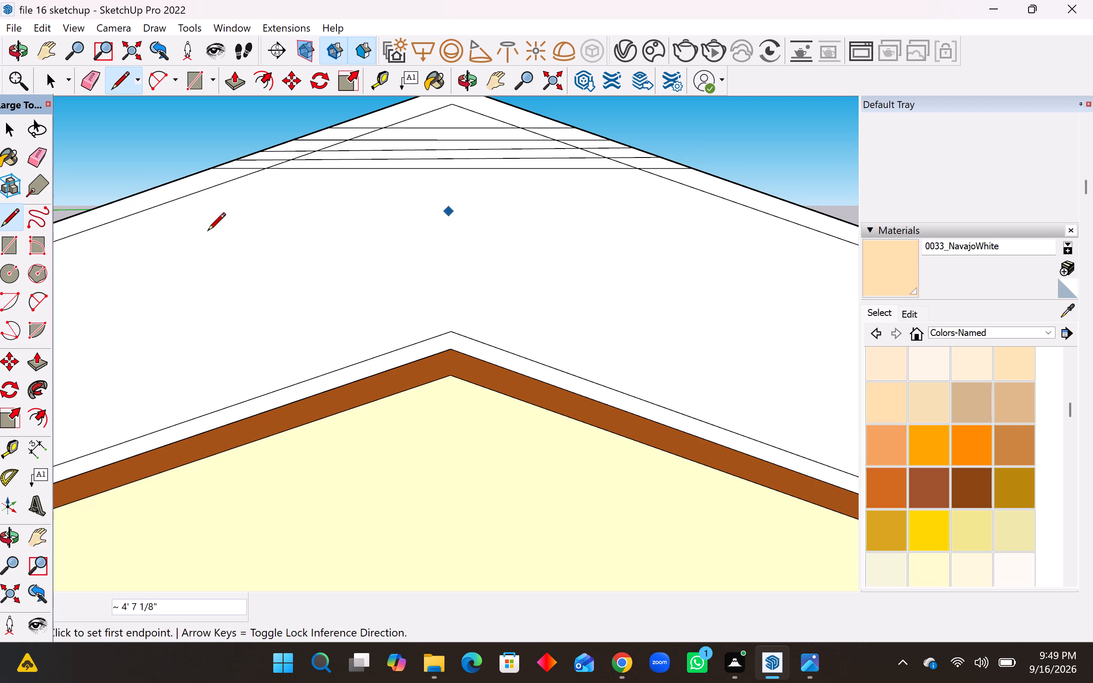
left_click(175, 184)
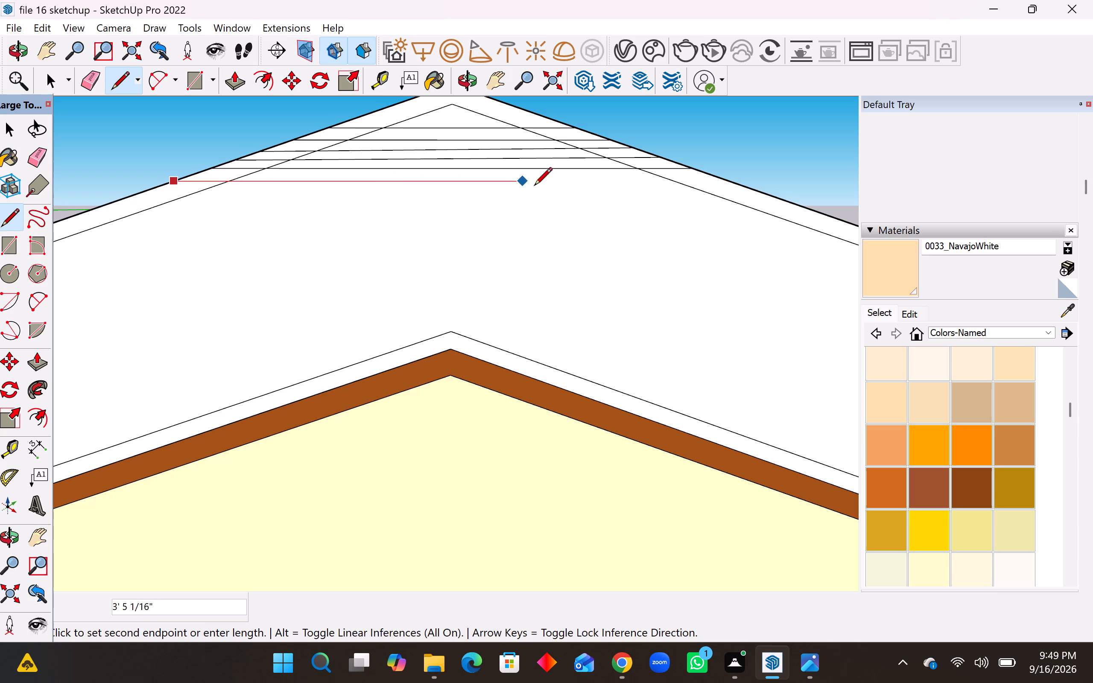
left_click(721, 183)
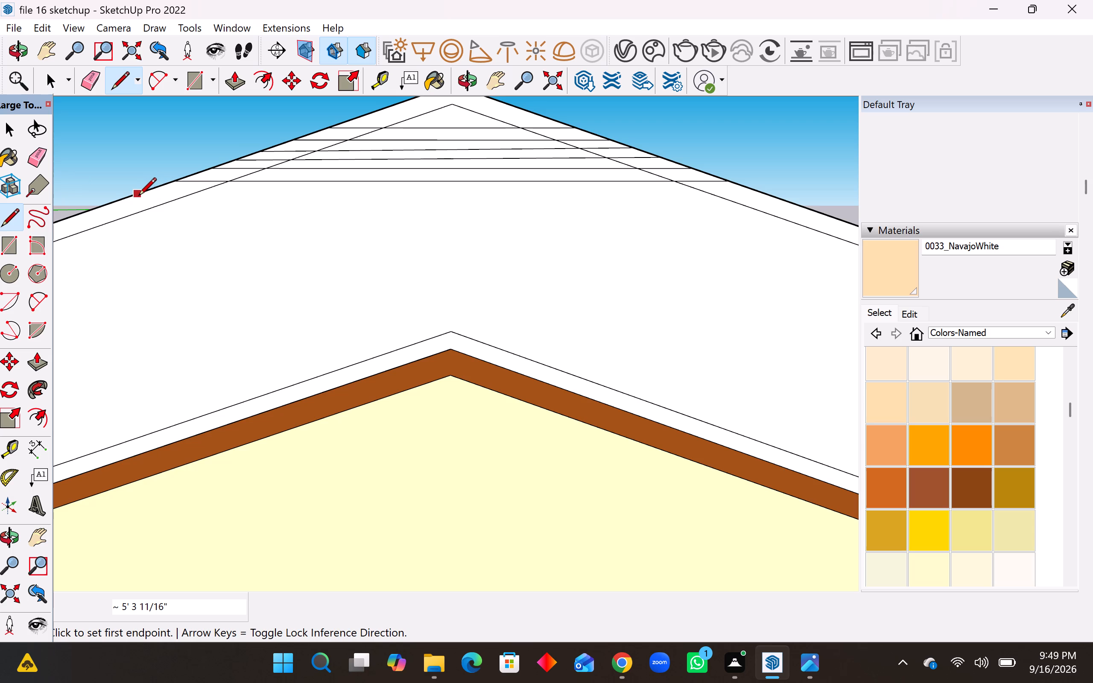
Undo all the horizontal lines drawn across the main roof face.
scroll(281, 339, "down", 1)
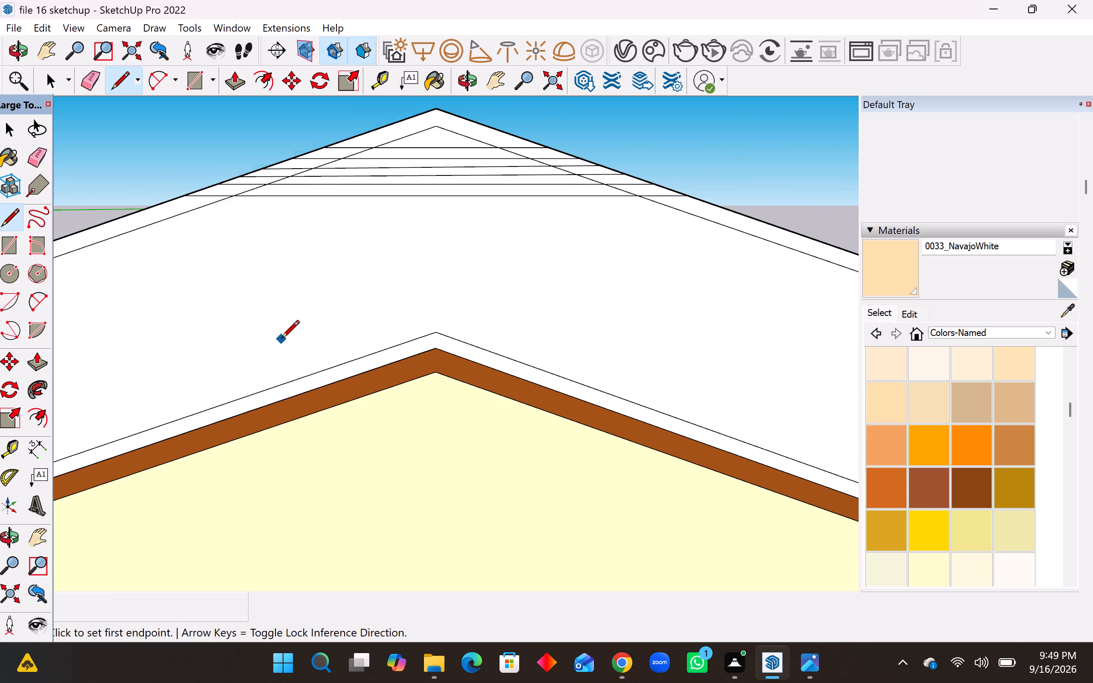
scroll(281, 339, "down", 7)
scroll(535, 266, "down", 2)
scroll(647, 266, "down", 1)
middle_click_drag(647, 266, 628, 192)
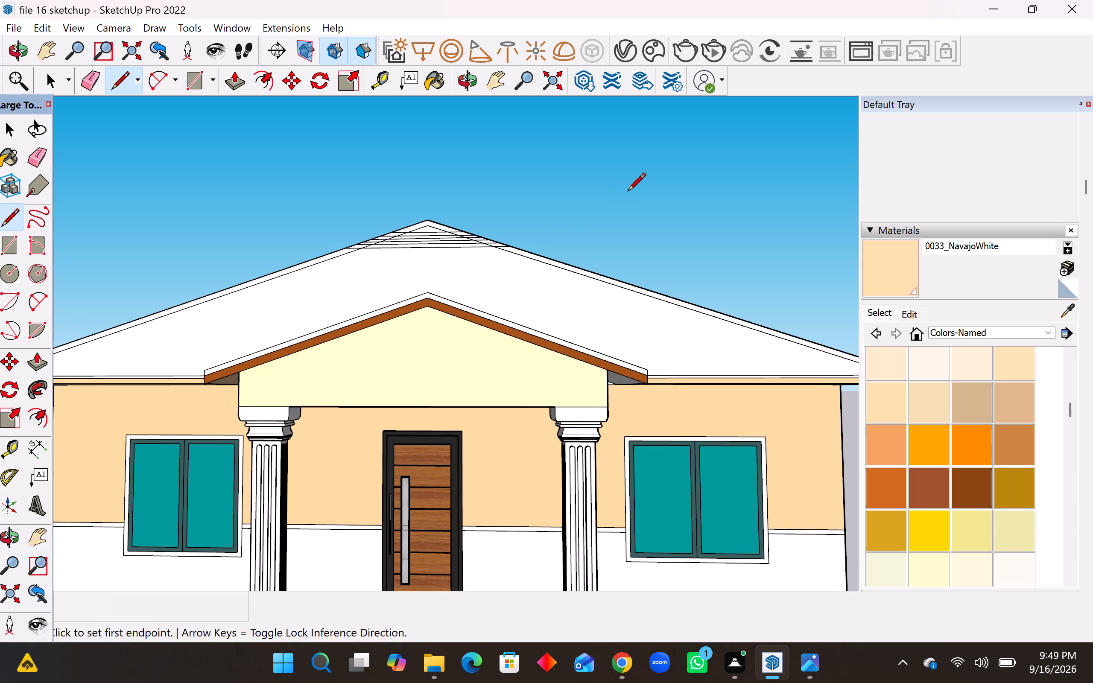
key("ctrl+z")
key("ctrl+z")
key("ctrl+z")
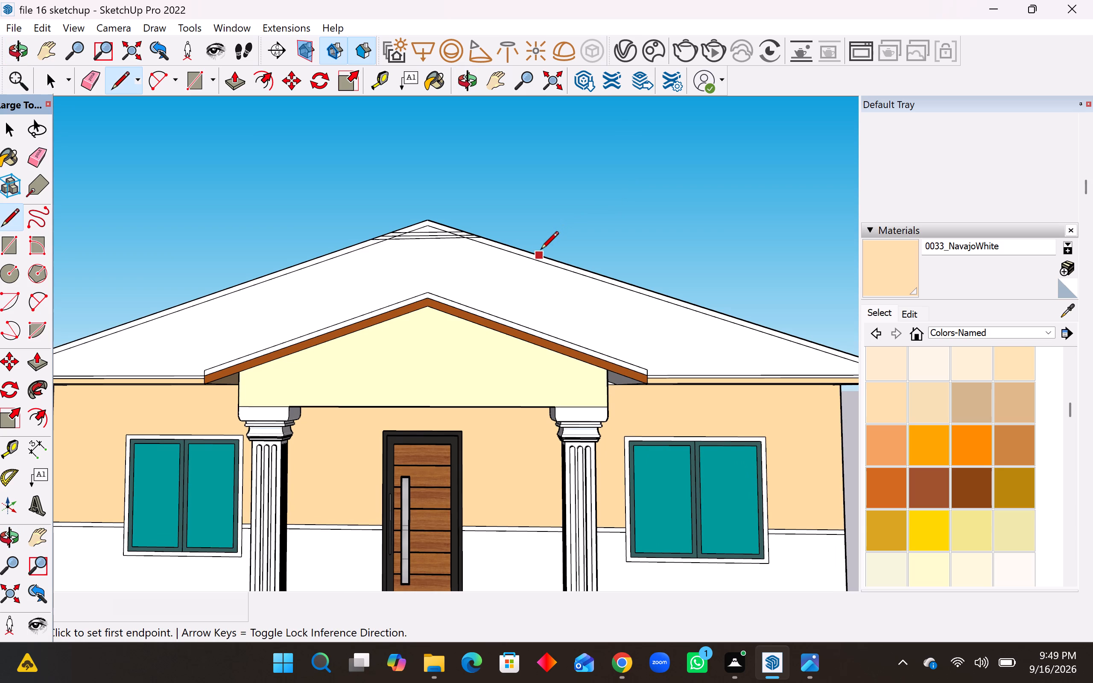
key("ctrl+z")
key("ctrl+z")
key("ctrl+z")
key("ctrl+z")
key("ctrl+z")
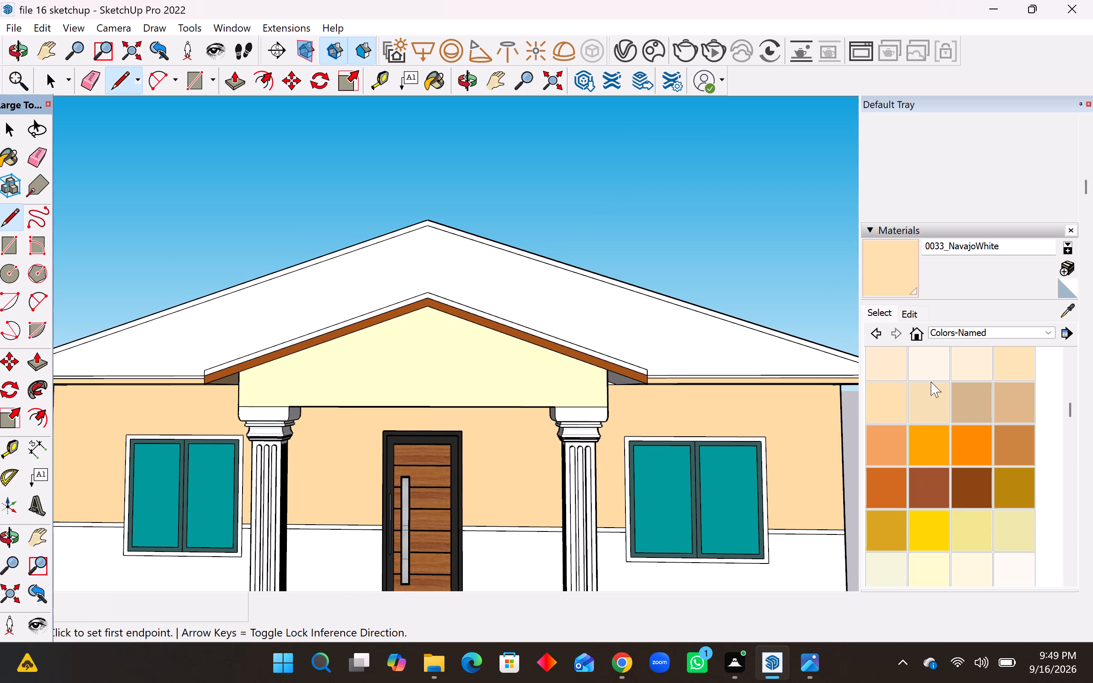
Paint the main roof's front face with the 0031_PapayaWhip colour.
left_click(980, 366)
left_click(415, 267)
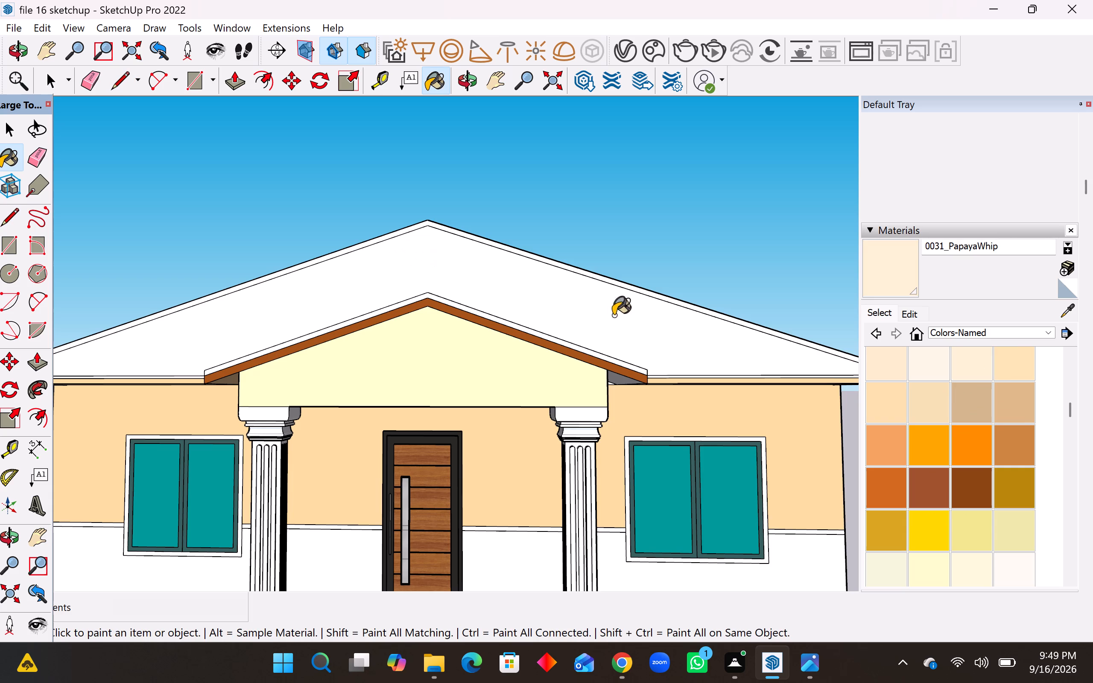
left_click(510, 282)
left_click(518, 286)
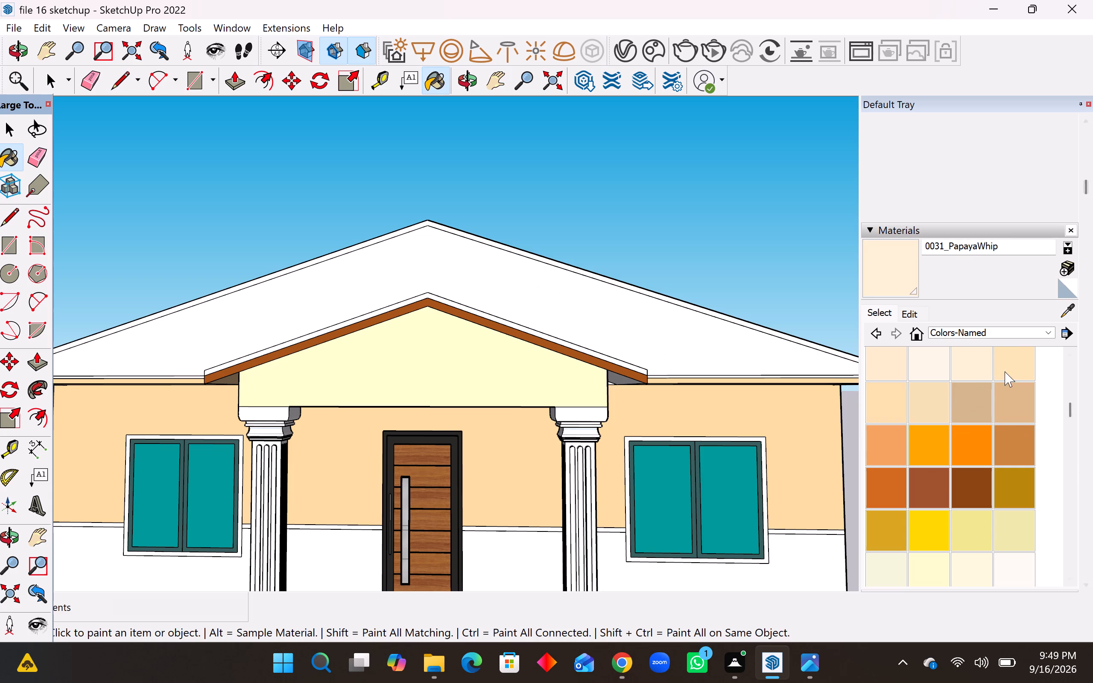
Paint the main roof's front face and its sloping edge strip with 0032_Moccasin, and try the porch roof's edge strip too.
left_click(1005, 371)
left_click_drag(534, 301, 524, 288)
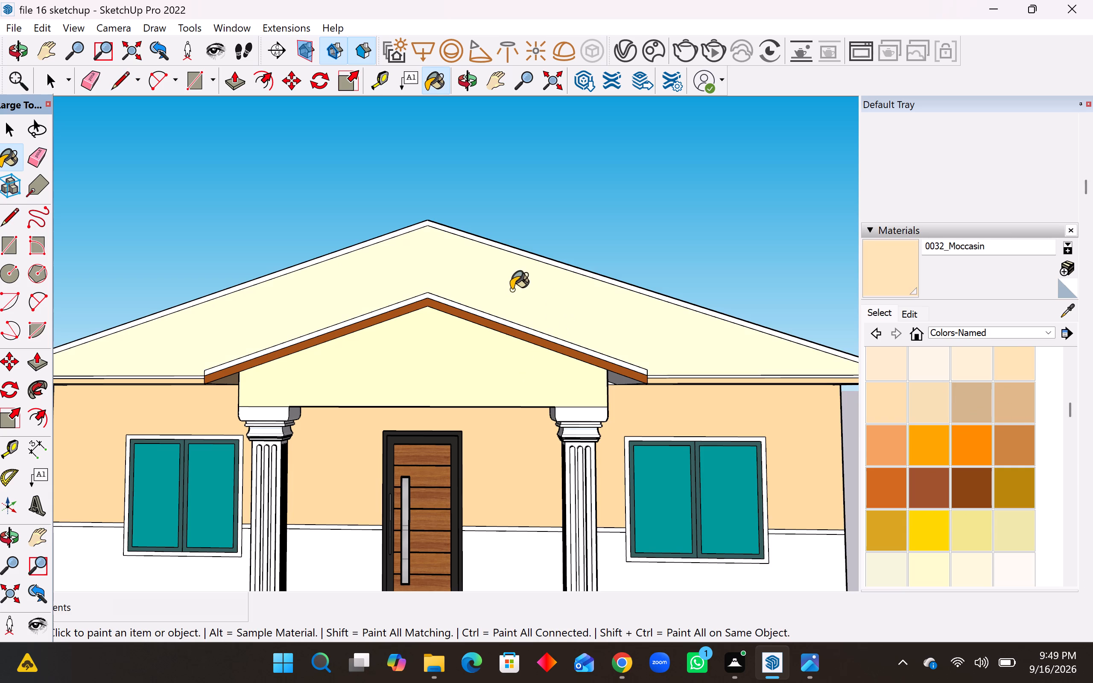
middle_click_drag(516, 292, 510, 334)
scroll(504, 325, "down", 1)
scroll(414, 259, "up", 6)
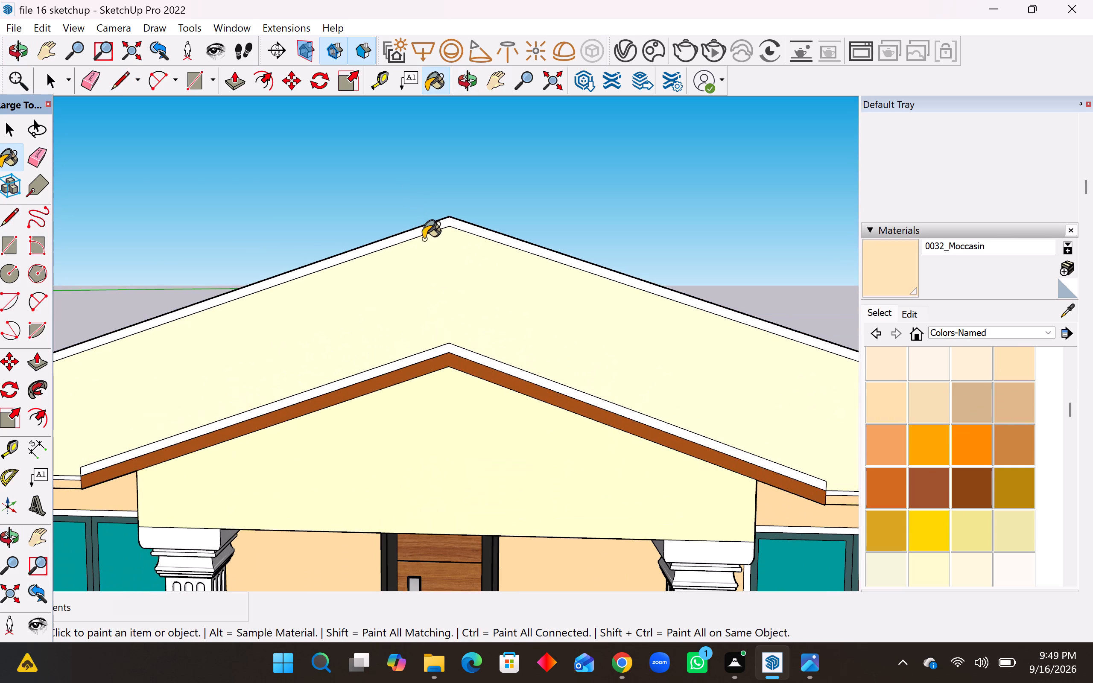
left_click(427, 226)
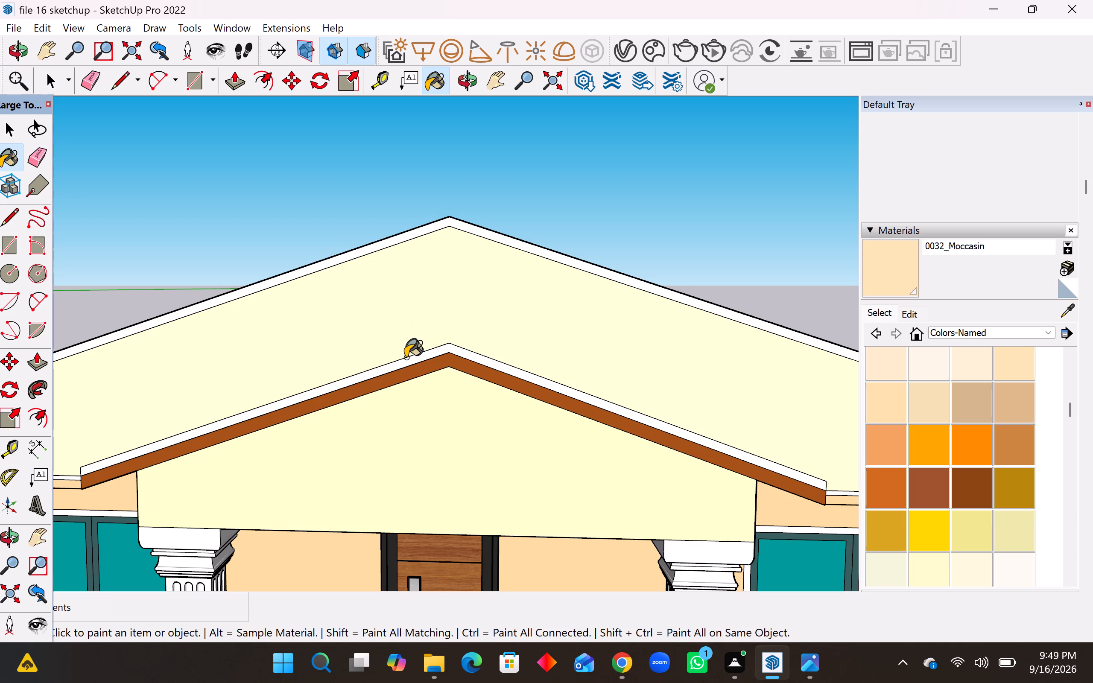
left_click(405, 358)
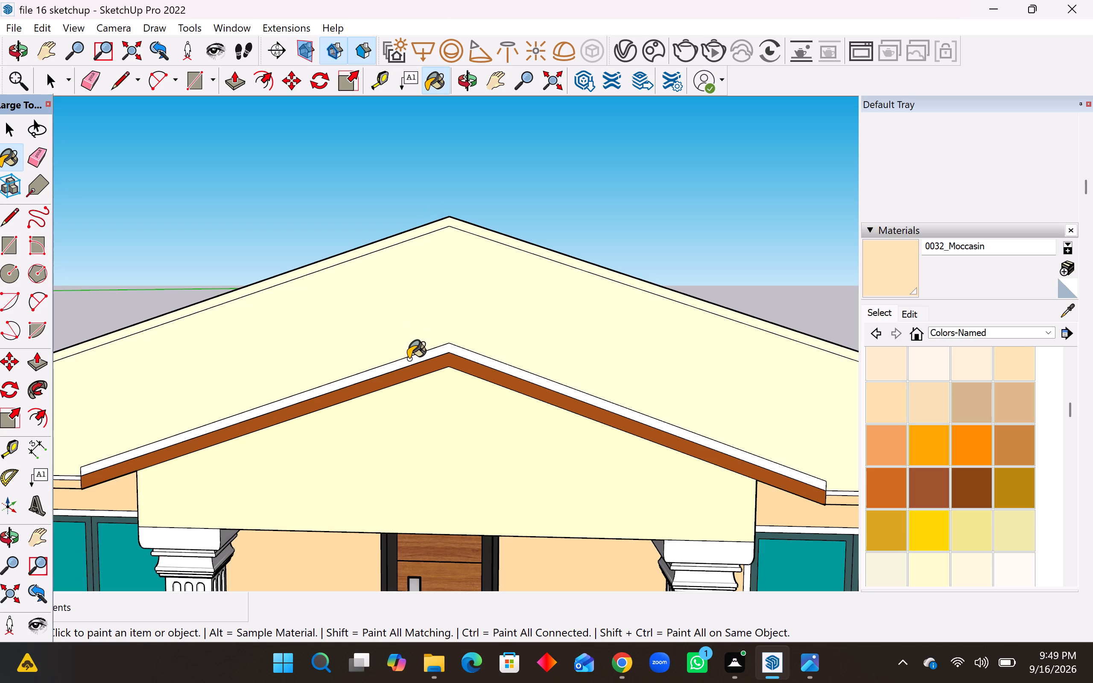
left_click(404, 361)
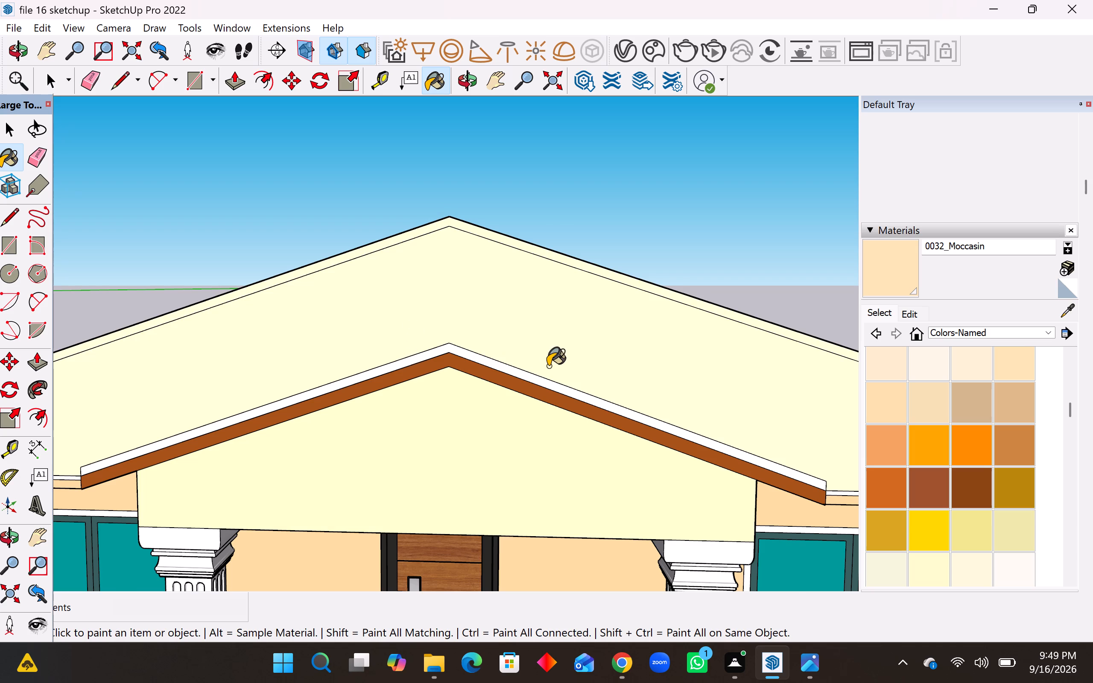
scroll(564, 366, "down", 9)
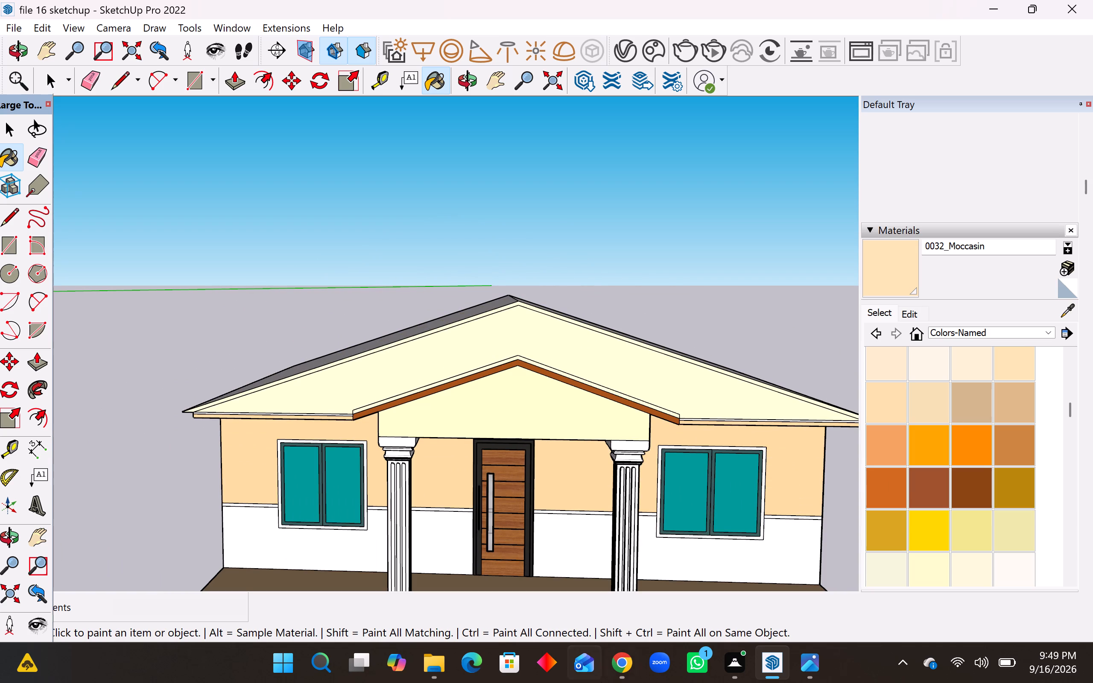
Switch to the reference image file 16.png and capture a small rectangle of its brown roof tiles with Snipping Tool.
left_click(803, 674)
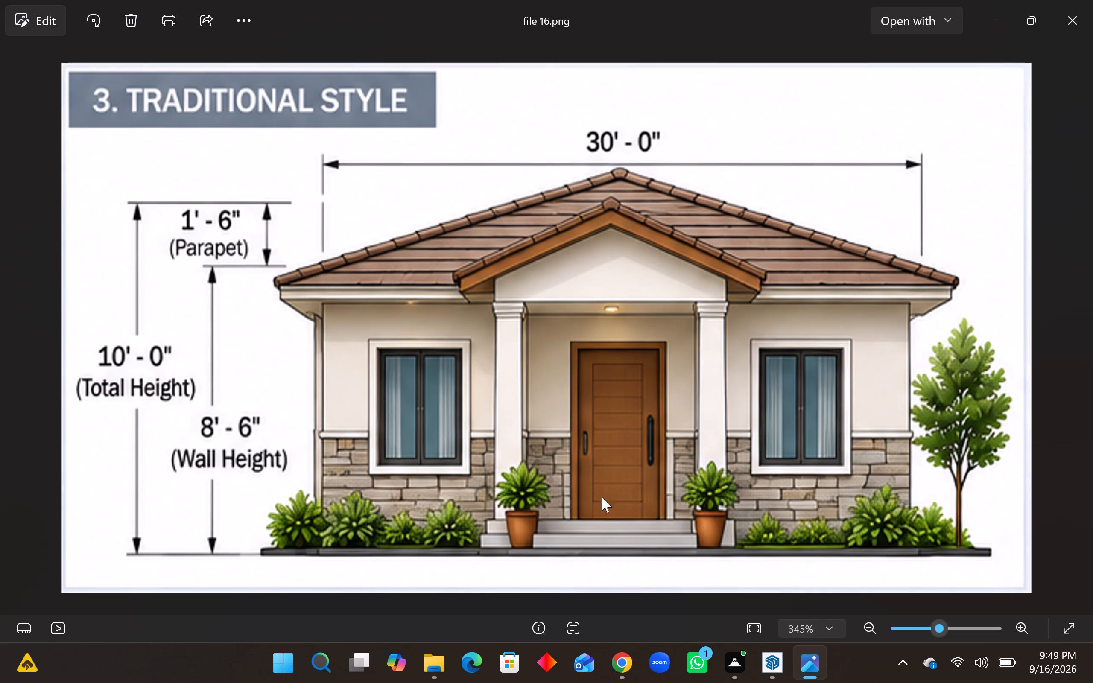
scroll(550, 243, "up", 3)
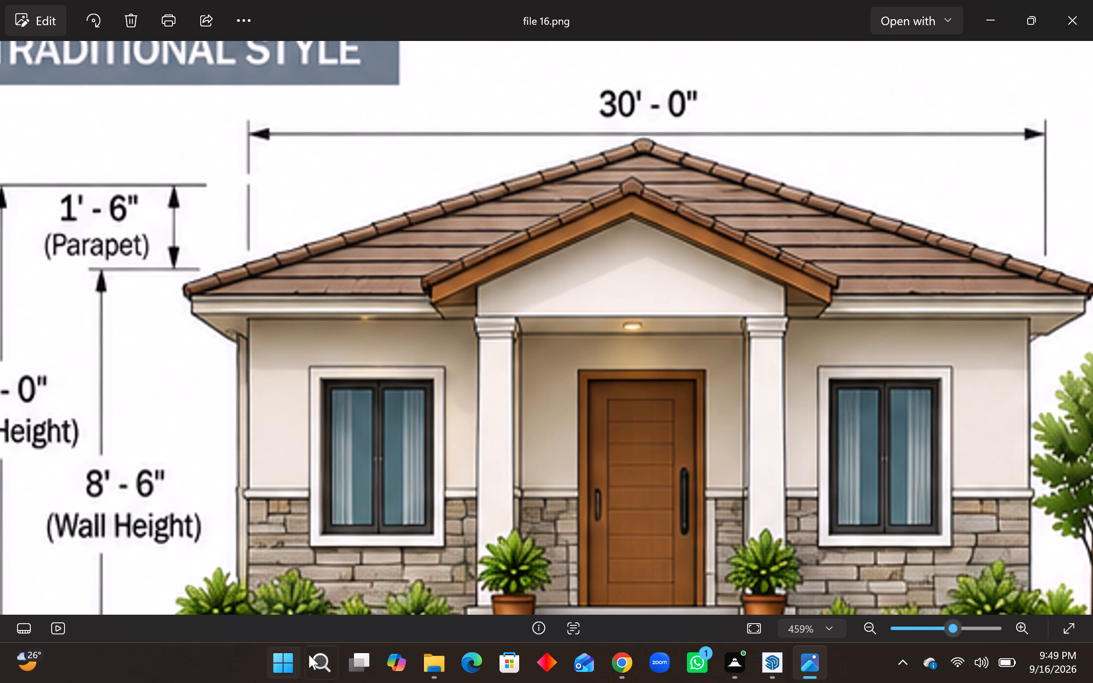
left_click(321, 668)
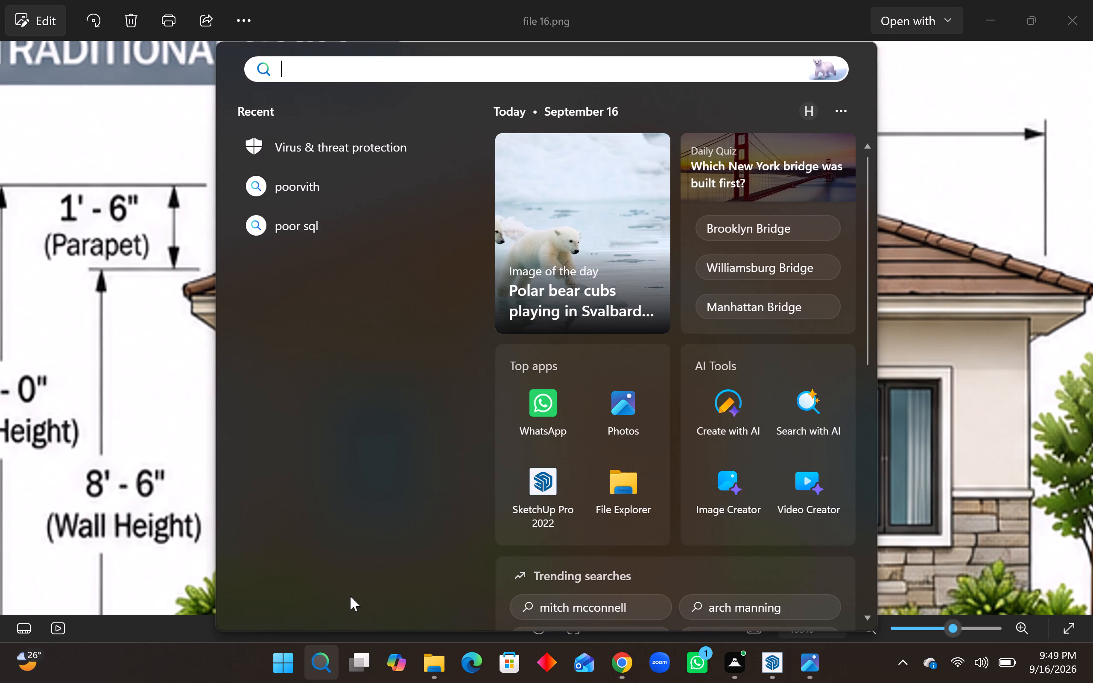
type("sni")
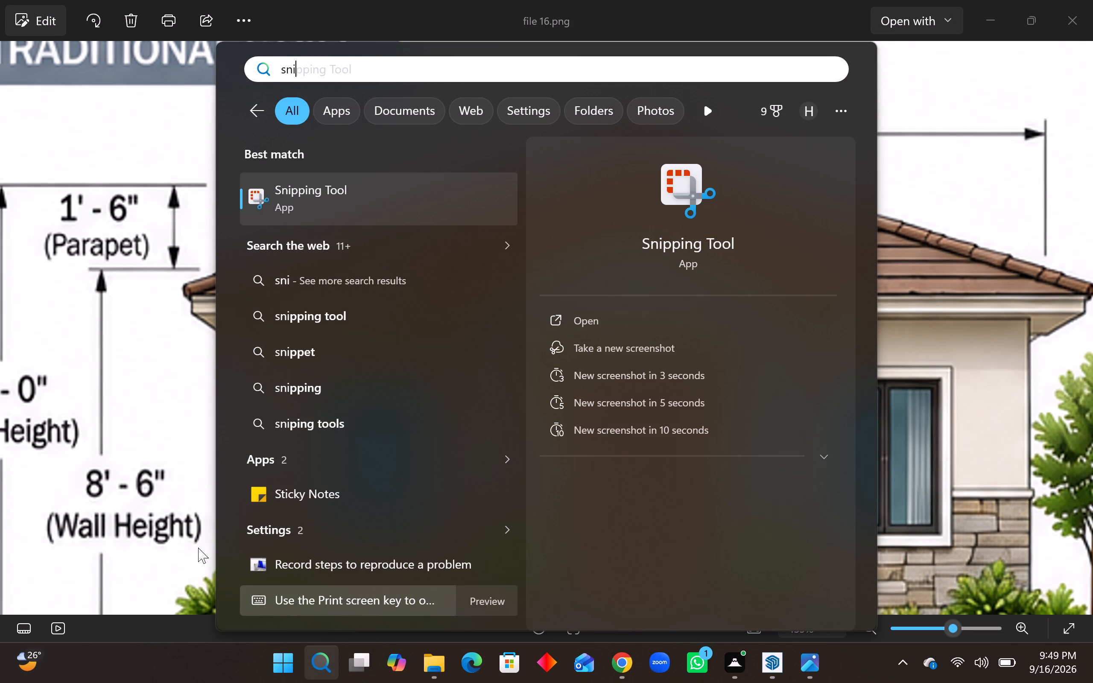
left_click(418, 198)
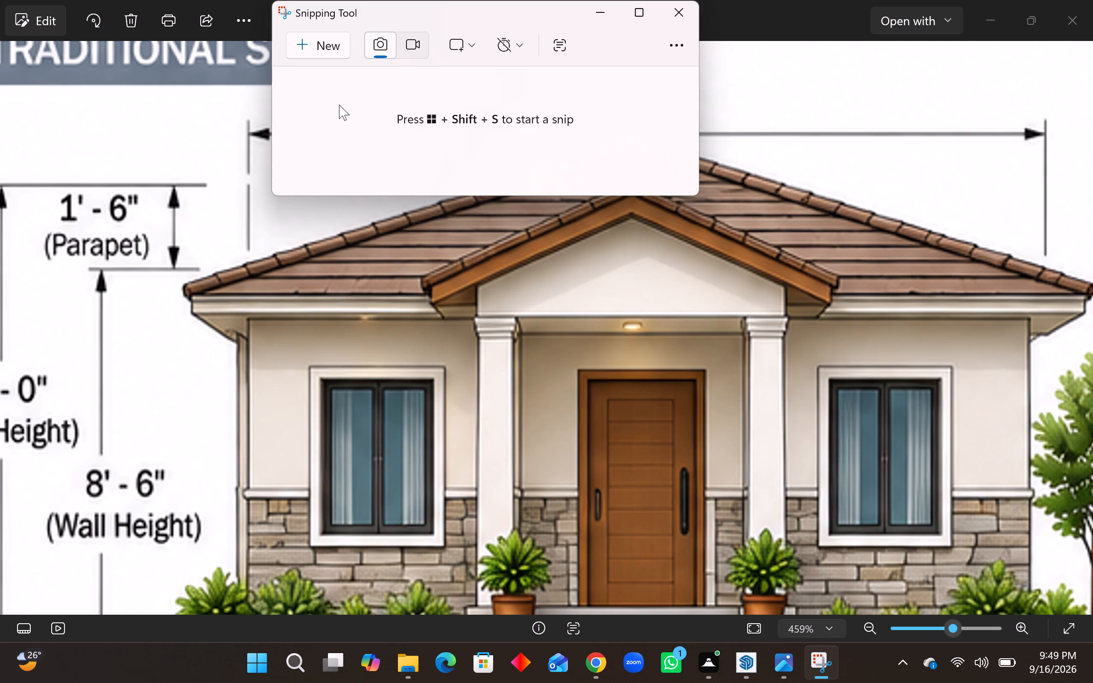
left_click(307, 43)
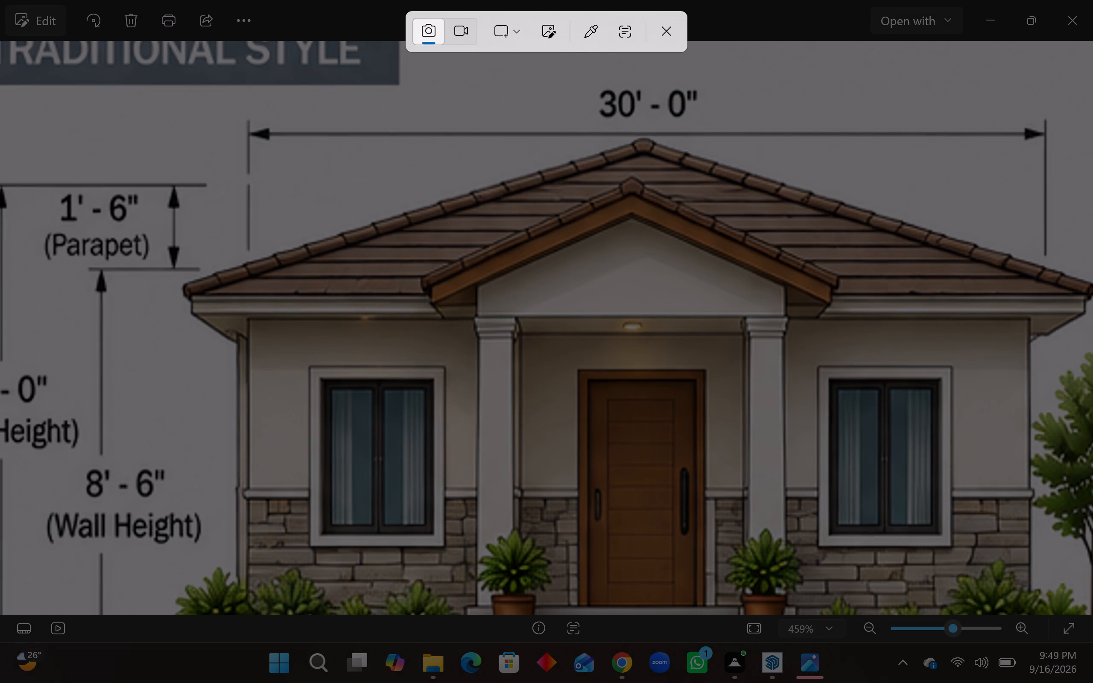
left_click_drag(453, 195, 465, 208)
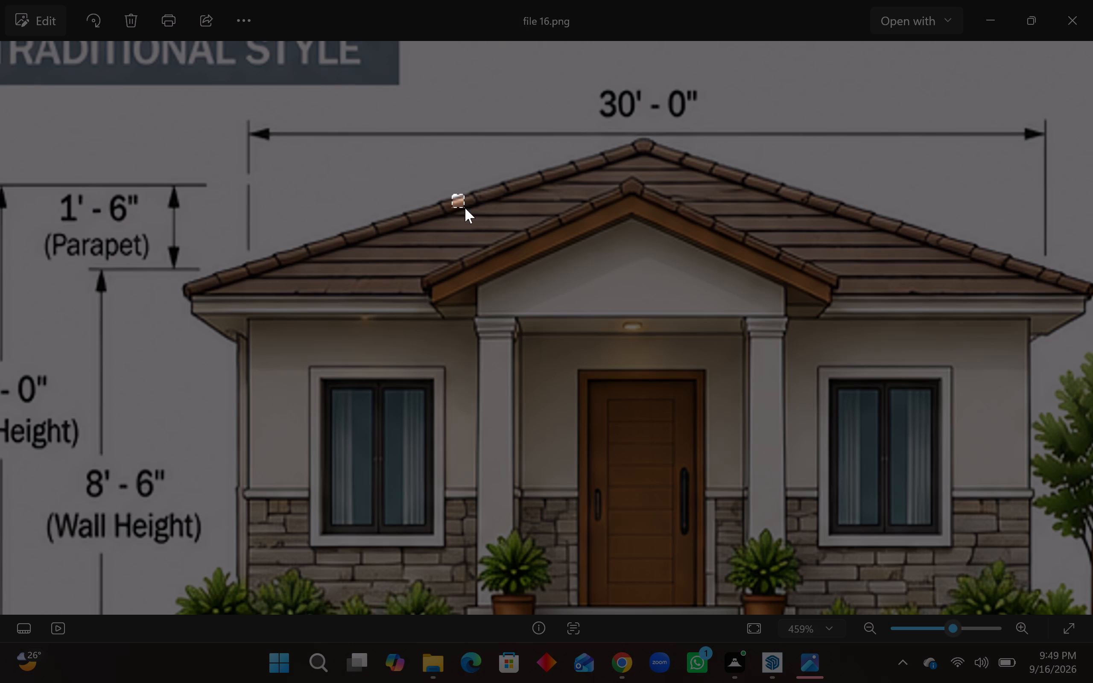
left_click_drag(465, 208, 515, 235)
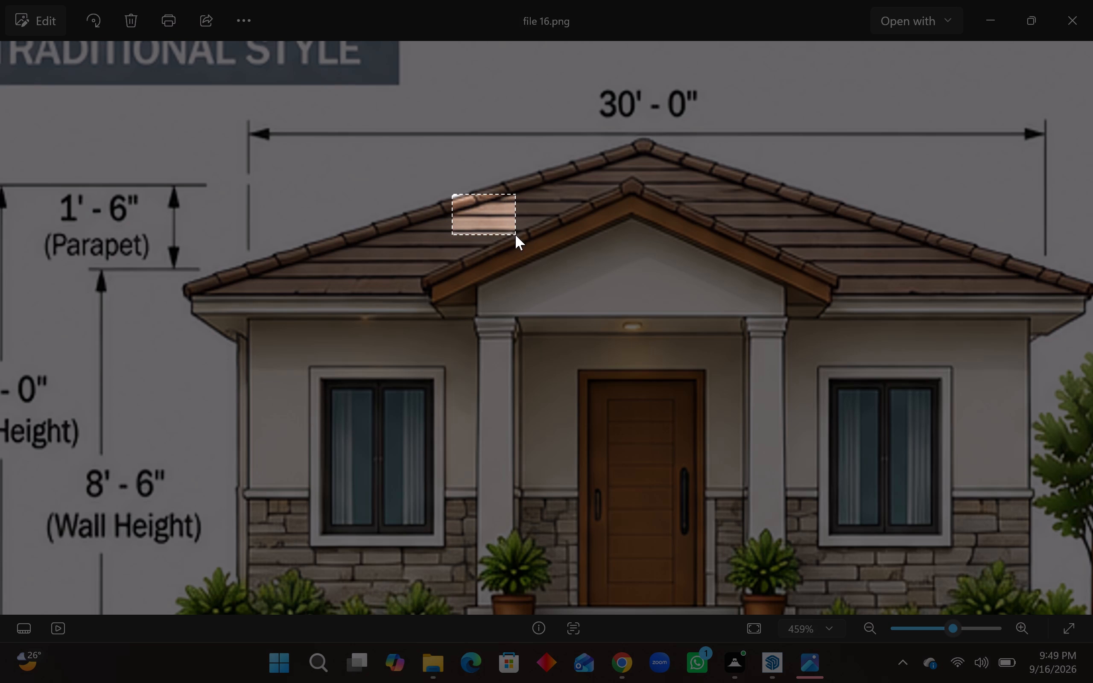
left_click_drag(515, 235, 521, 231)
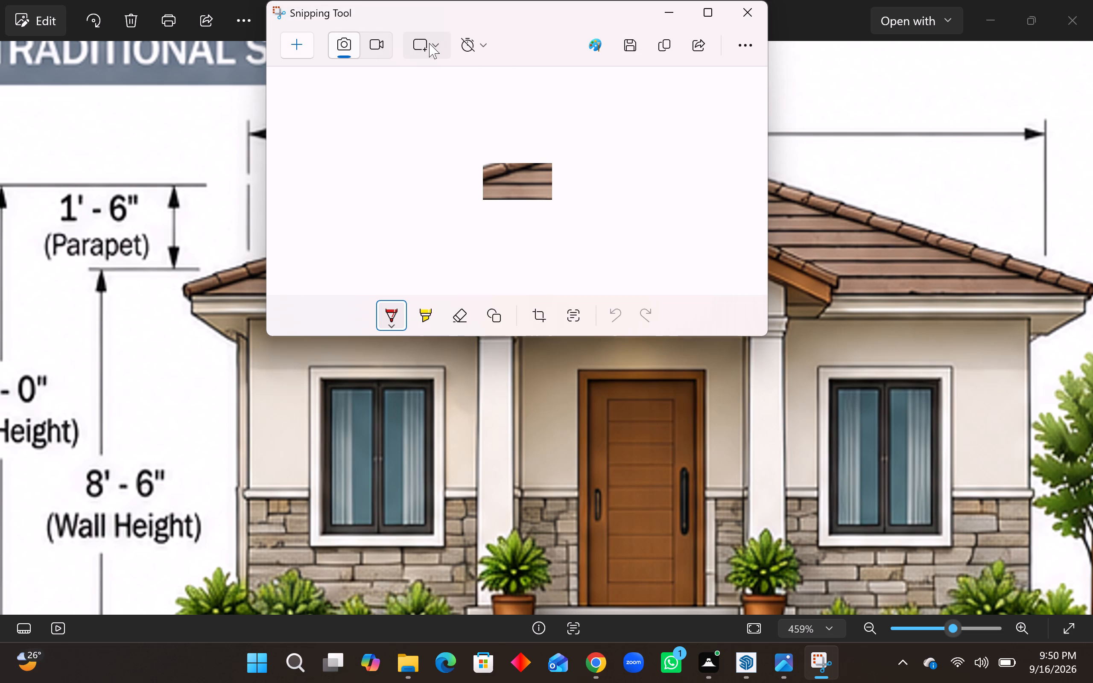
Save the roof-tile snip as a PNG in the Downloads folder.
left_click(631, 47)
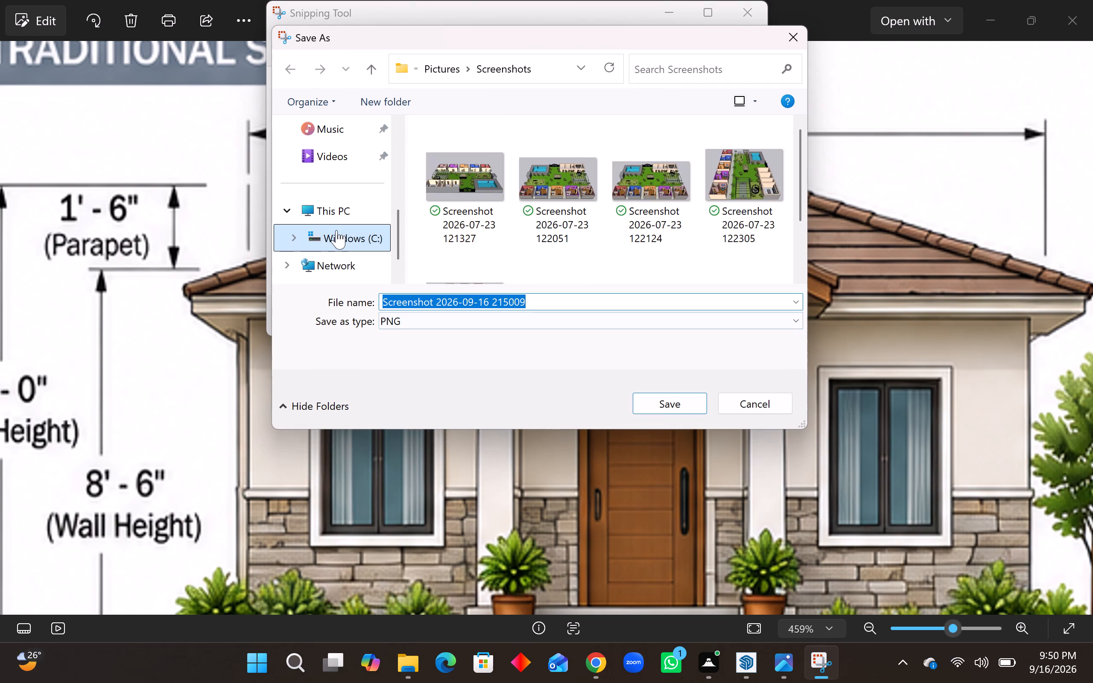
scroll(333, 212, "up", 3)
scroll(322, 167, "up", 3)
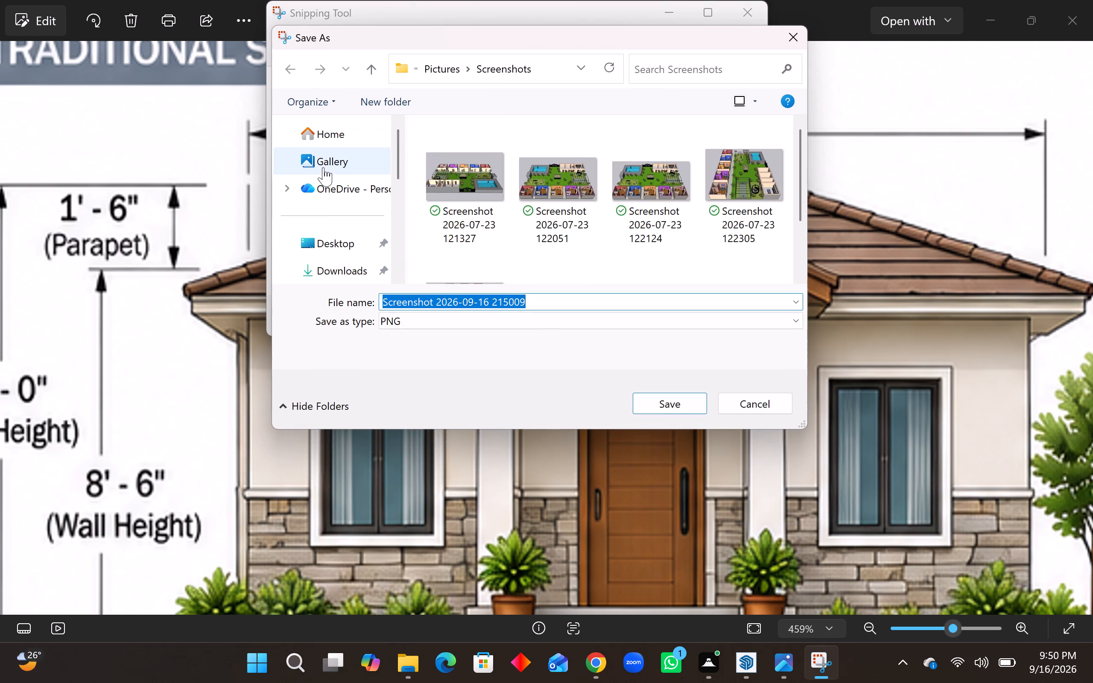
left_click(334, 265)
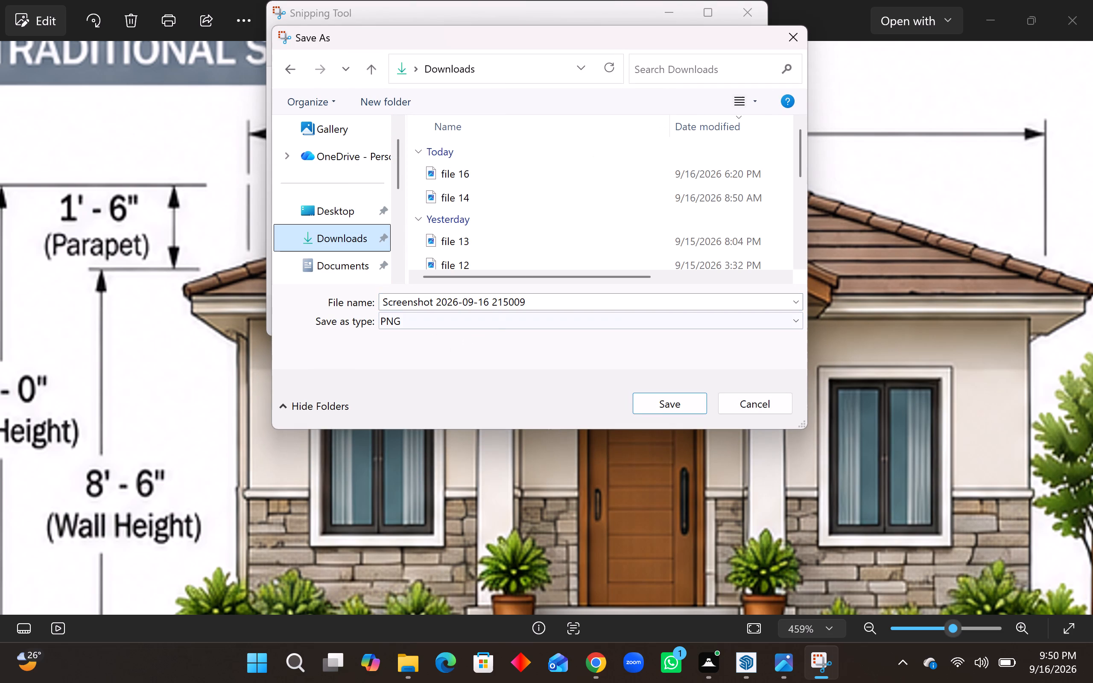
left_click(655, 403)
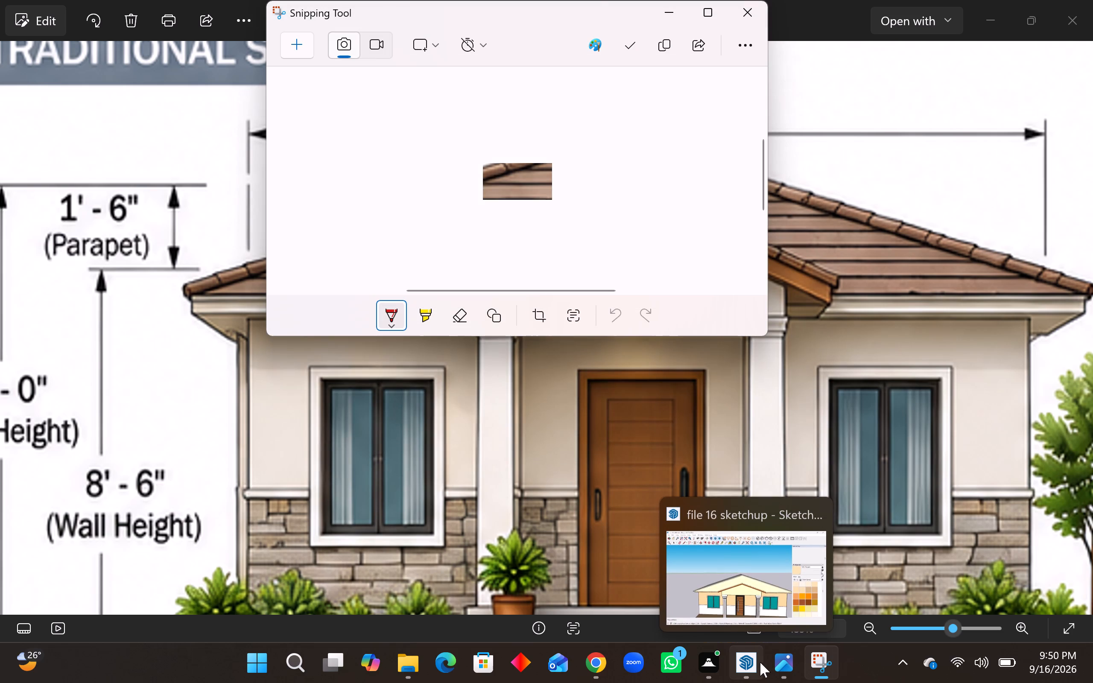
Switch to SketchUp, load the saved roof-tile screenshot as 0032_Moccasin's texture image, and paint the main roof's front face with it.
left_click(744, 669)
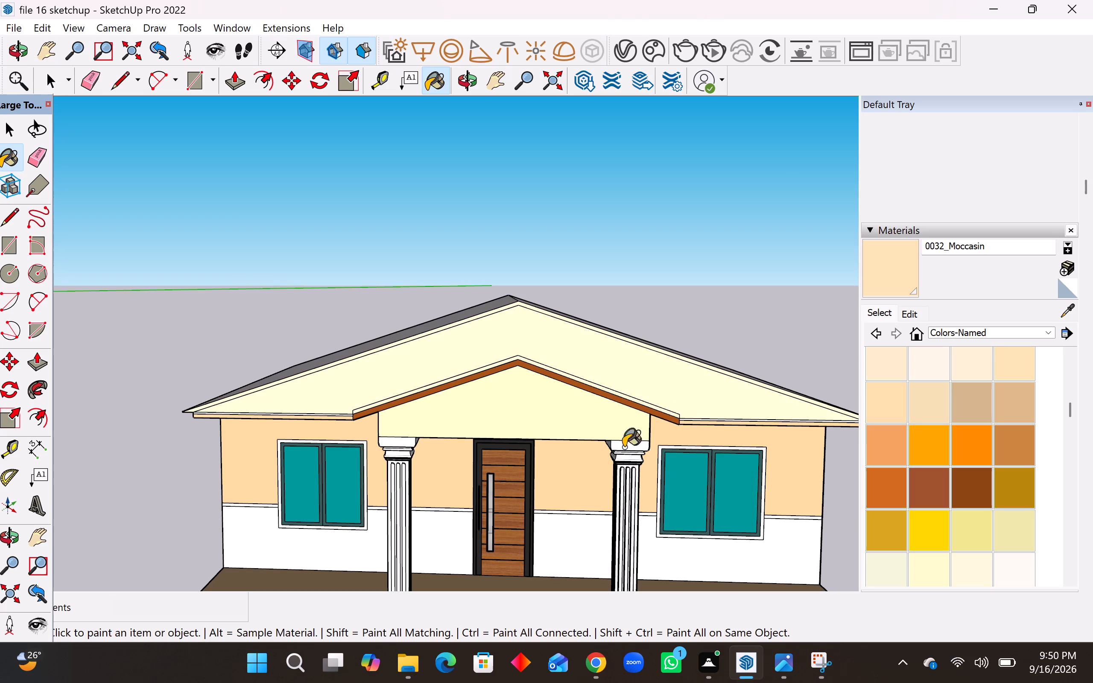
left_click(904, 313)
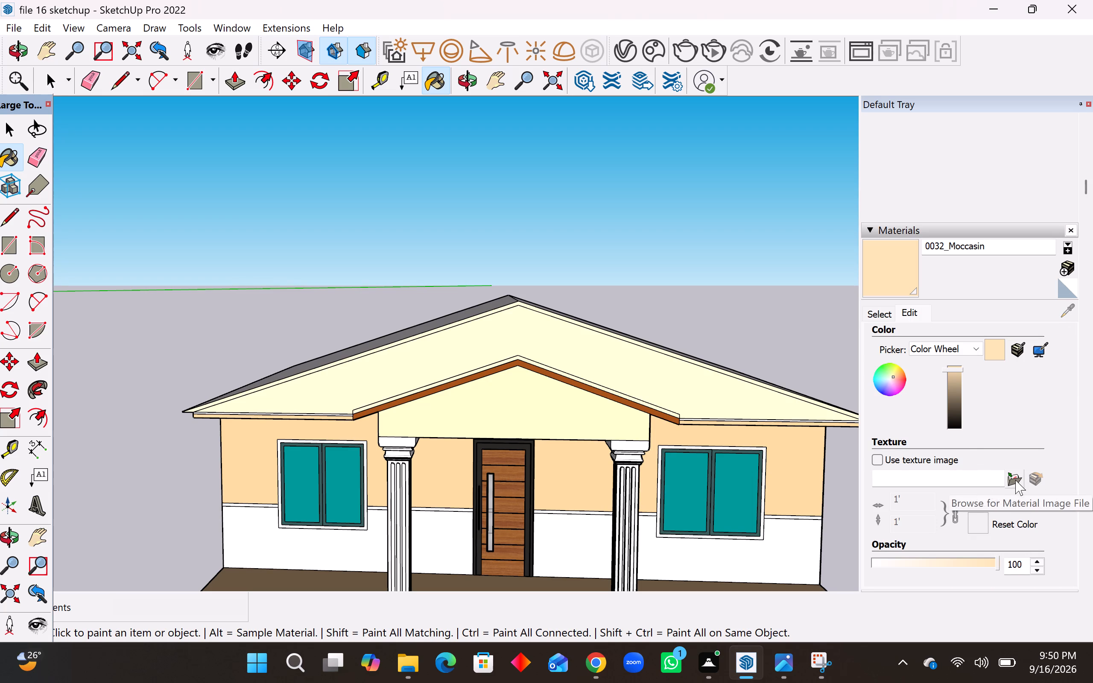
left_click(1015, 480)
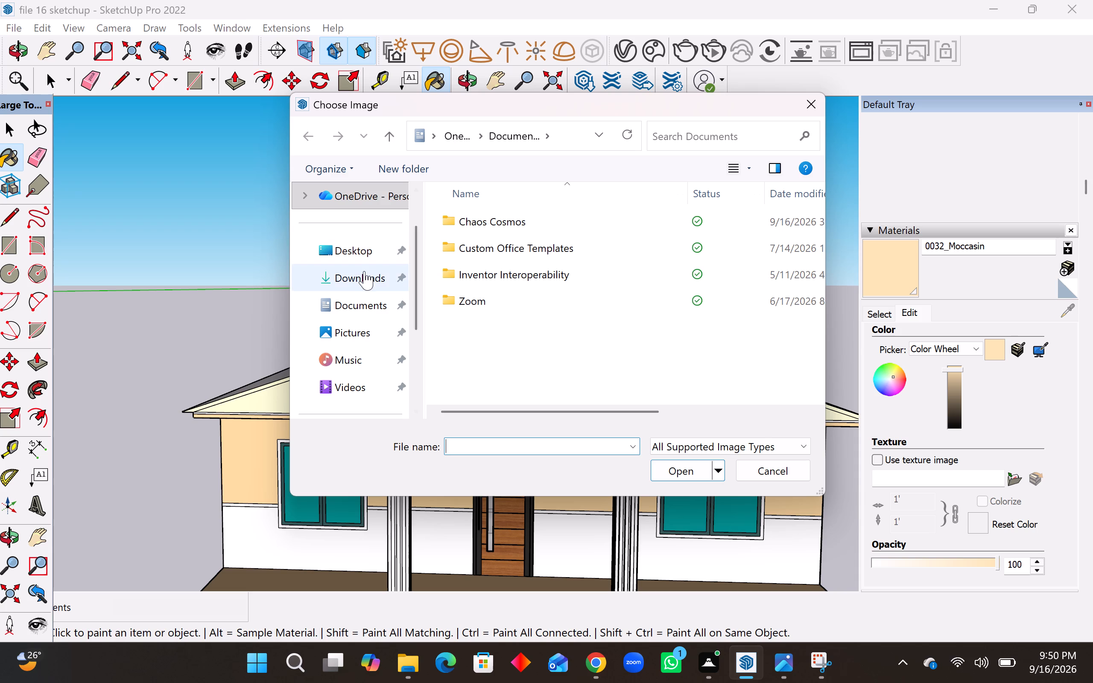
left_click(364, 271)
left_click(509, 245)
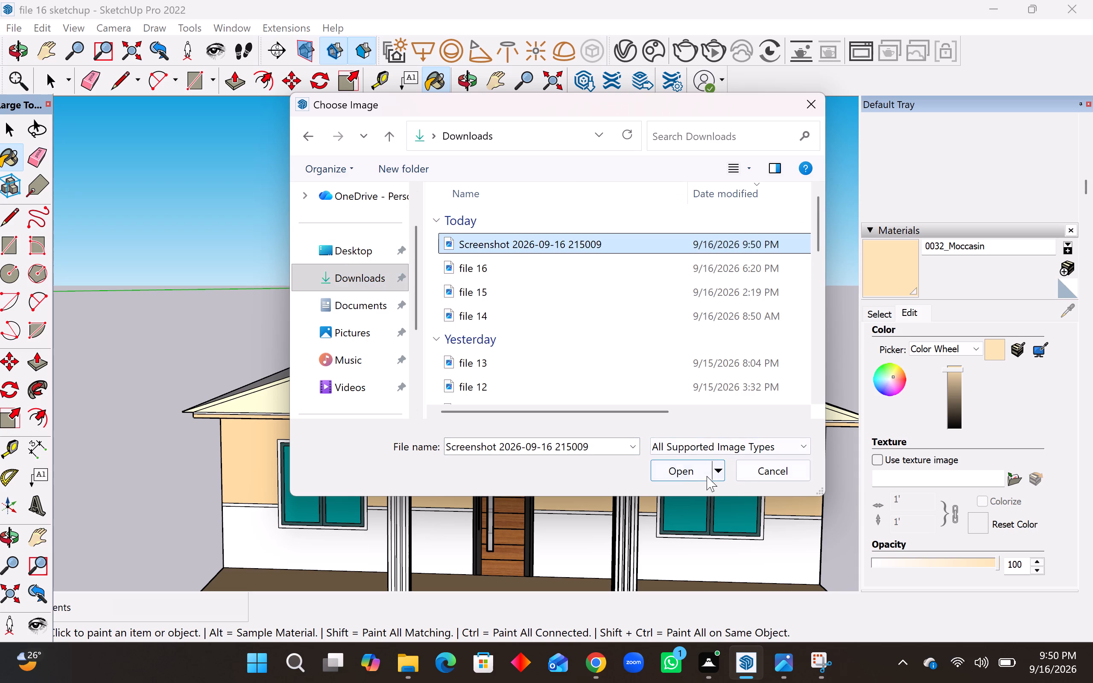
left_click(690, 473)
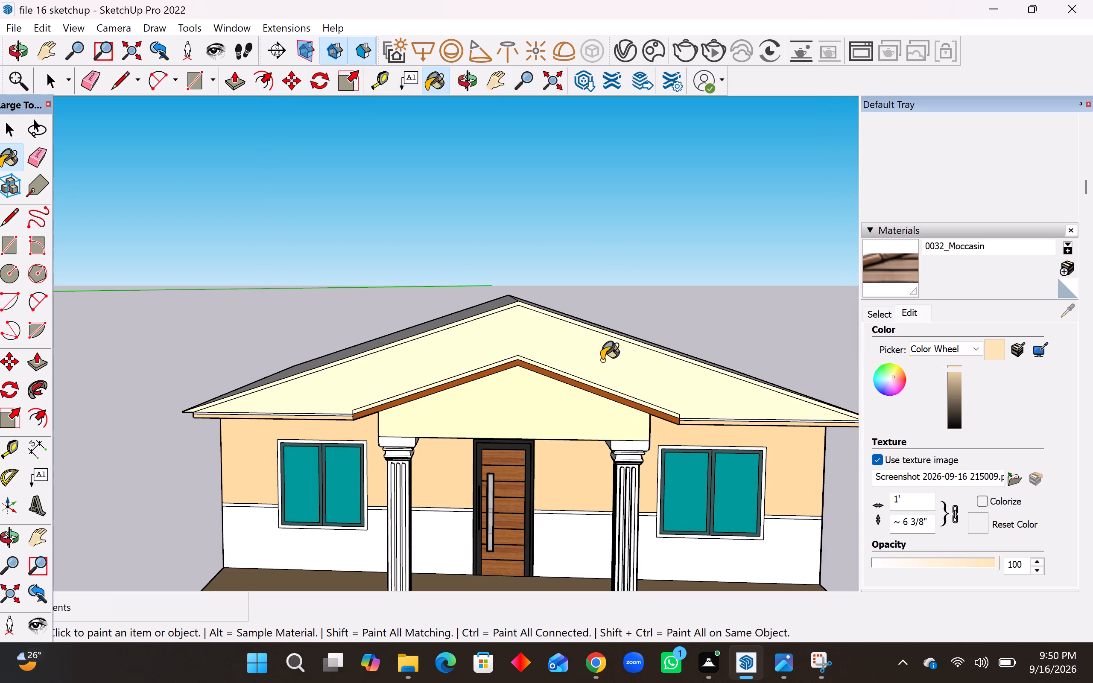
left_click(602, 360)
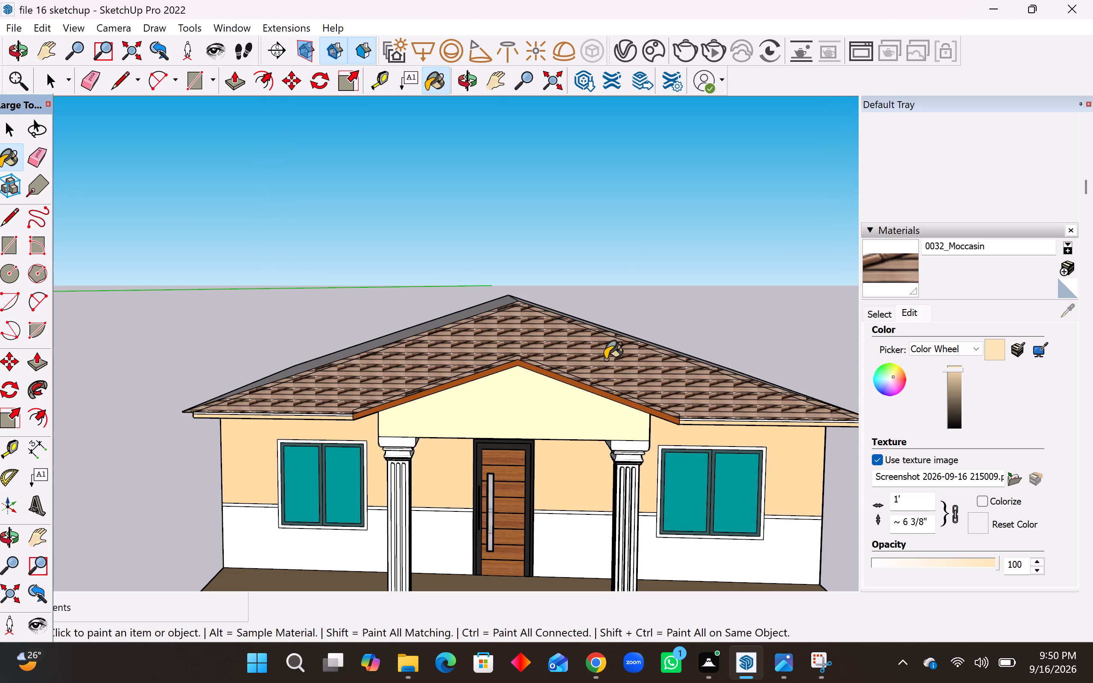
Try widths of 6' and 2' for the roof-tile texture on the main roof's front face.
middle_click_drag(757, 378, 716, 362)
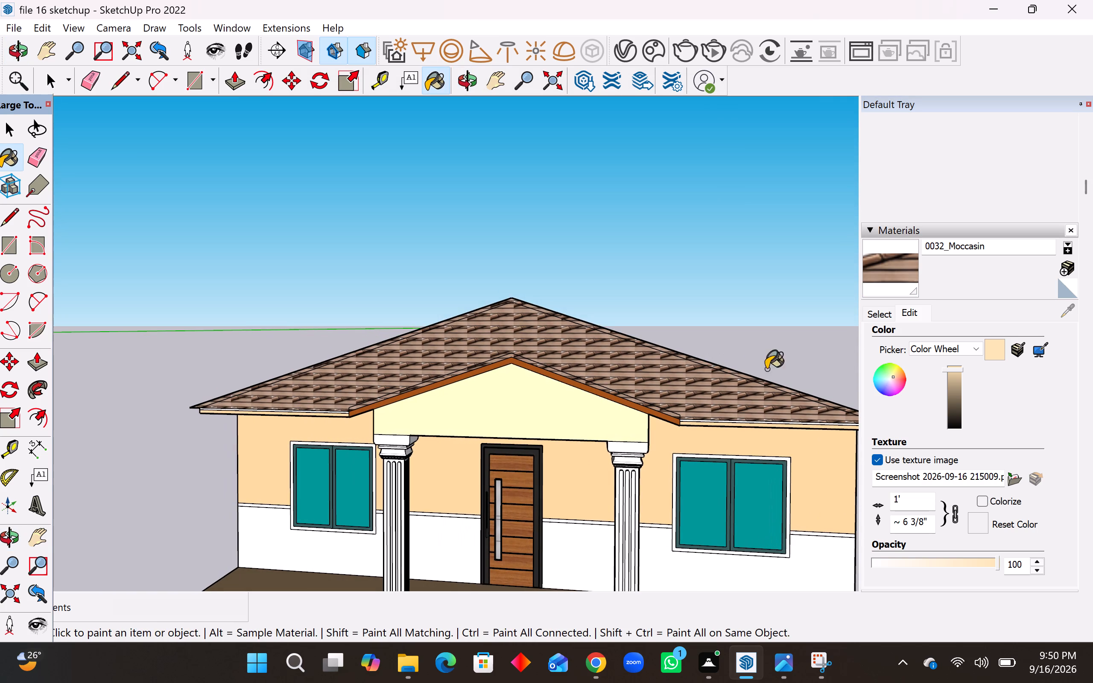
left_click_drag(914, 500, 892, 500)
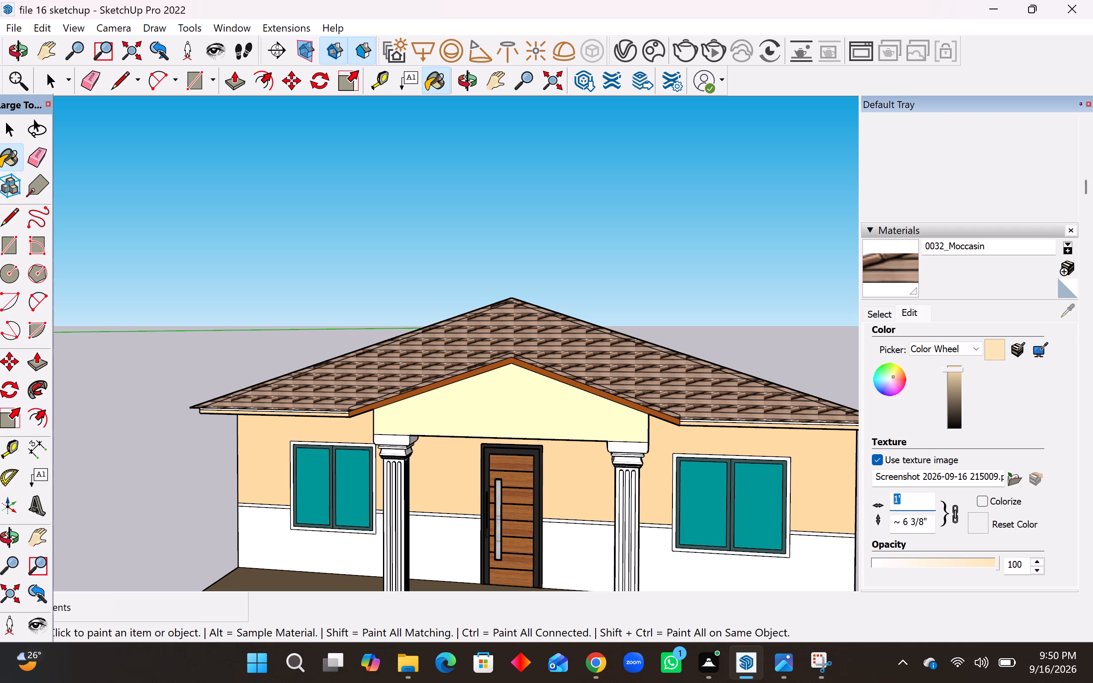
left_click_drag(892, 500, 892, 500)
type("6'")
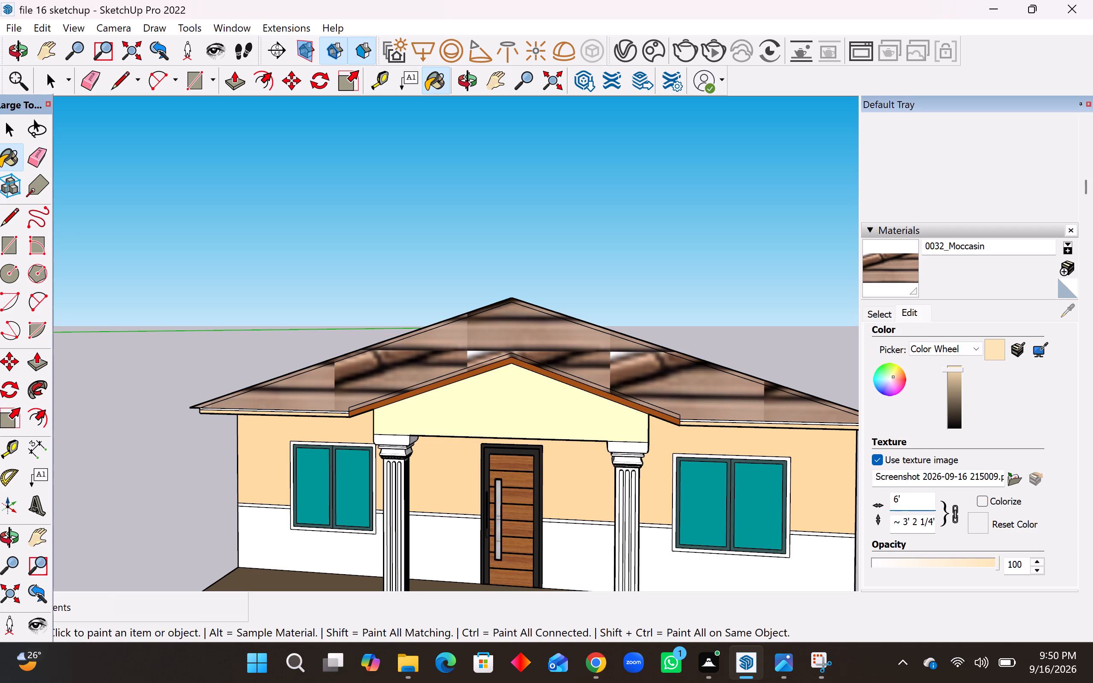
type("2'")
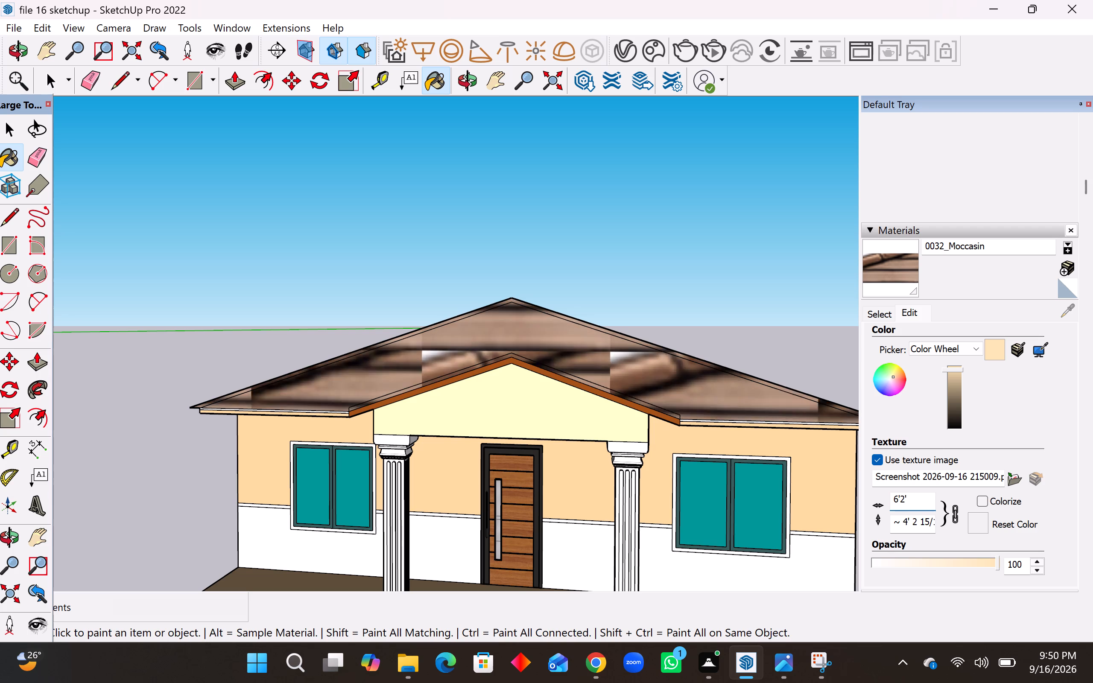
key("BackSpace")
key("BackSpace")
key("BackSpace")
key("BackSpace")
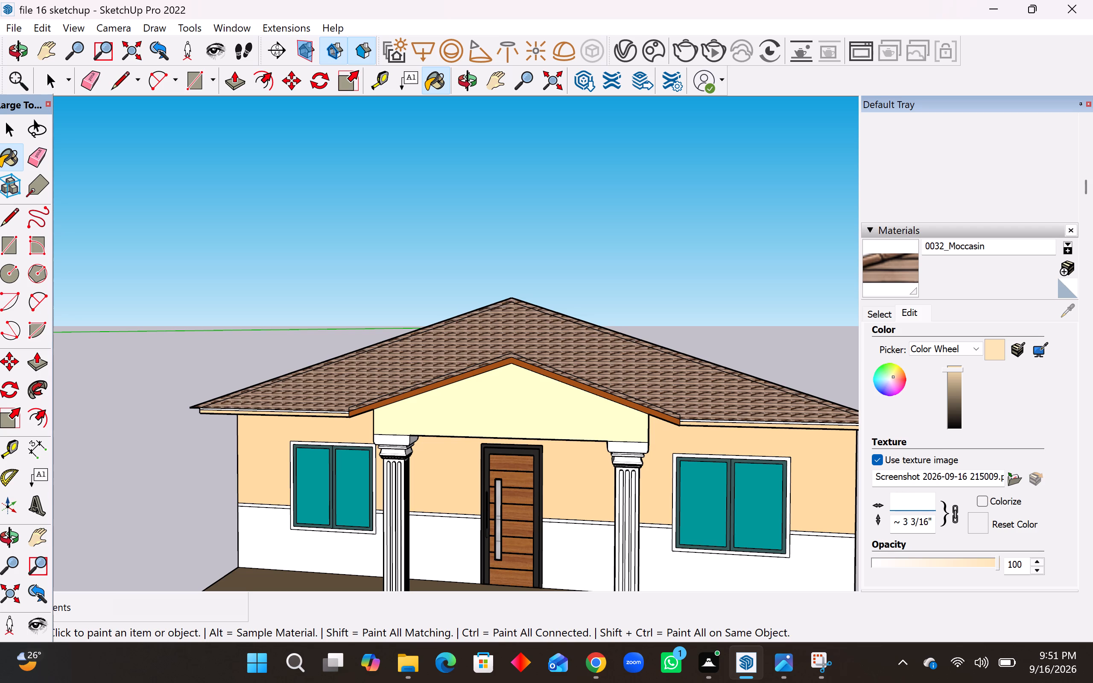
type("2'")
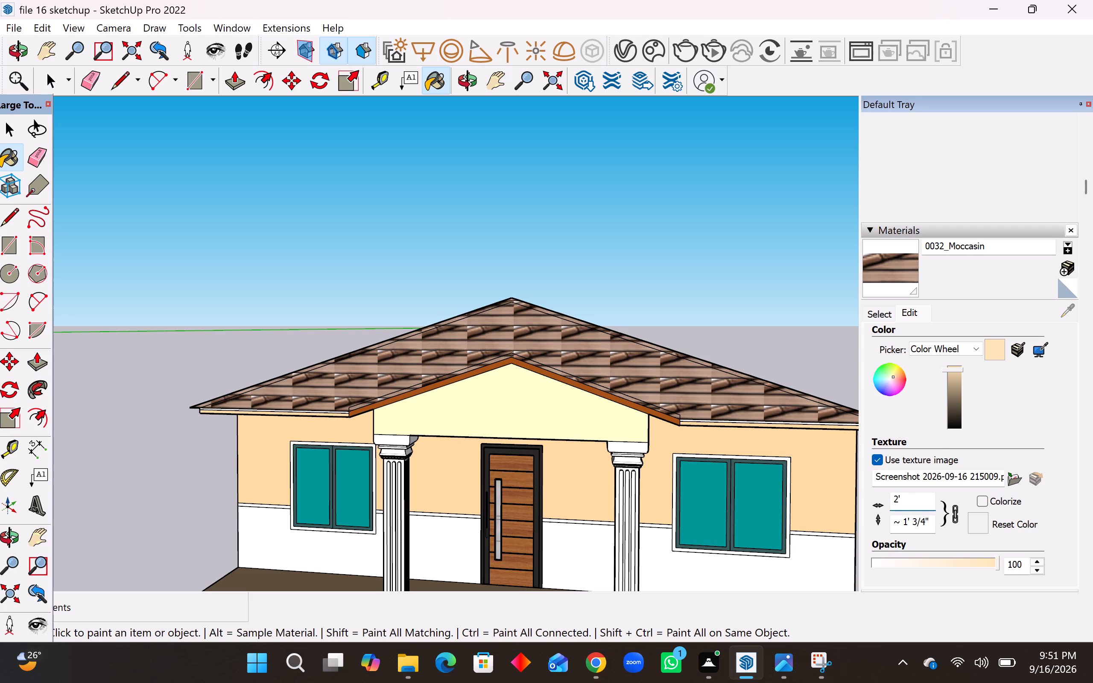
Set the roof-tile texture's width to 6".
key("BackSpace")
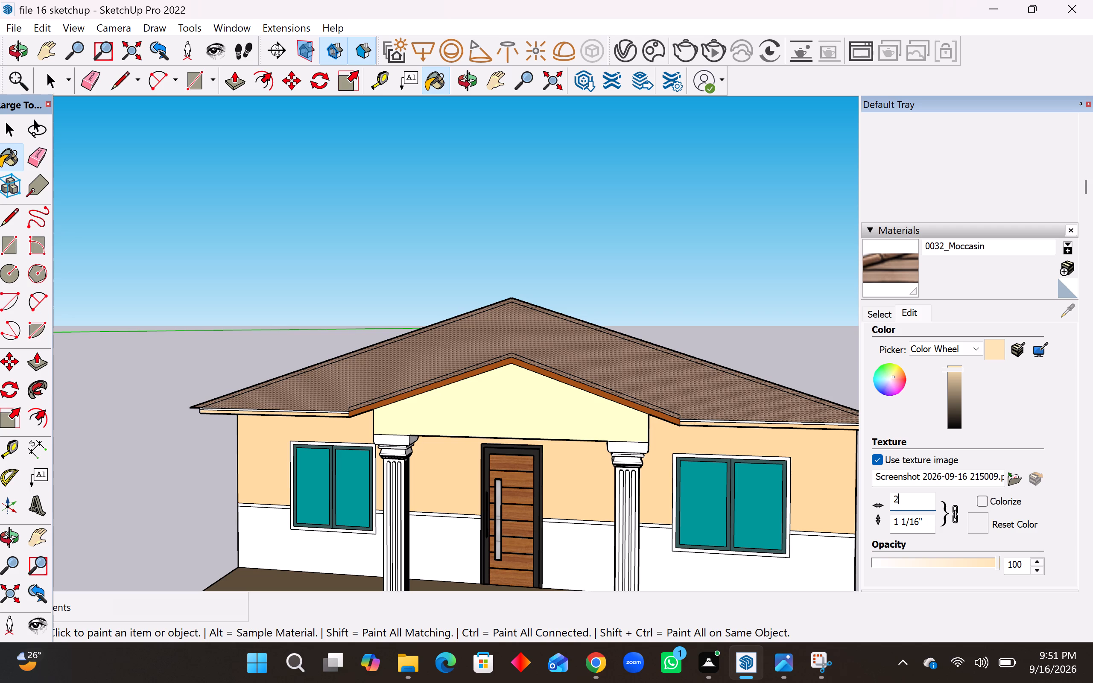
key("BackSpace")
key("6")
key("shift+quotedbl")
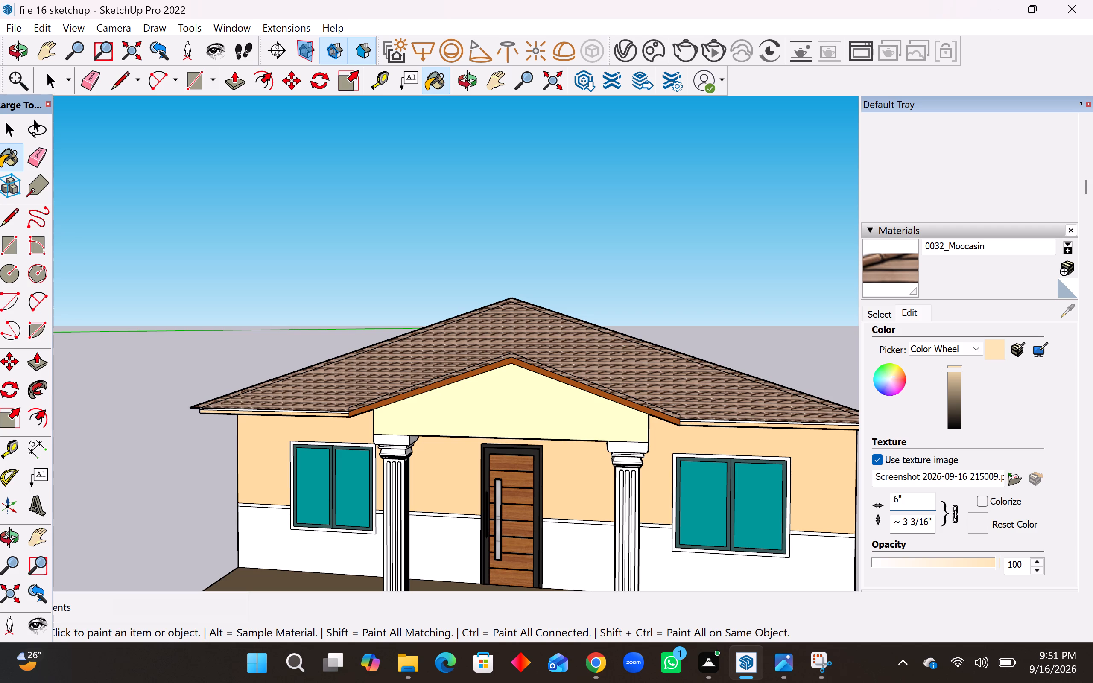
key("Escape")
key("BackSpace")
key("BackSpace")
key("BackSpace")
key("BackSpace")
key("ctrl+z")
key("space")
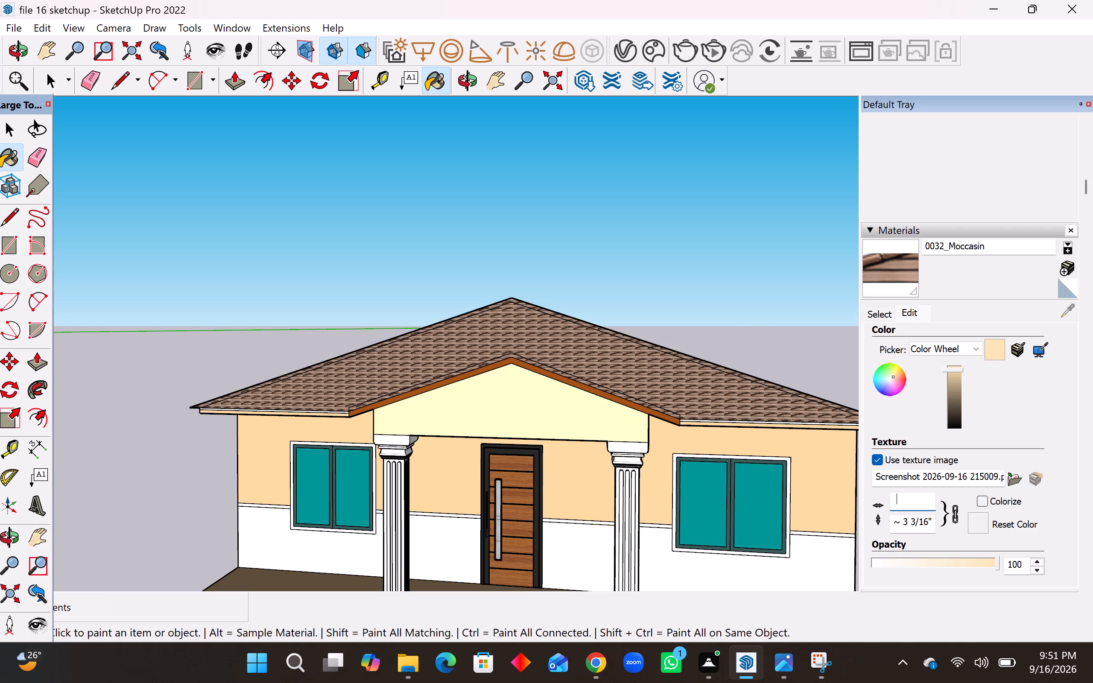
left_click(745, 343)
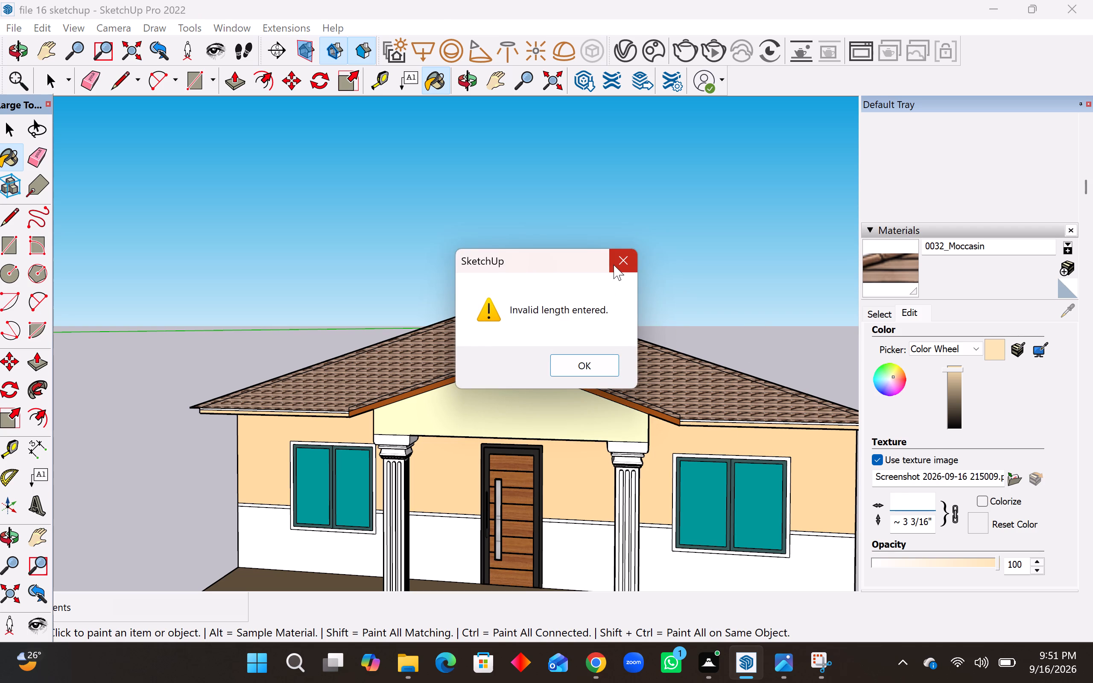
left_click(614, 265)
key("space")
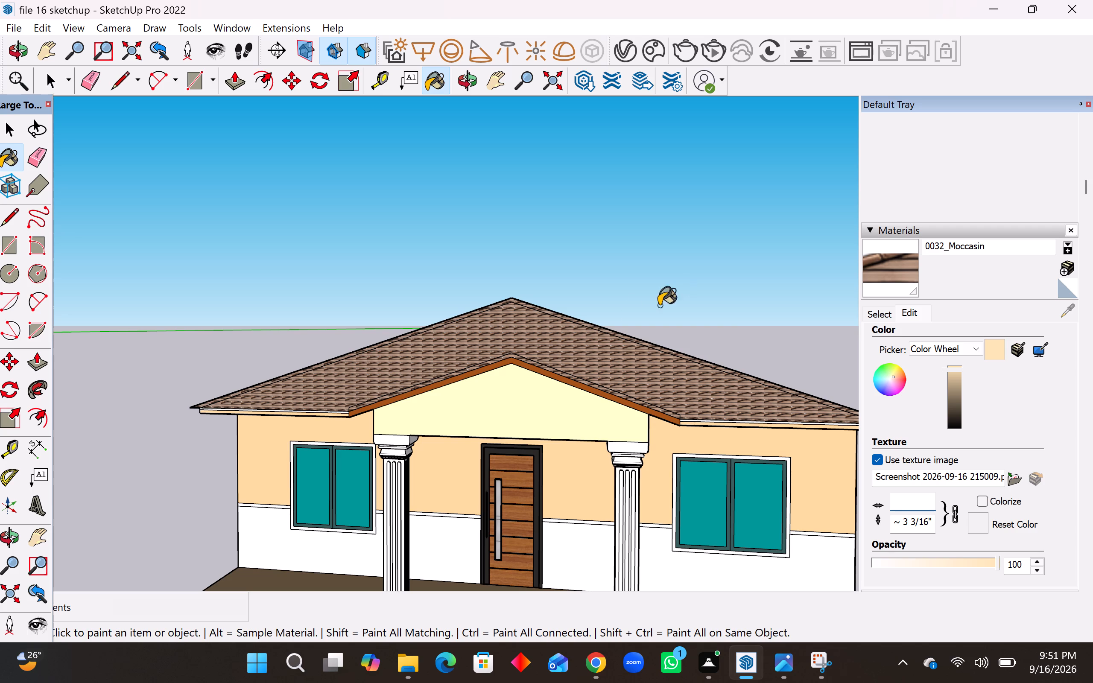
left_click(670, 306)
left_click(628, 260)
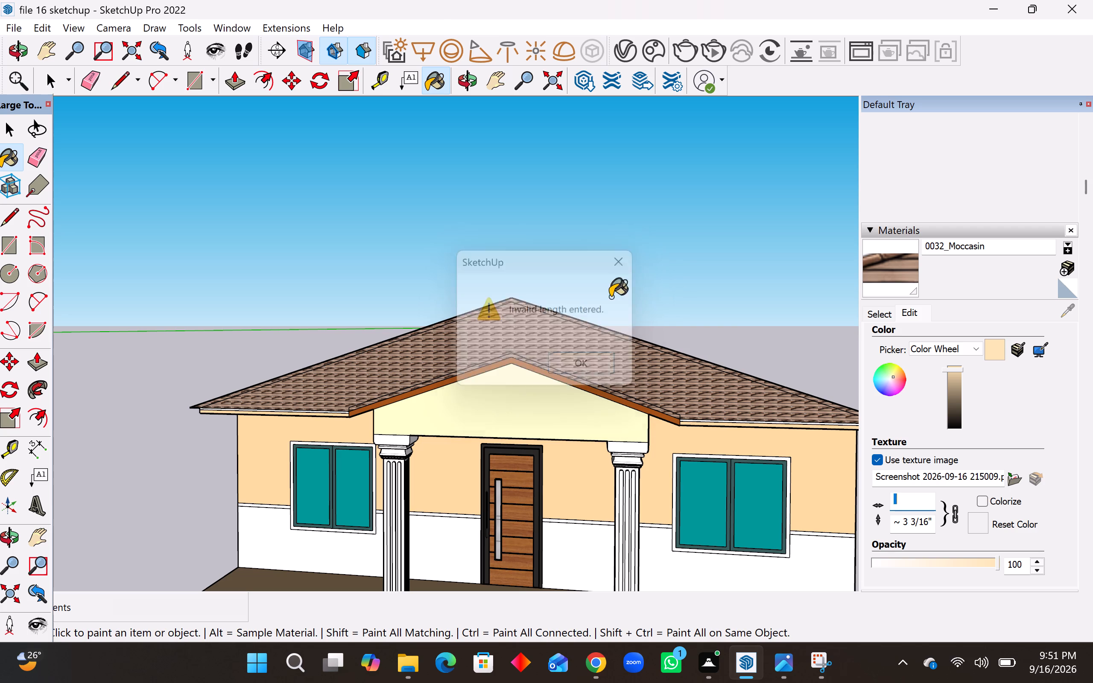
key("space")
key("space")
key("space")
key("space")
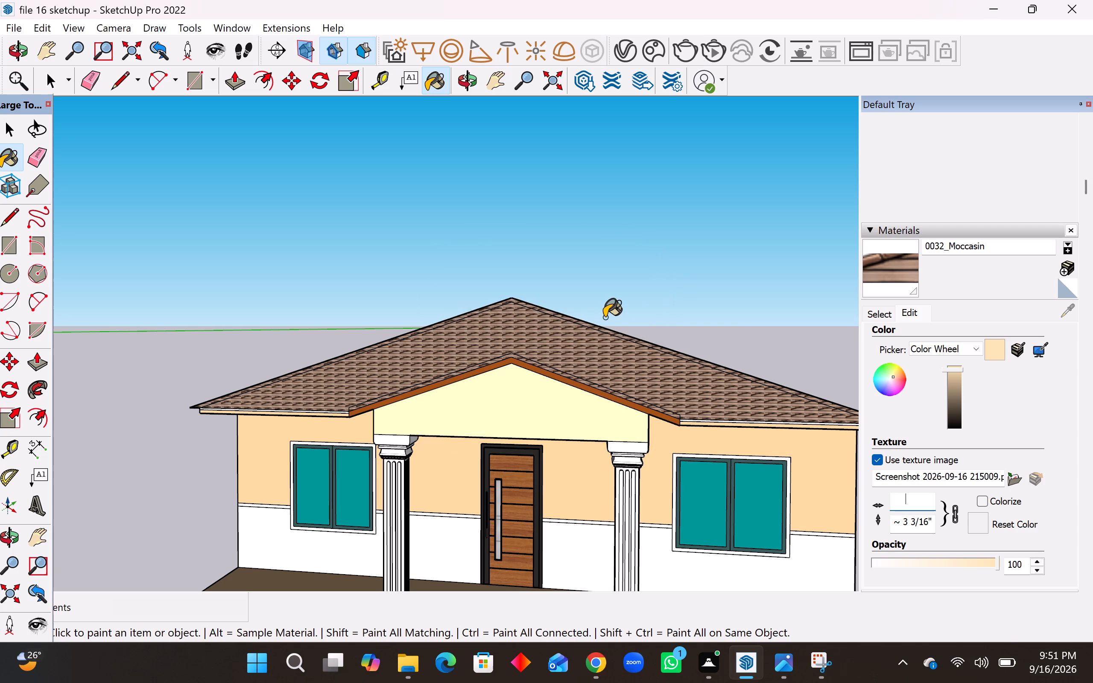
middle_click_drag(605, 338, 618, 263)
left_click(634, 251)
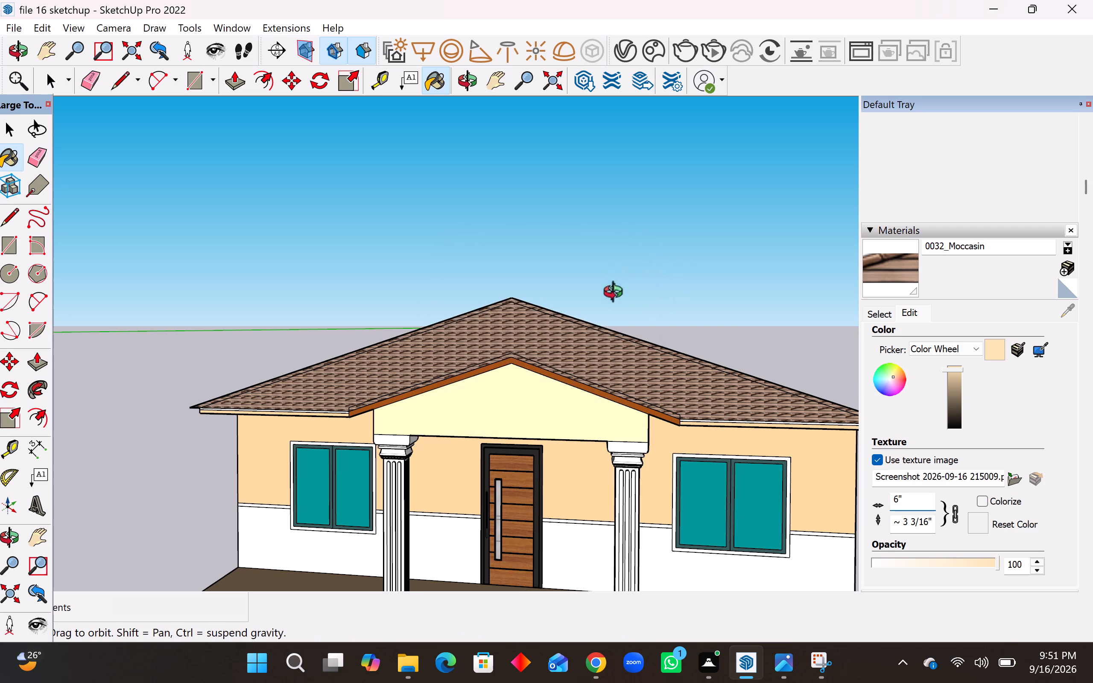
Set the roof-tile texture's width to 1'.
middle_click_drag(617, 330, 912, 391)
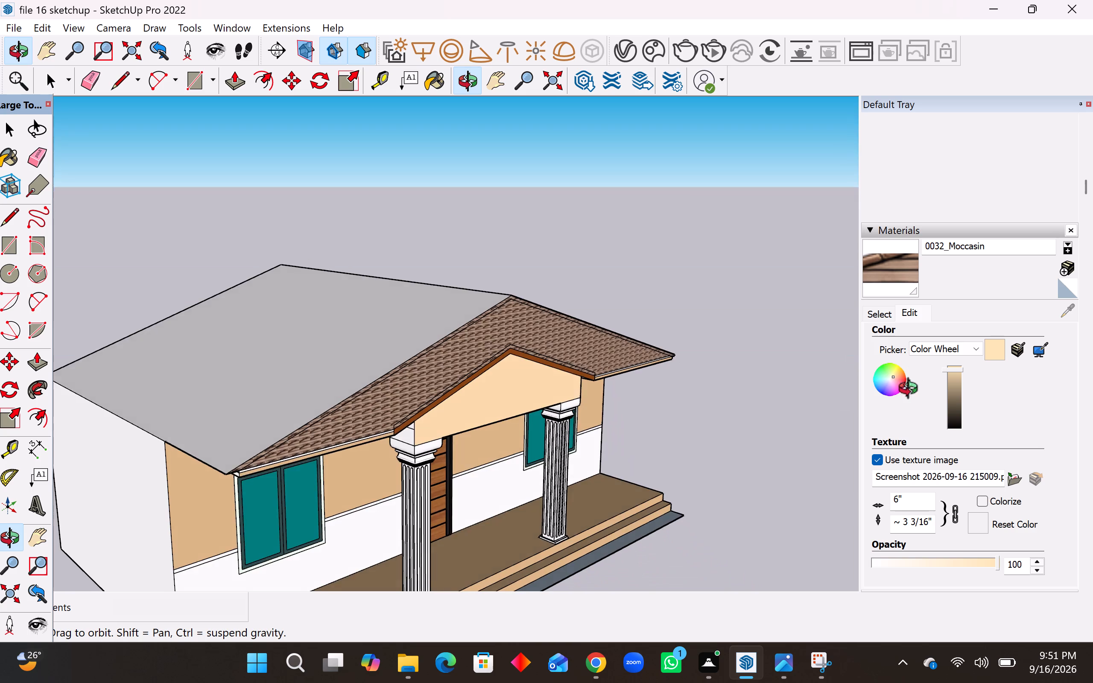
middle_click_drag(912, 391, 626, 370)
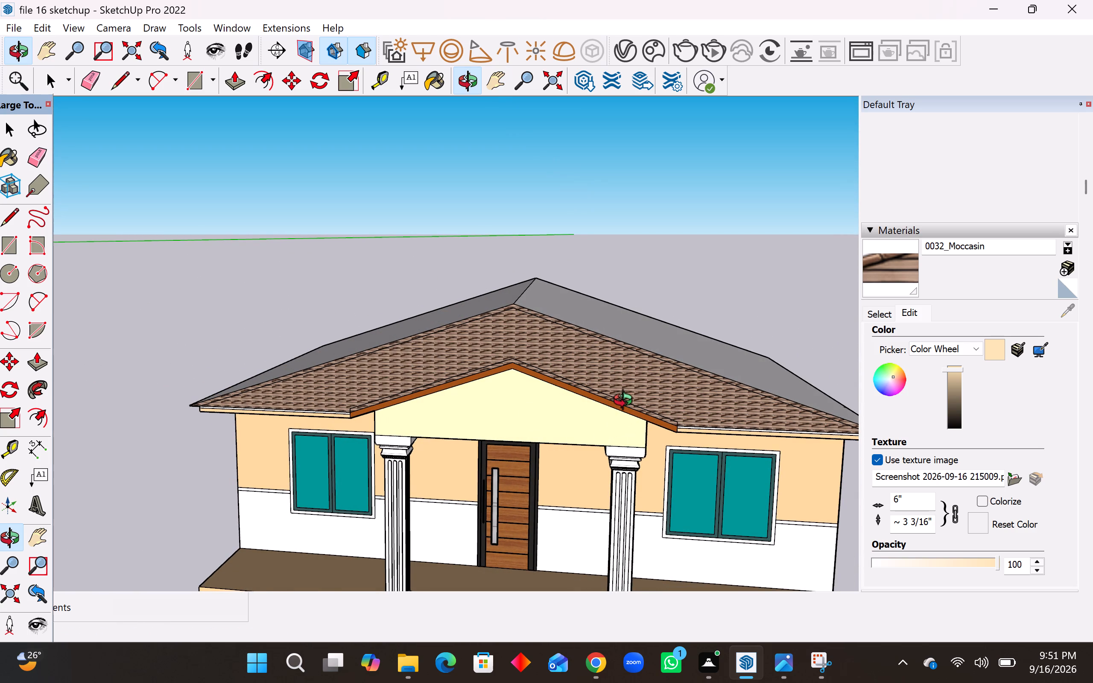
left_click_drag(910, 502, 873, 502)
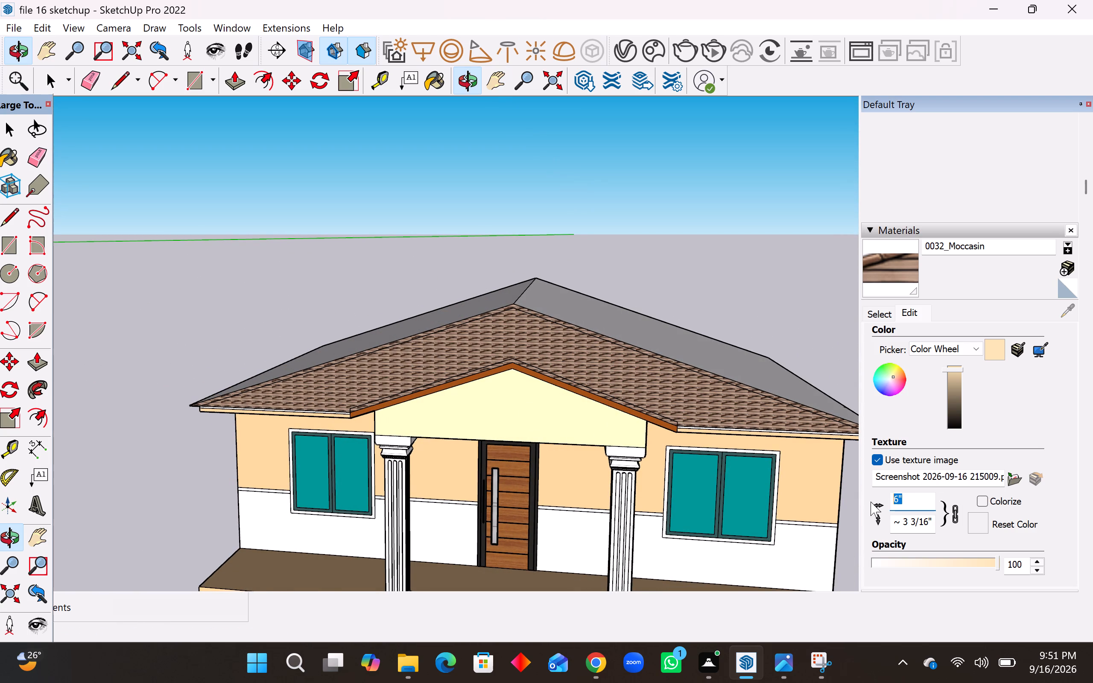
type("1'")
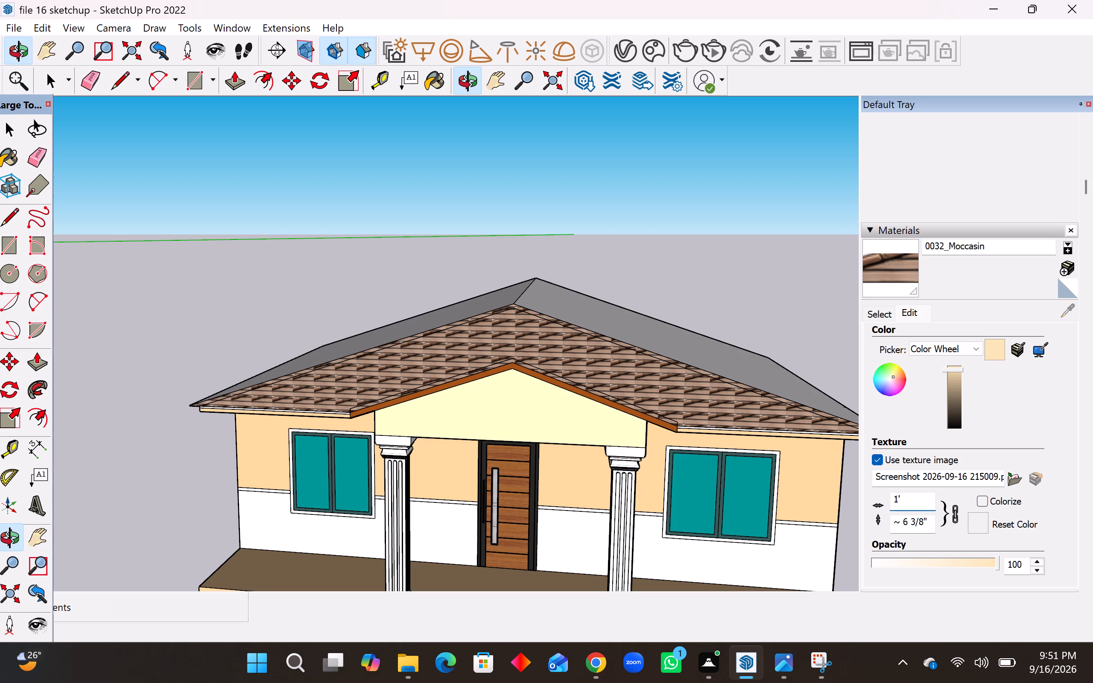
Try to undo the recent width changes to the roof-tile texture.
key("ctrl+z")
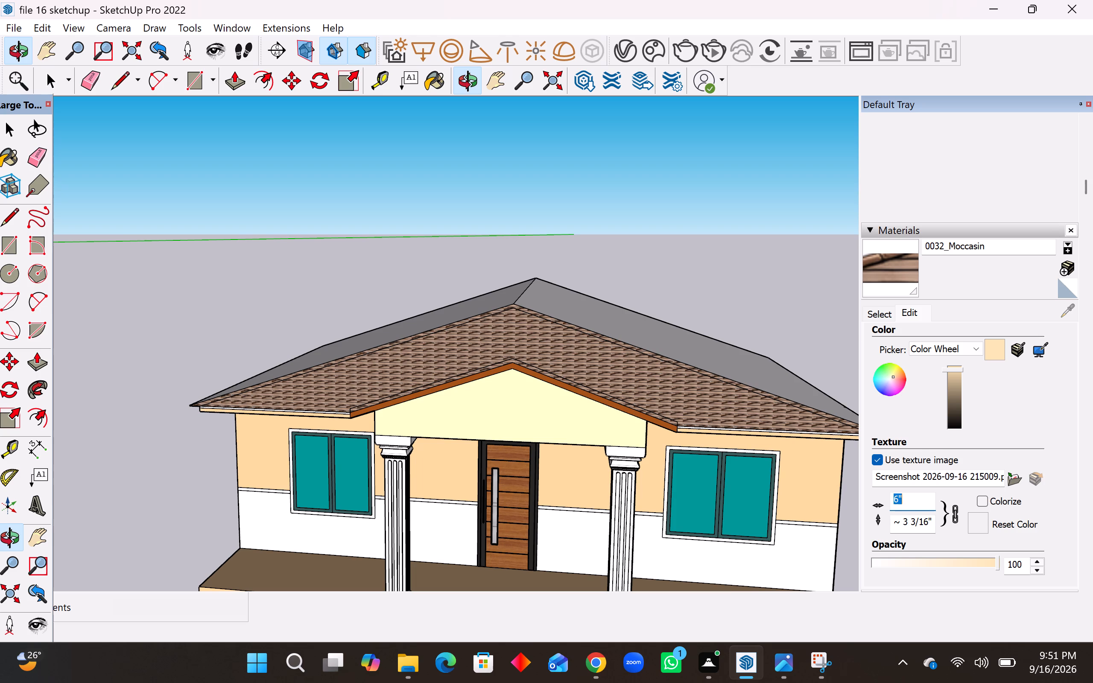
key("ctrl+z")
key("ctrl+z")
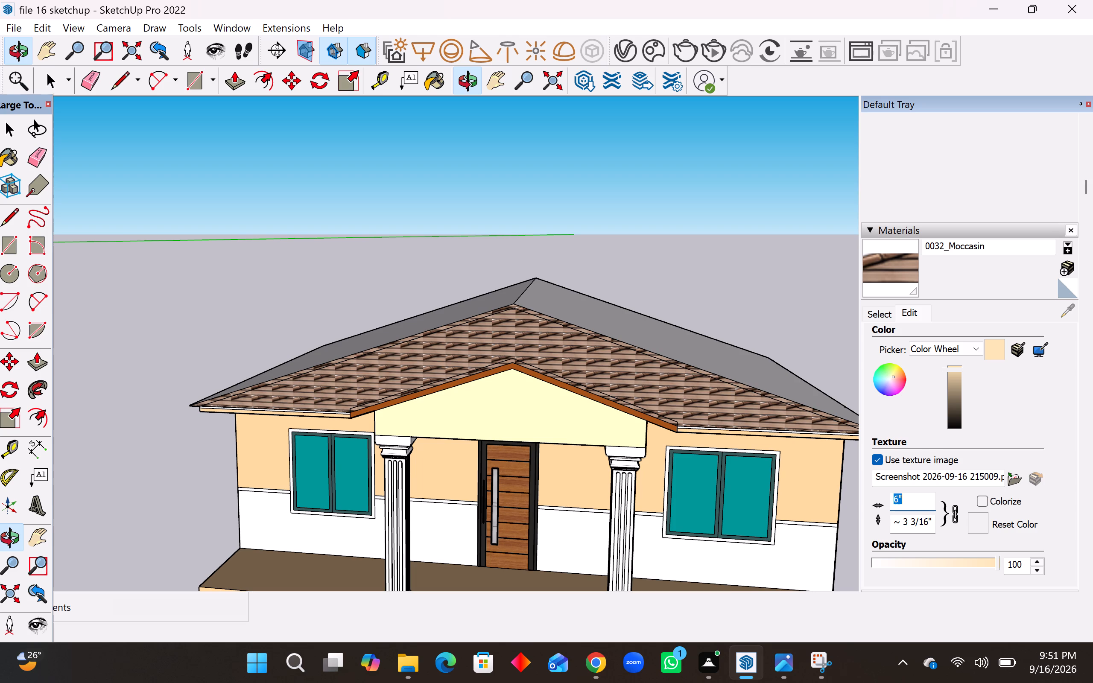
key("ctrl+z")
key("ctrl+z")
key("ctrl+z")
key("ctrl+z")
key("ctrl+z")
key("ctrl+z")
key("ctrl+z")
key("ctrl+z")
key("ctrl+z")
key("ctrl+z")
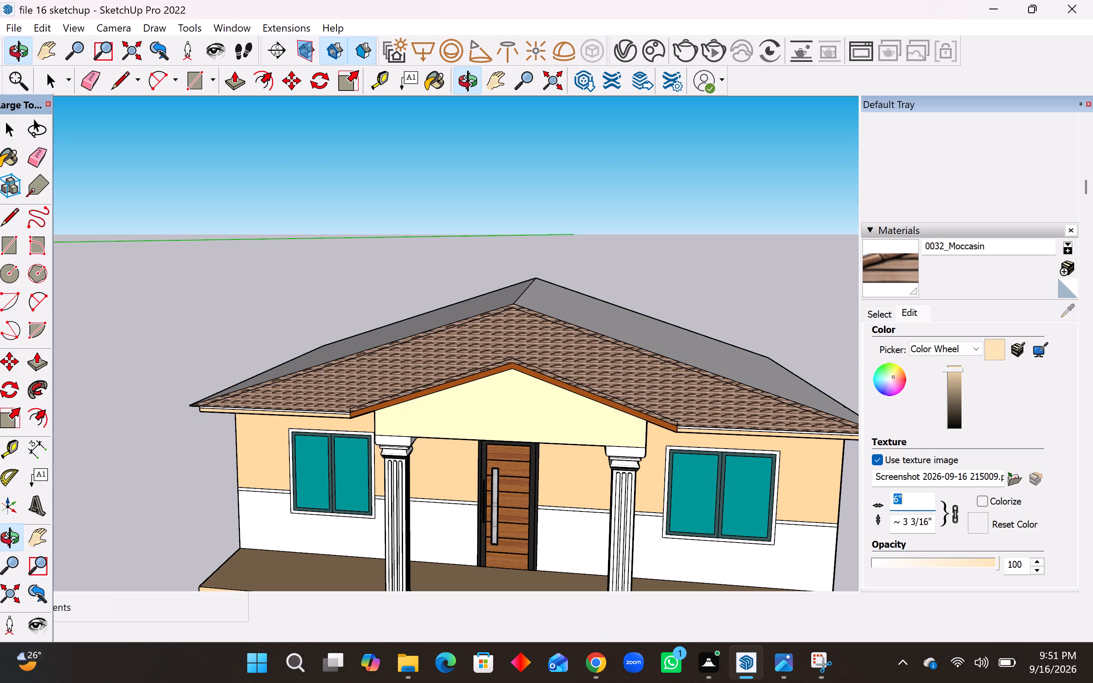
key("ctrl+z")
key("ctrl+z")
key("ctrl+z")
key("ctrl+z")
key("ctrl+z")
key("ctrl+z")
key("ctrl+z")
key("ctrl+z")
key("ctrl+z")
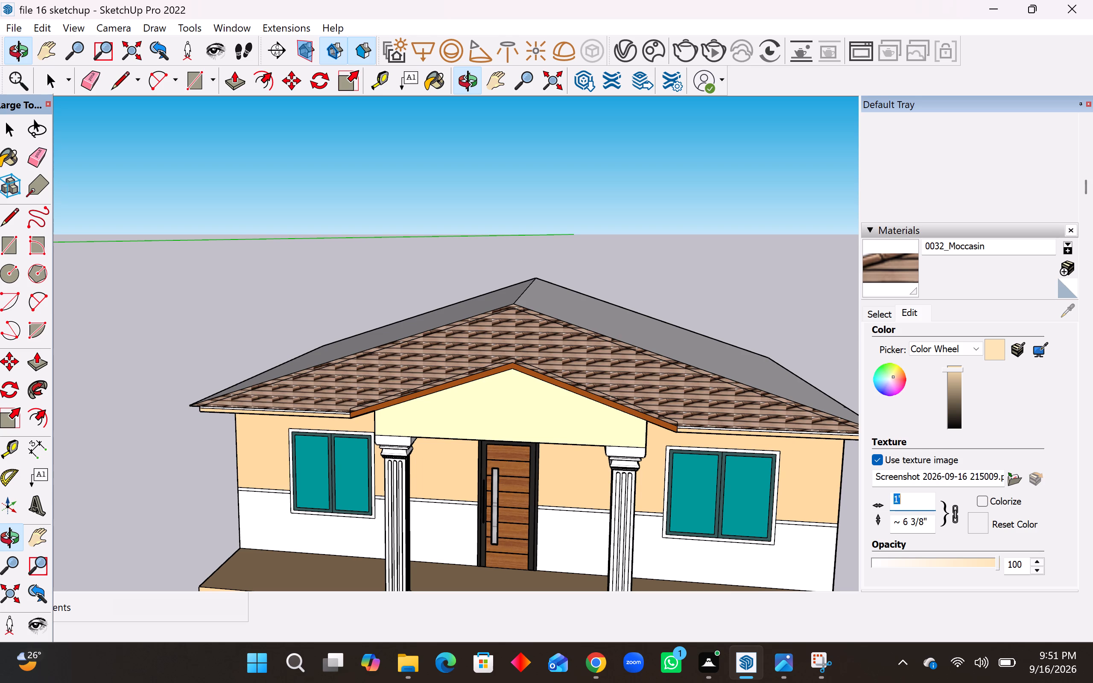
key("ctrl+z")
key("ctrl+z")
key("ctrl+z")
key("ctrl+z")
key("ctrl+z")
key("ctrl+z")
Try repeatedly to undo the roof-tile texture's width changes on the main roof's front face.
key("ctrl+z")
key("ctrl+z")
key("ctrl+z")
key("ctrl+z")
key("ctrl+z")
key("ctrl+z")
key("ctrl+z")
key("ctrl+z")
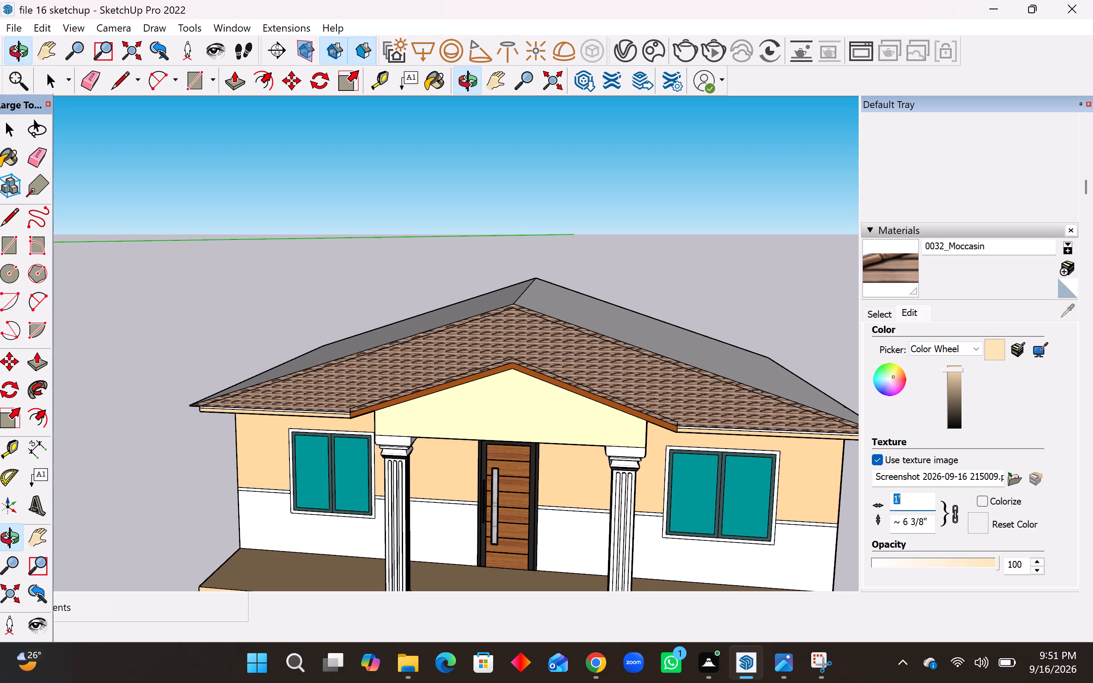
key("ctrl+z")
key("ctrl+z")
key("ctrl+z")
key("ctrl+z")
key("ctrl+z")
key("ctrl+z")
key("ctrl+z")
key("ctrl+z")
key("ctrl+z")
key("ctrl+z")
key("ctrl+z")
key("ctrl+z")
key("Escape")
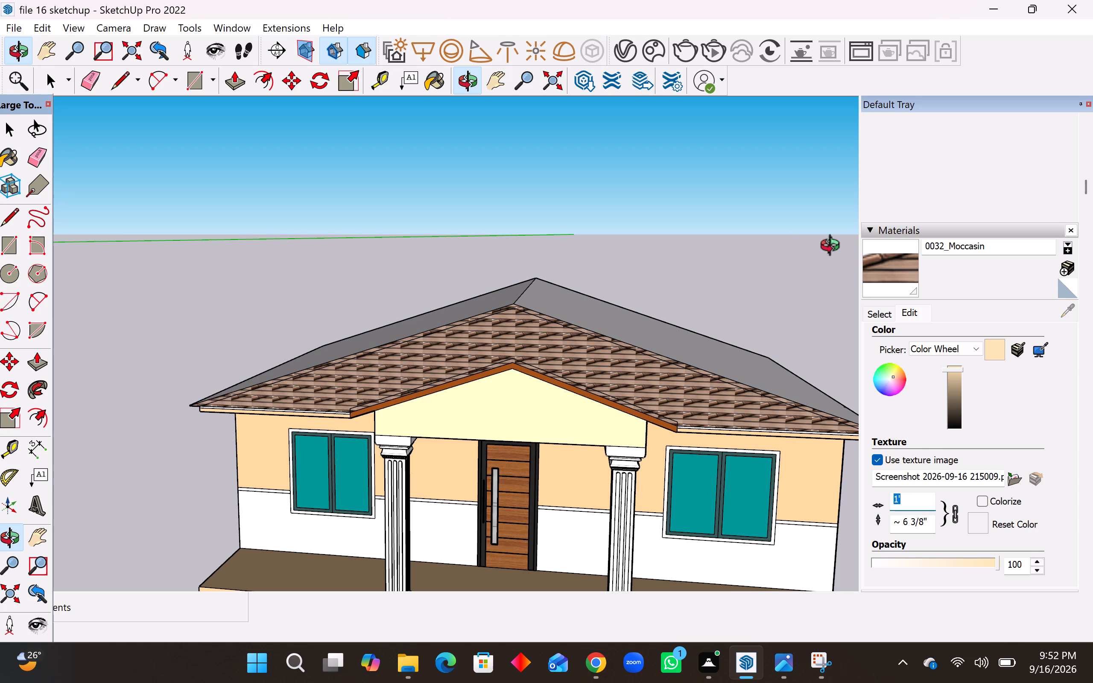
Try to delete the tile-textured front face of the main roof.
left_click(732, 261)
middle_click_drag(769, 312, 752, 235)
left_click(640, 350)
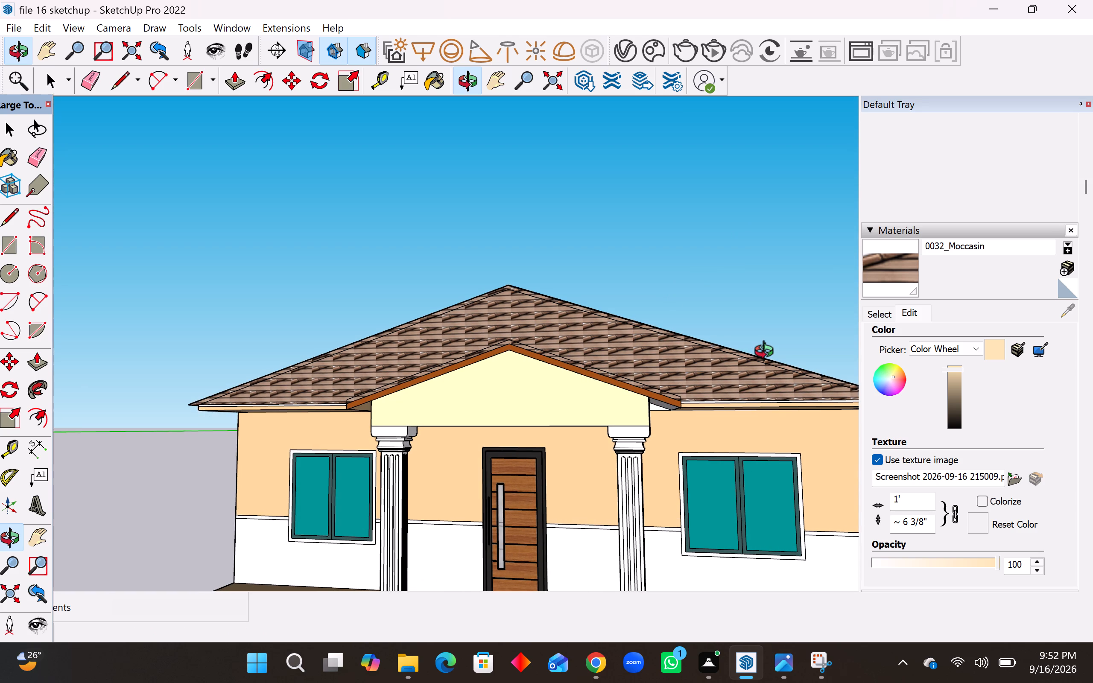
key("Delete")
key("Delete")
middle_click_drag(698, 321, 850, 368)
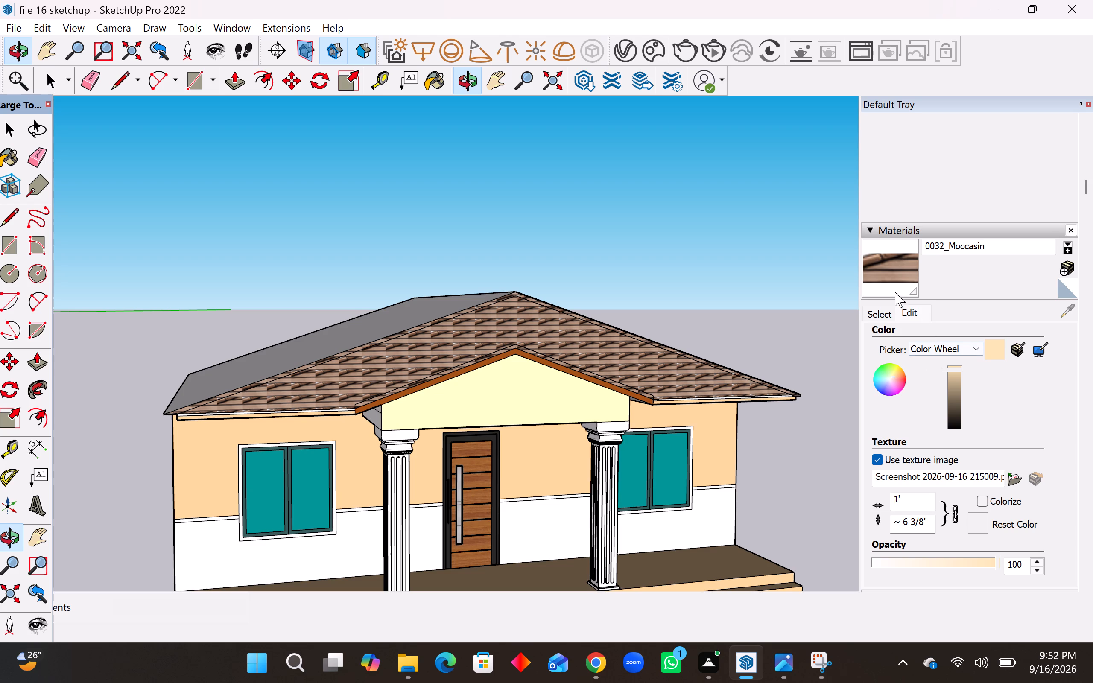
Paint the main roof's front face and its sloping edge strips with the 0035_Tan colour.
left_click(972, 350)
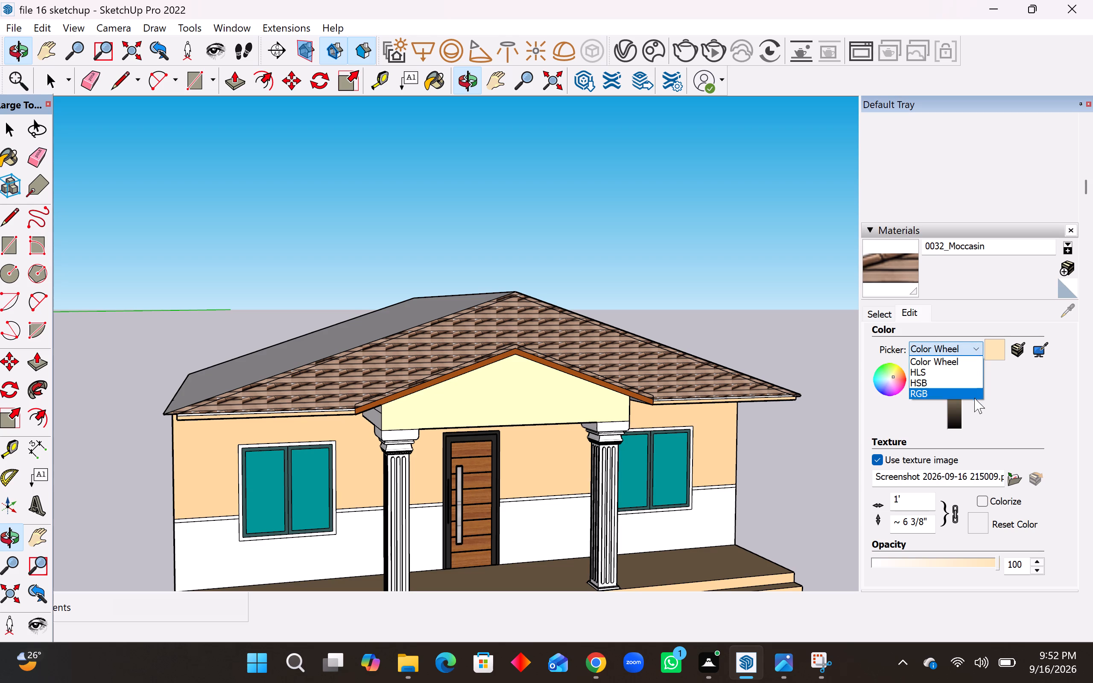
left_click(878, 312)
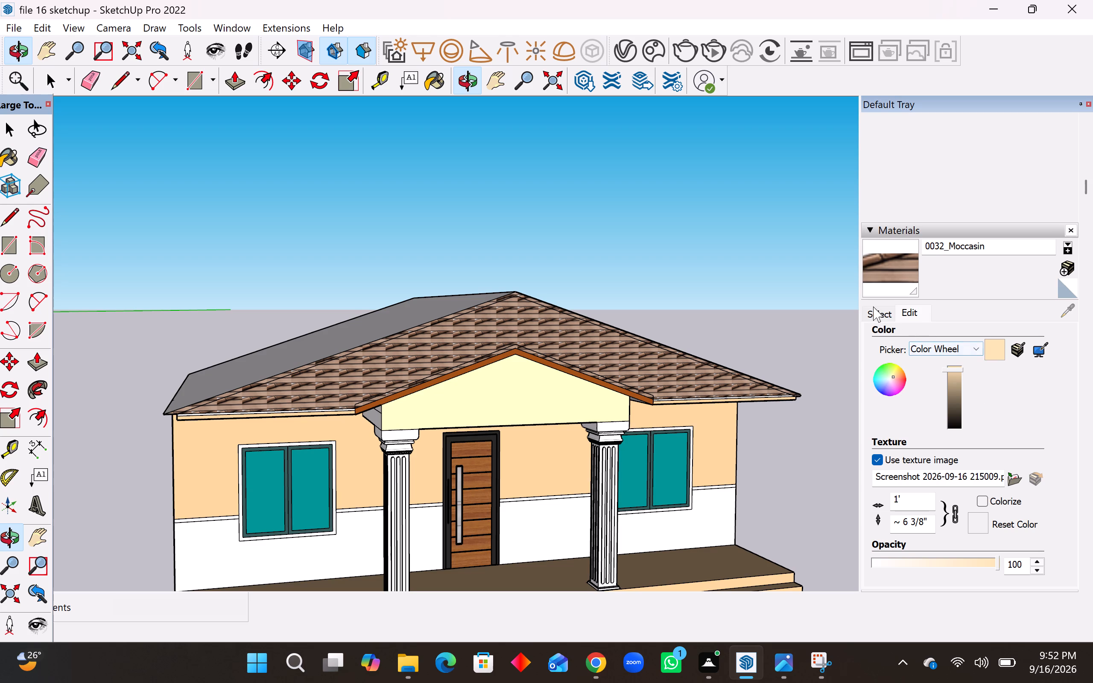
left_click(873, 311)
left_click(978, 415)
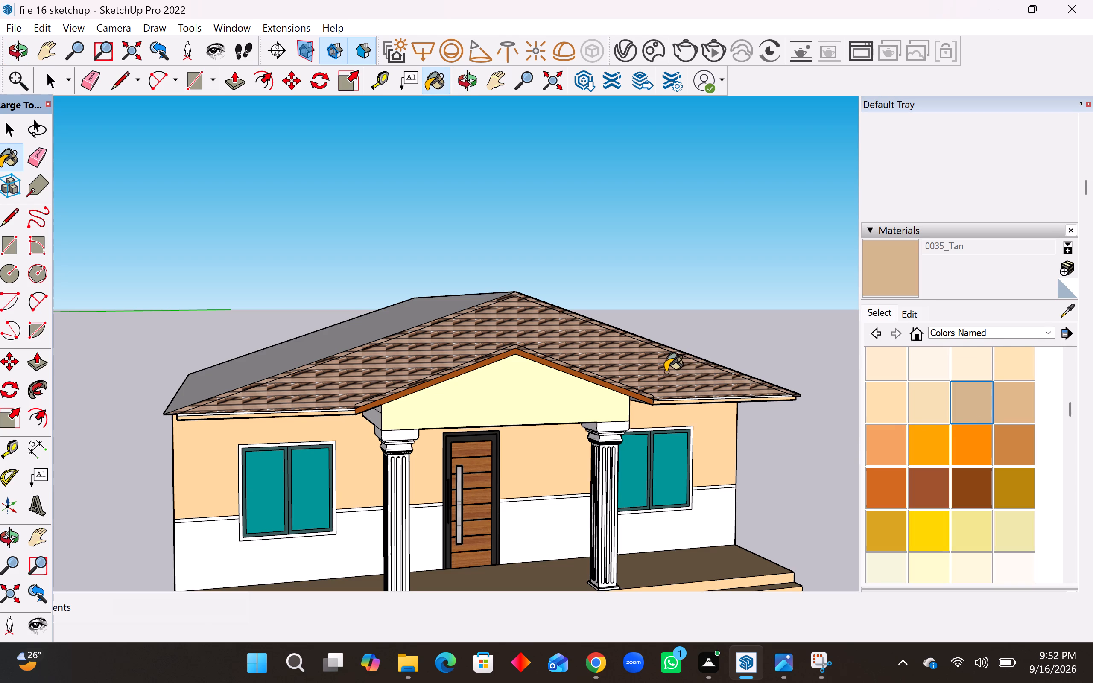
left_click(665, 372)
scroll(644, 347, "up", 2)
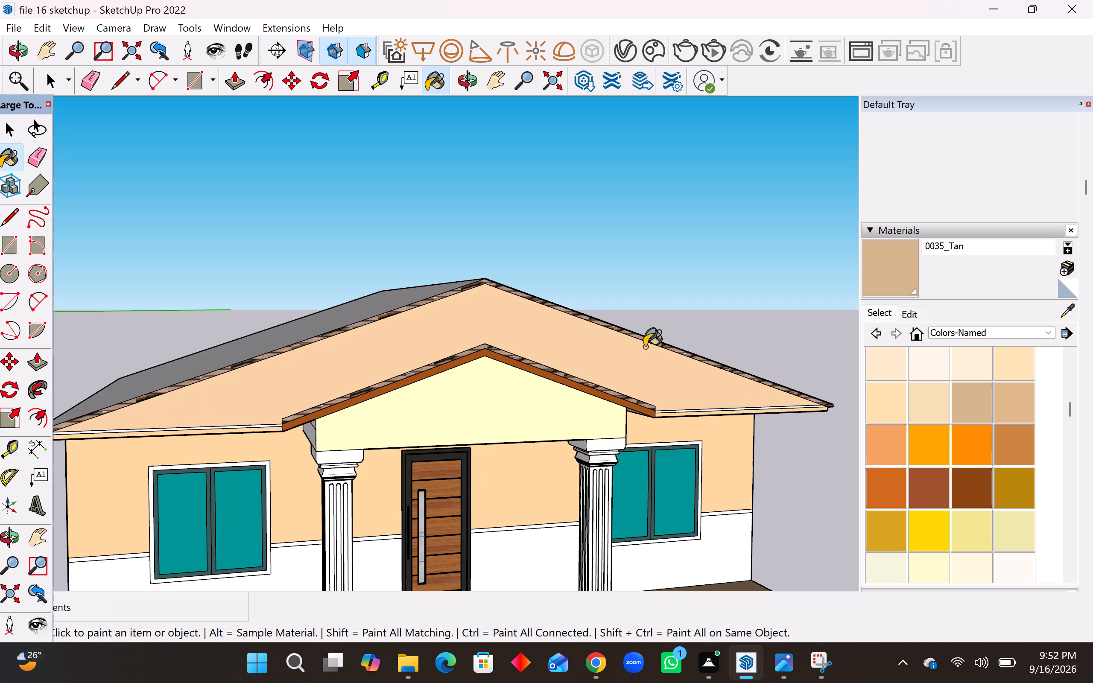
middle_click_drag(648, 339, 519, 347)
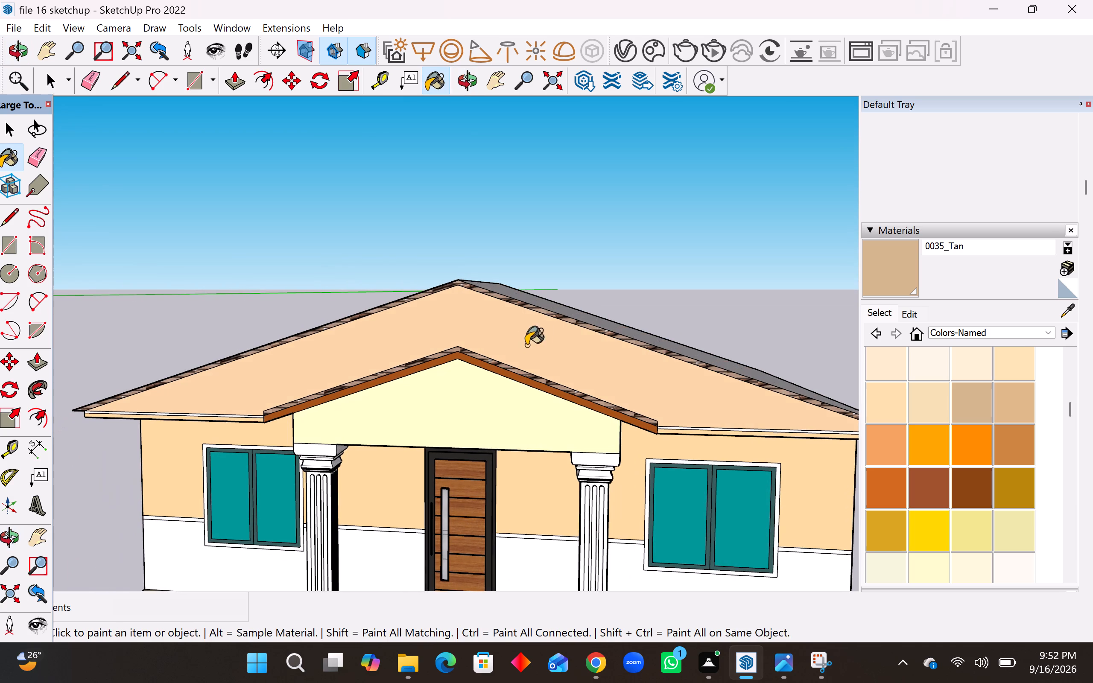
left_click(609, 335)
left_click(611, 335)
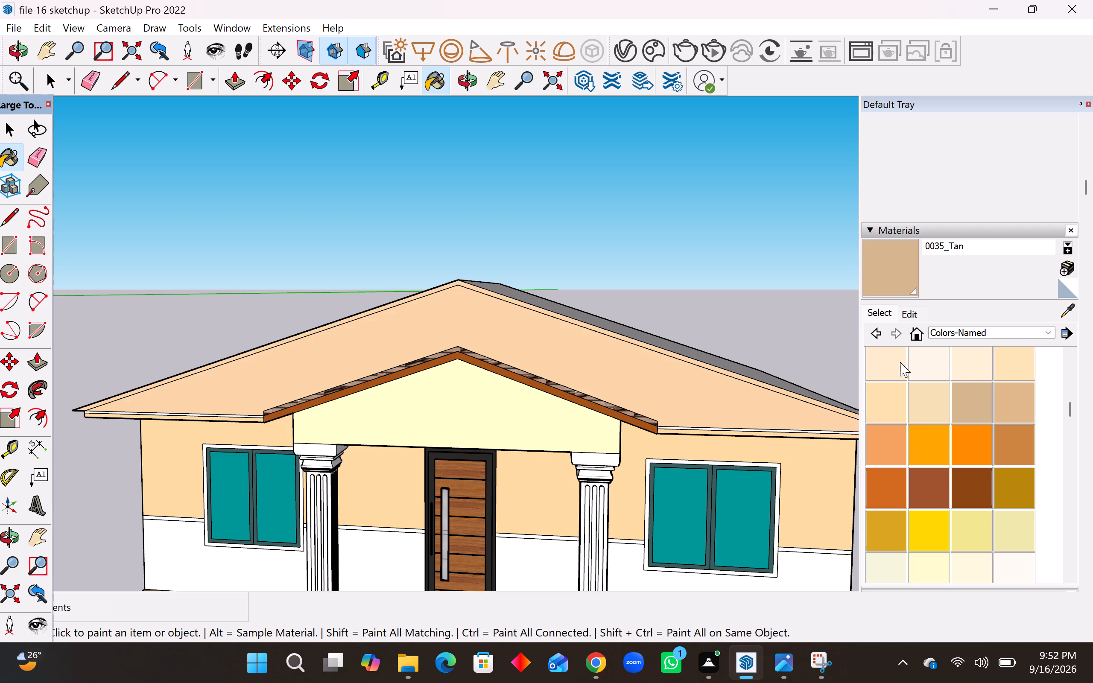
Paint the main roof's front face and the porch gable's tile-textured upper strips with the Moccasin colour.
left_click(1004, 371)
left_click(669, 386)
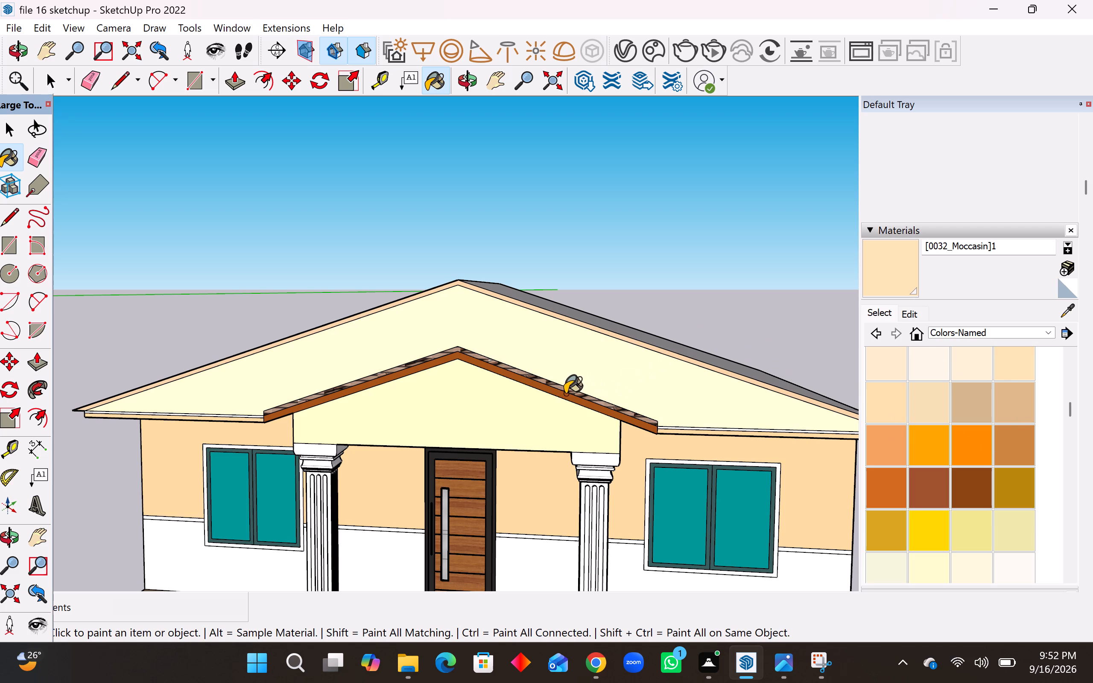
left_click(568, 390)
middle_click_drag(661, 371, 685, 324)
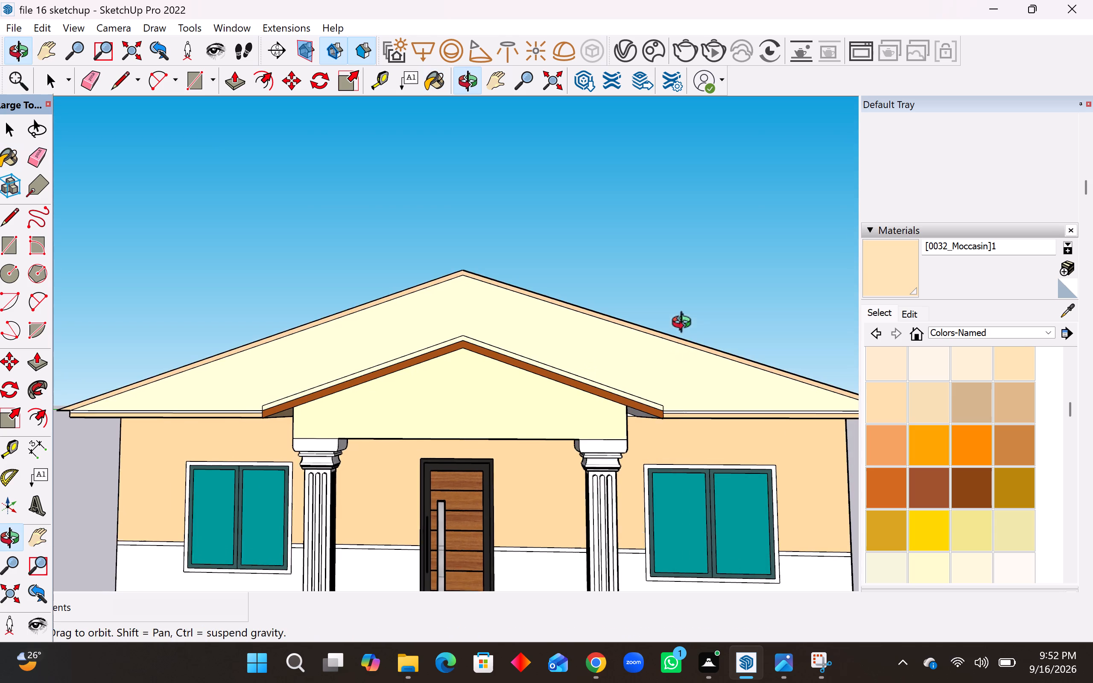
middle_click_drag(685, 324, 688, 324)
scroll(698, 336, "down", 3)
key("space")
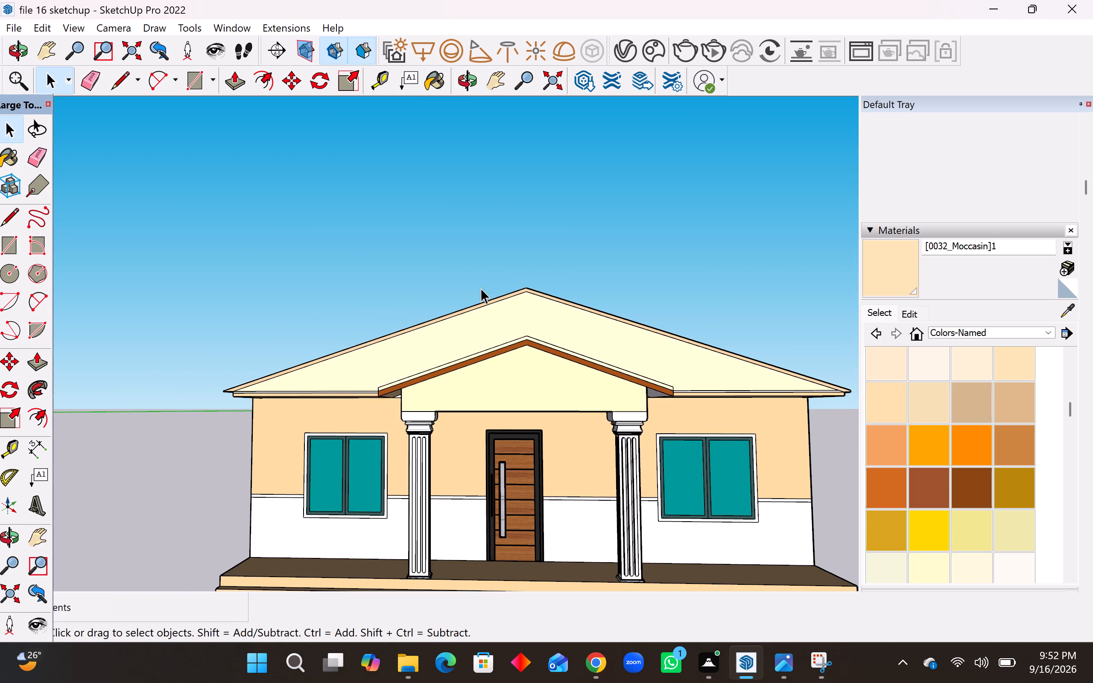
Draw two horizontal lines across the main roof's front face just below the apex, about 1' 9 5/8" and 3' 1 3/16" long.
left_click(7, 211)
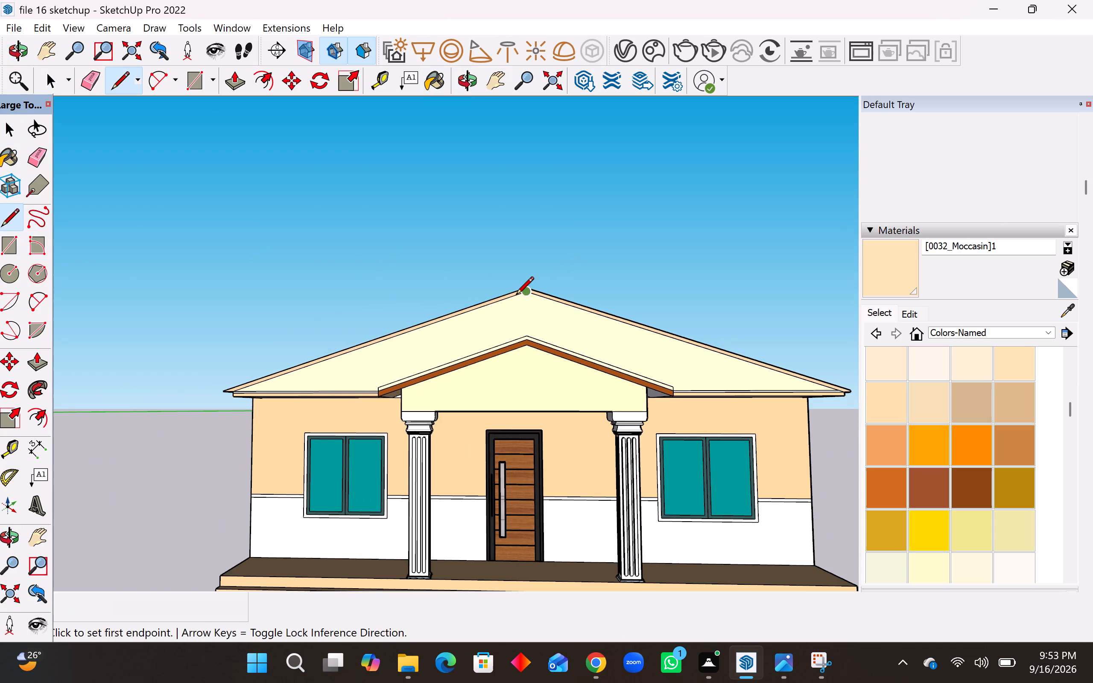
left_click(507, 296)
left_click(549, 298)
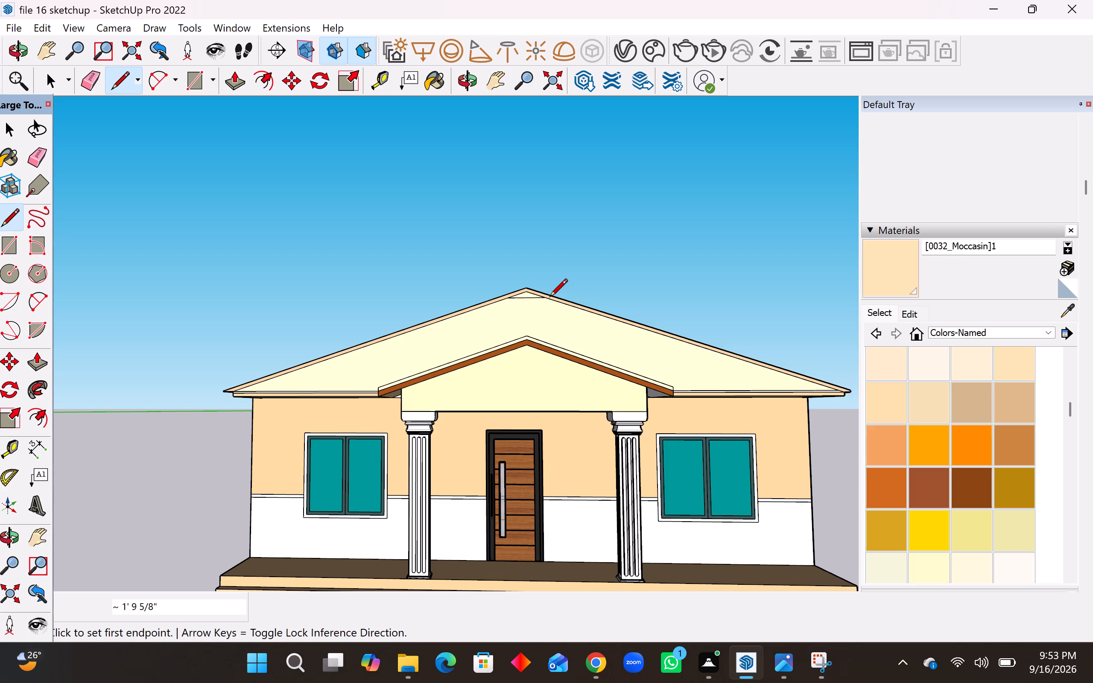
left_click(498, 305)
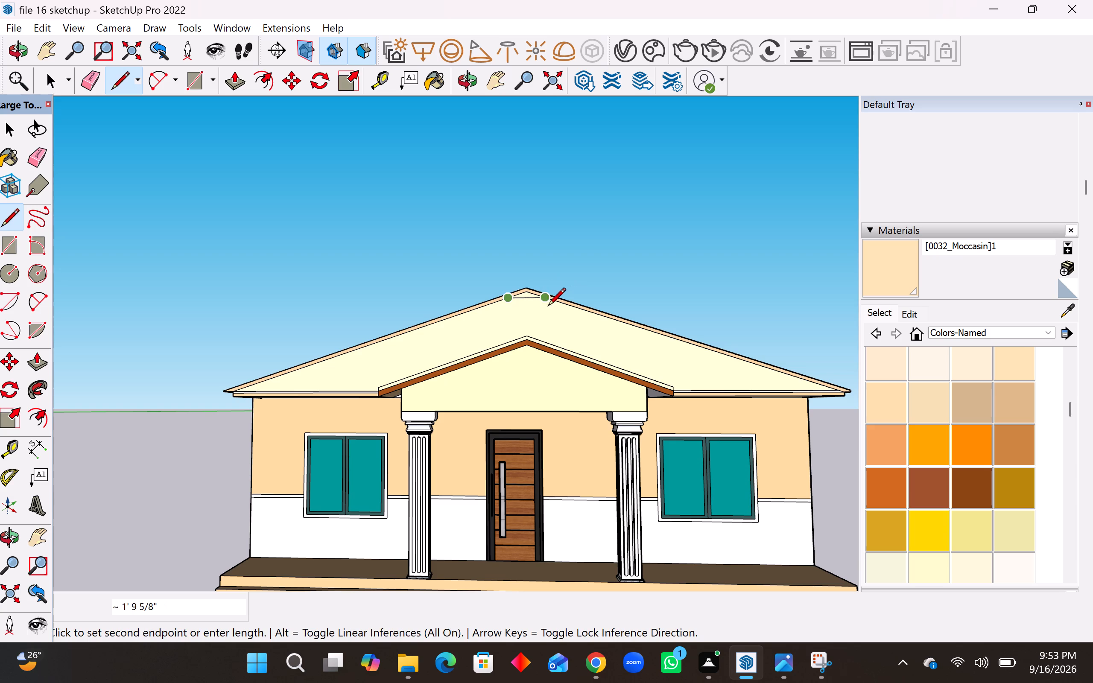
key("Escape")
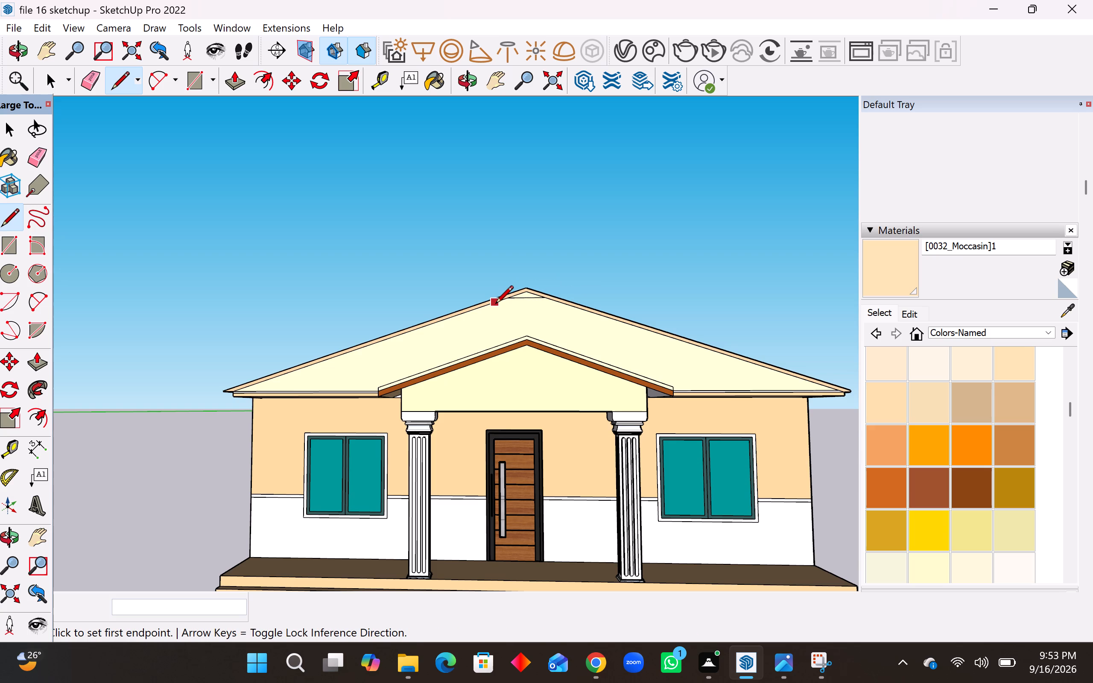
left_click(495, 305)
left_click(558, 303)
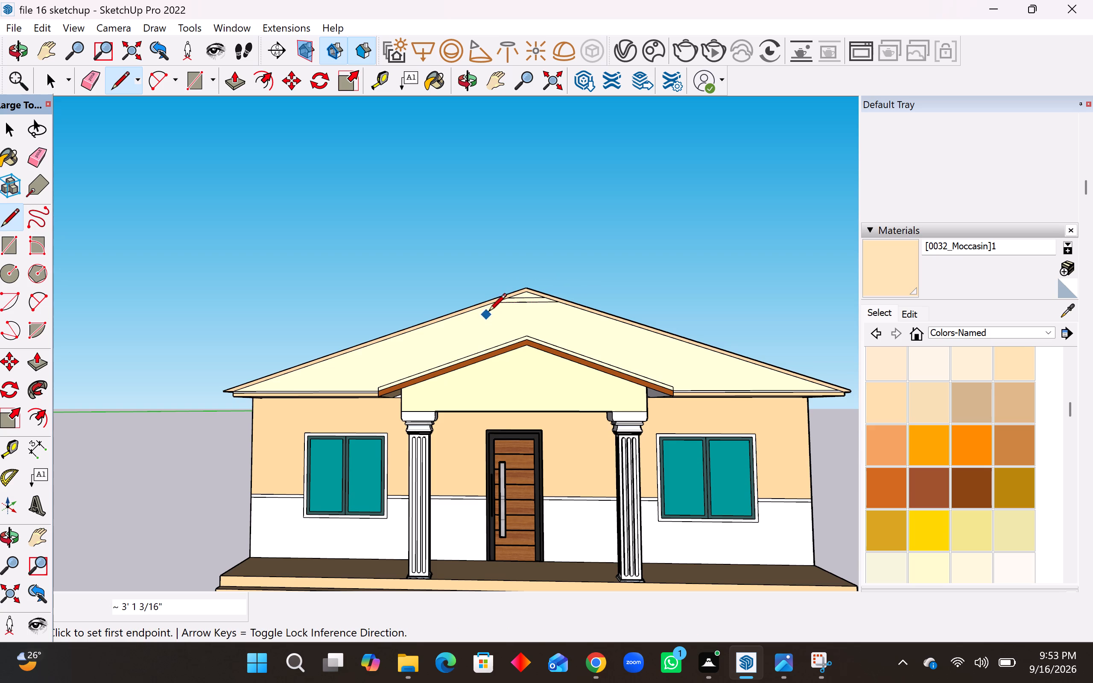
Draw three more horizontal lines below them between the roof's sloping edges, about 3' 11 1/2", 4' 11" and 5' 9 1/2" long.
scroll(487, 316, "up", 5)
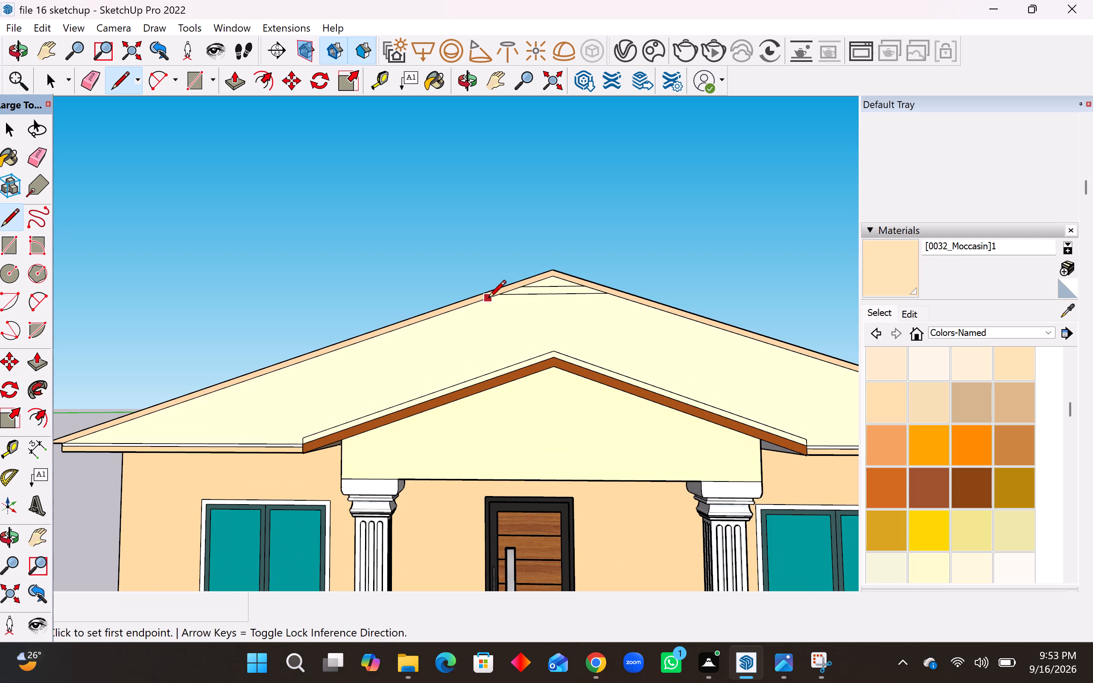
left_click(485, 303)
left_click(623, 302)
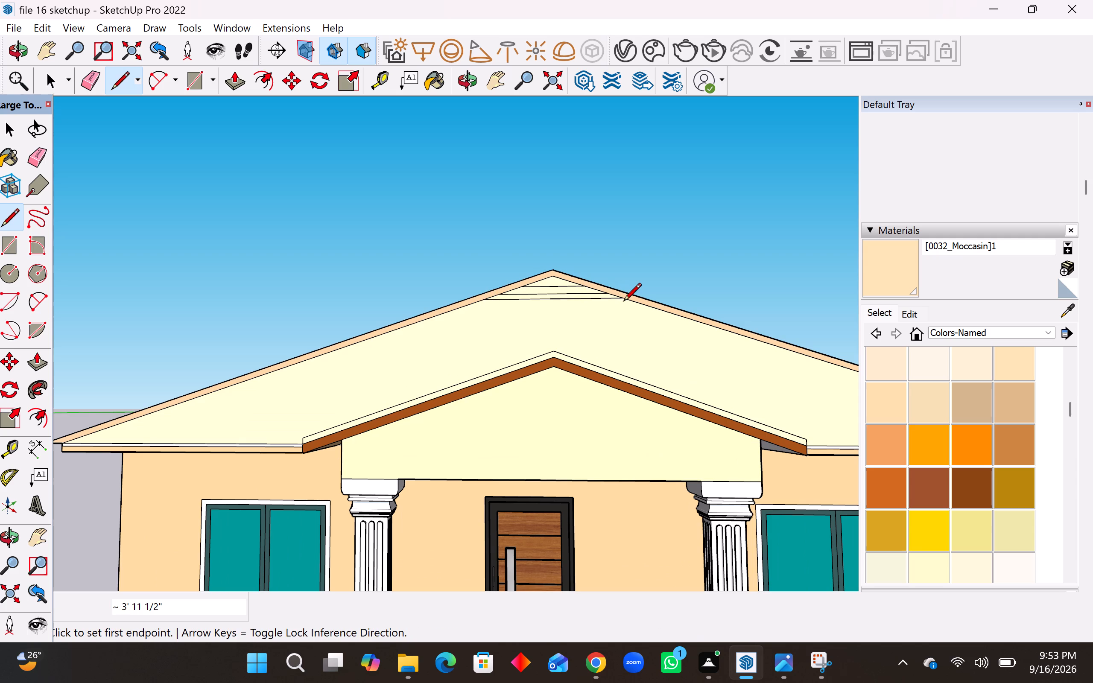
left_click(469, 311)
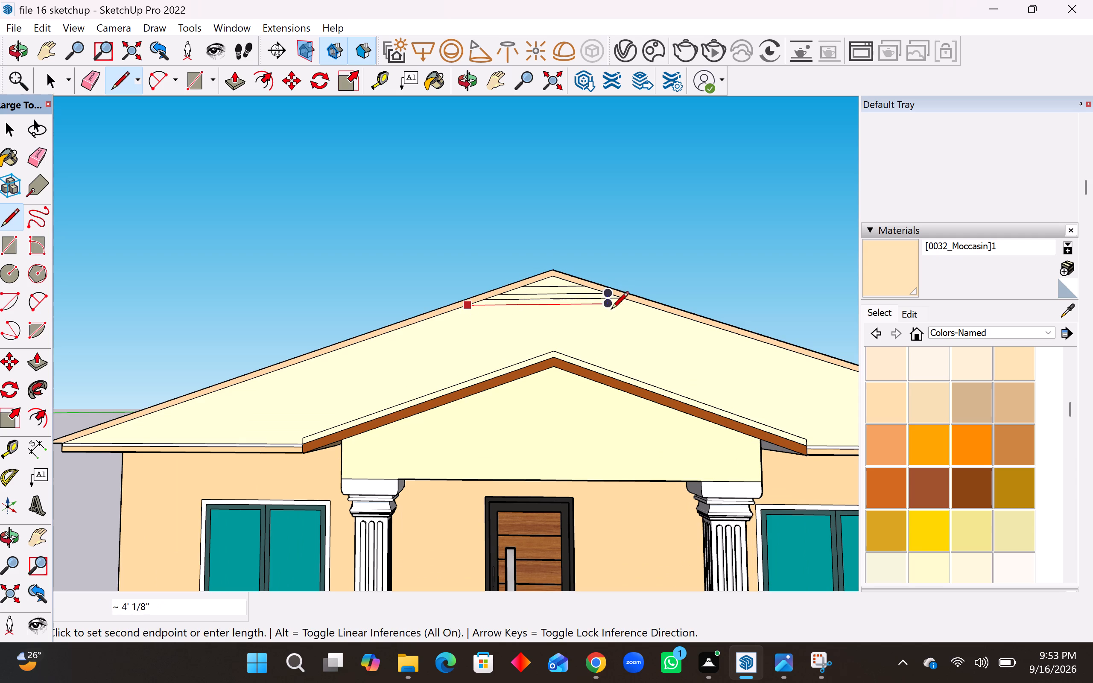
left_click(634, 306)
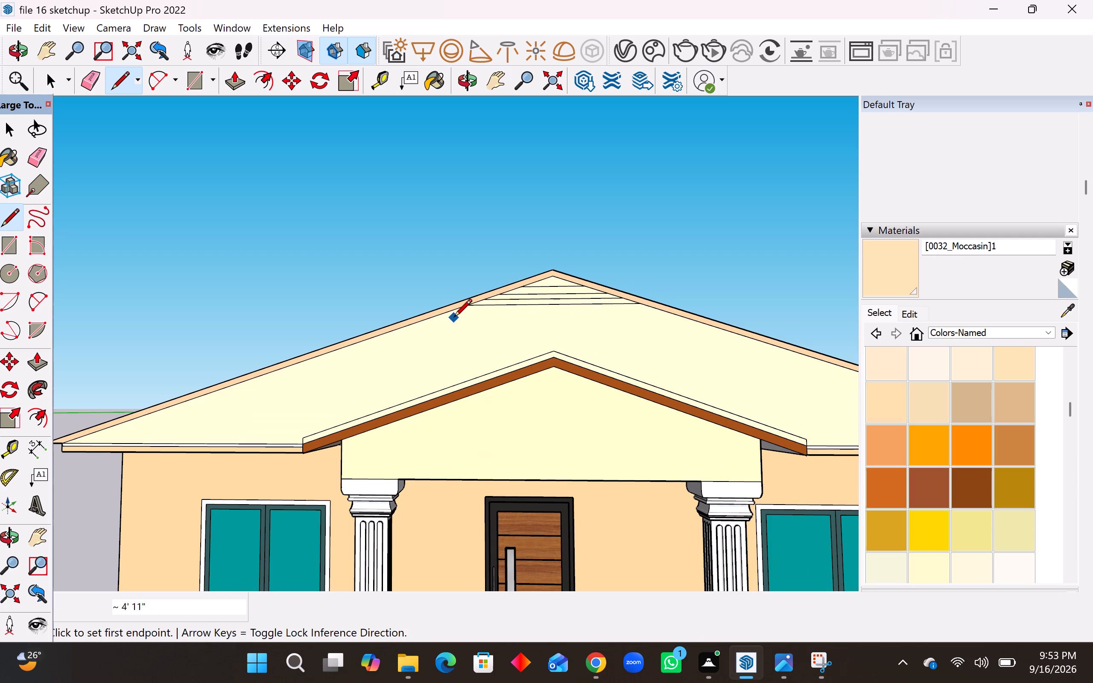
left_click(454, 315)
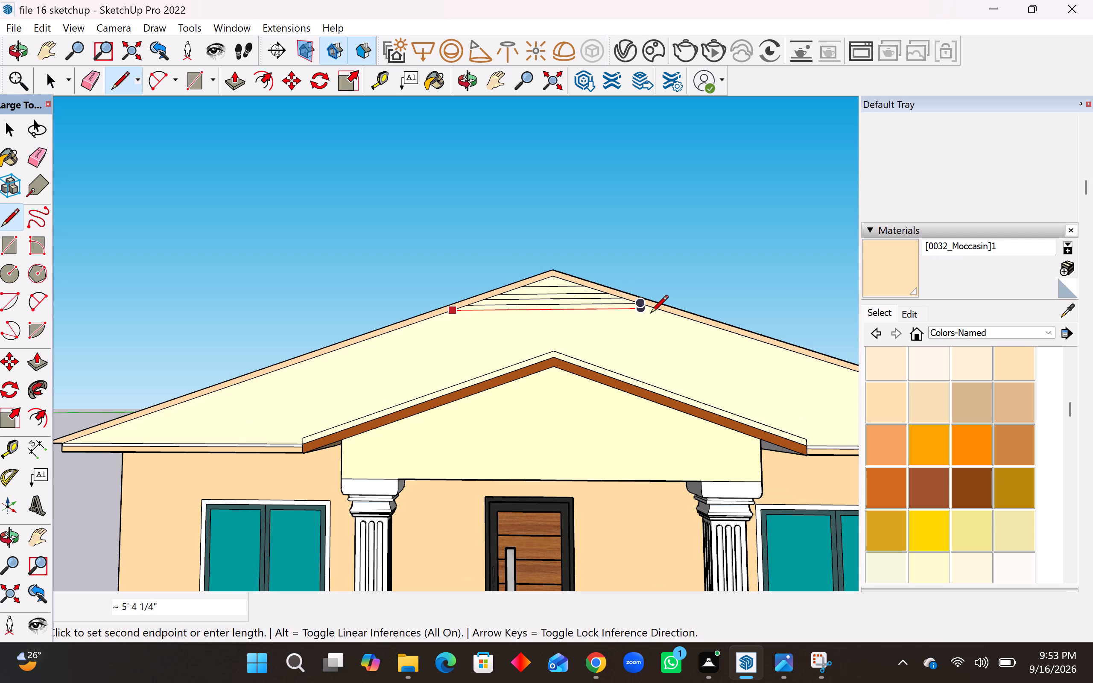
left_click(653, 312)
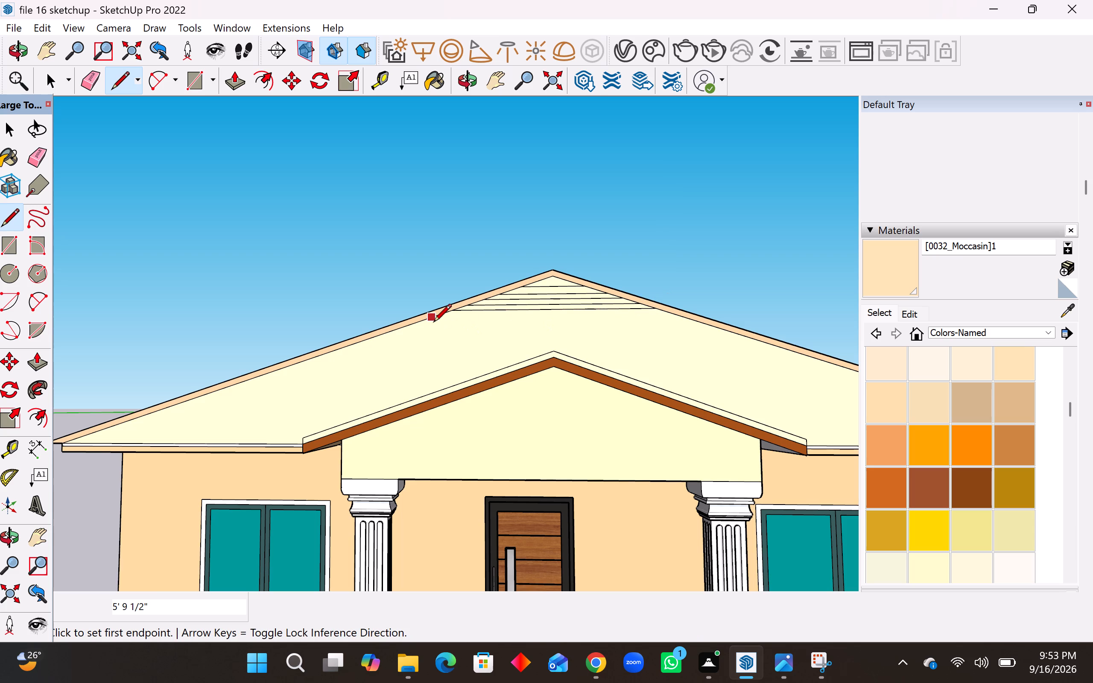
Continue down the roof face with four edge-to-edge horizontal lines about 7', 8' 3 1/4", 9' 4 13/16" and 10' 8 11/16" long.
left_click(433, 323)
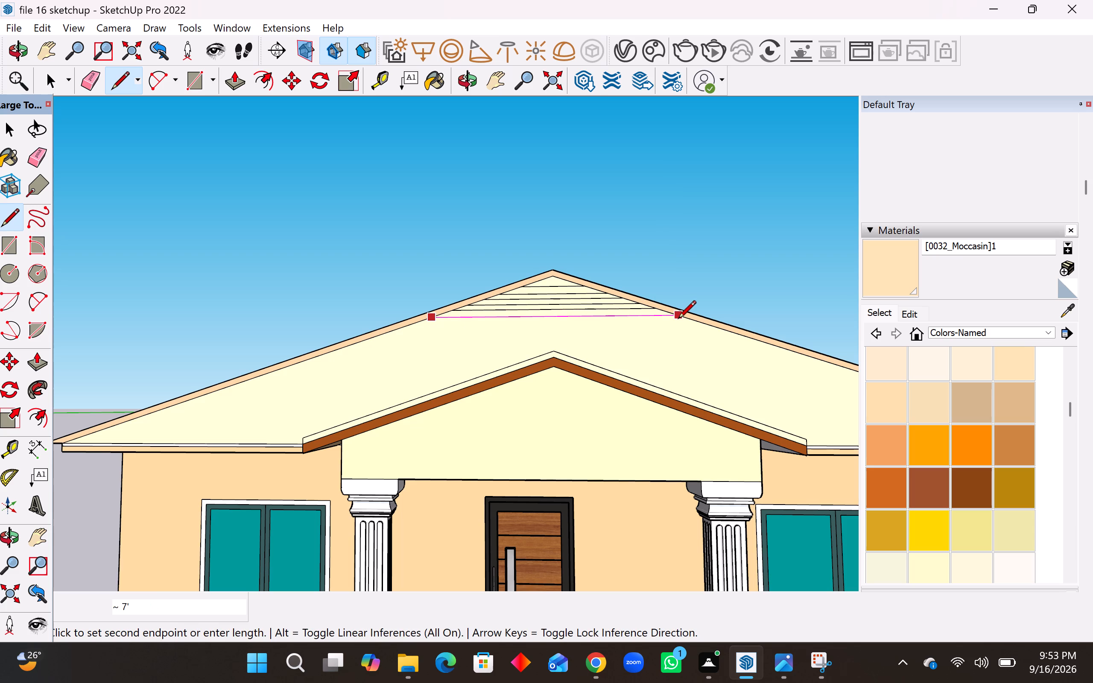
left_click(678, 321)
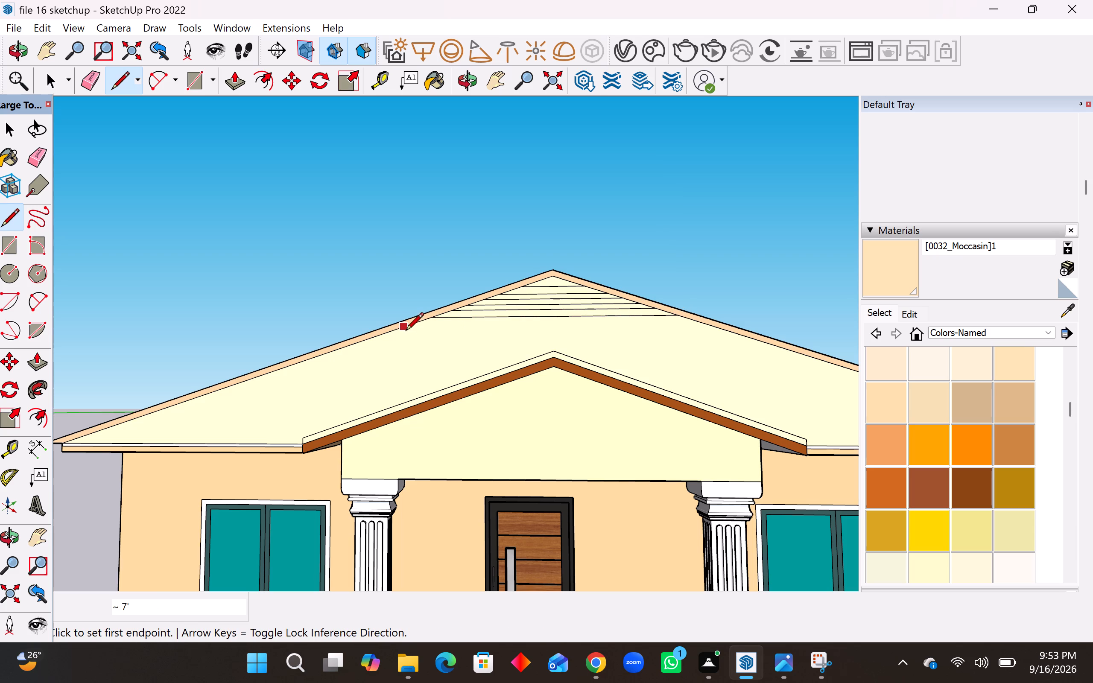
left_click_drag(412, 331, 417, 331)
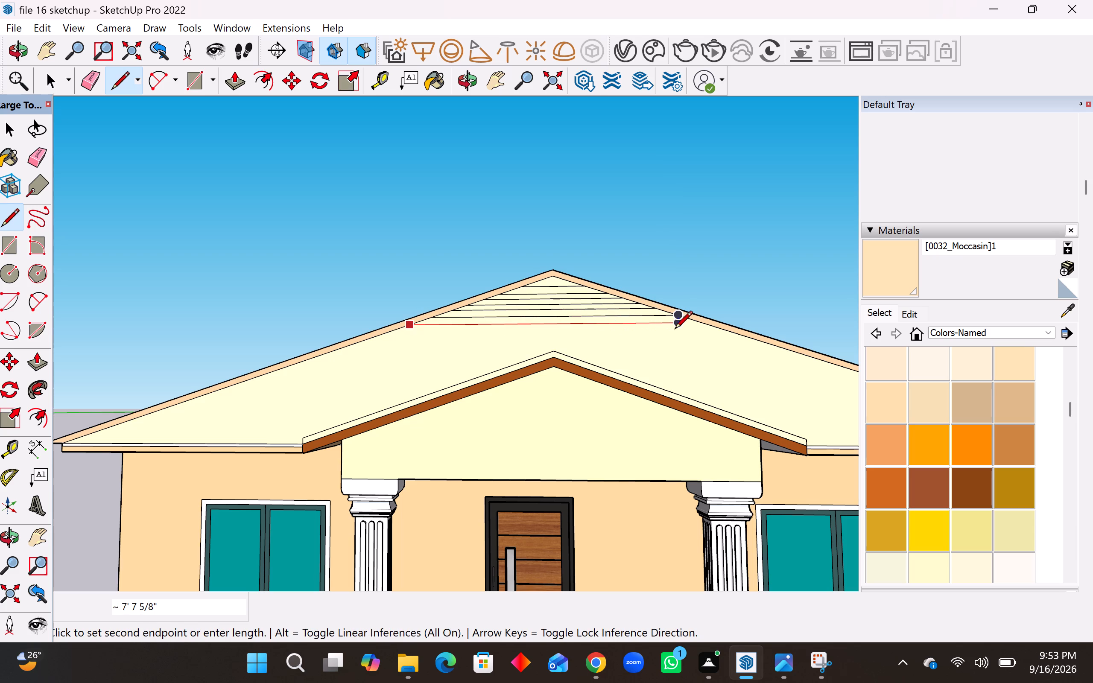
left_click(698, 325)
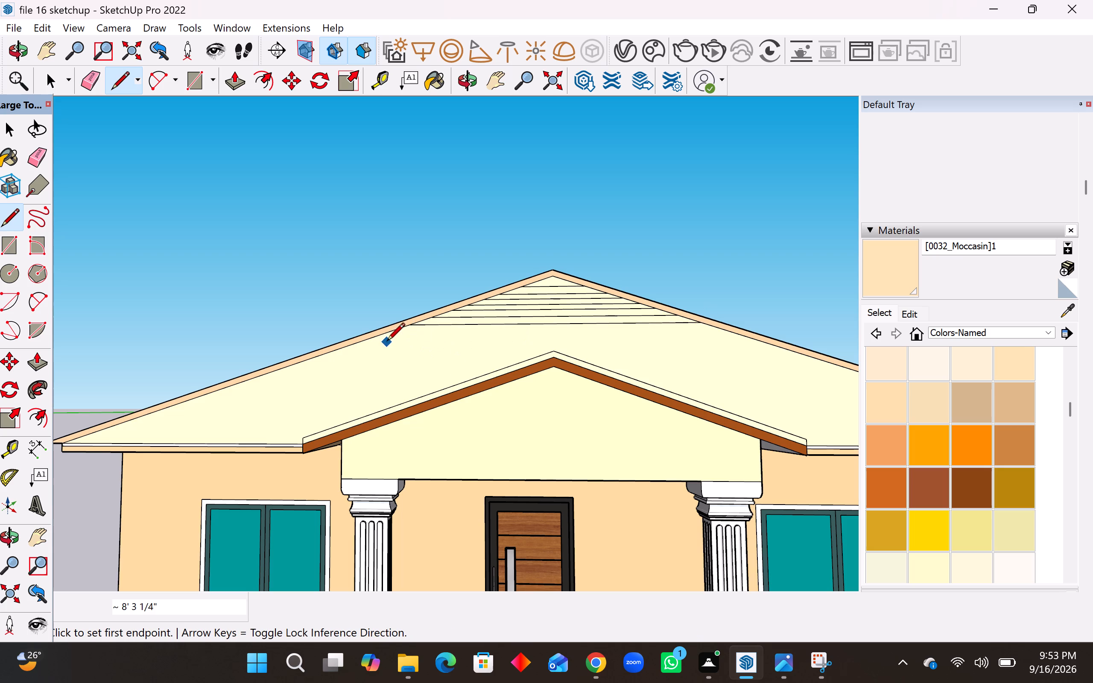
left_click(392, 336)
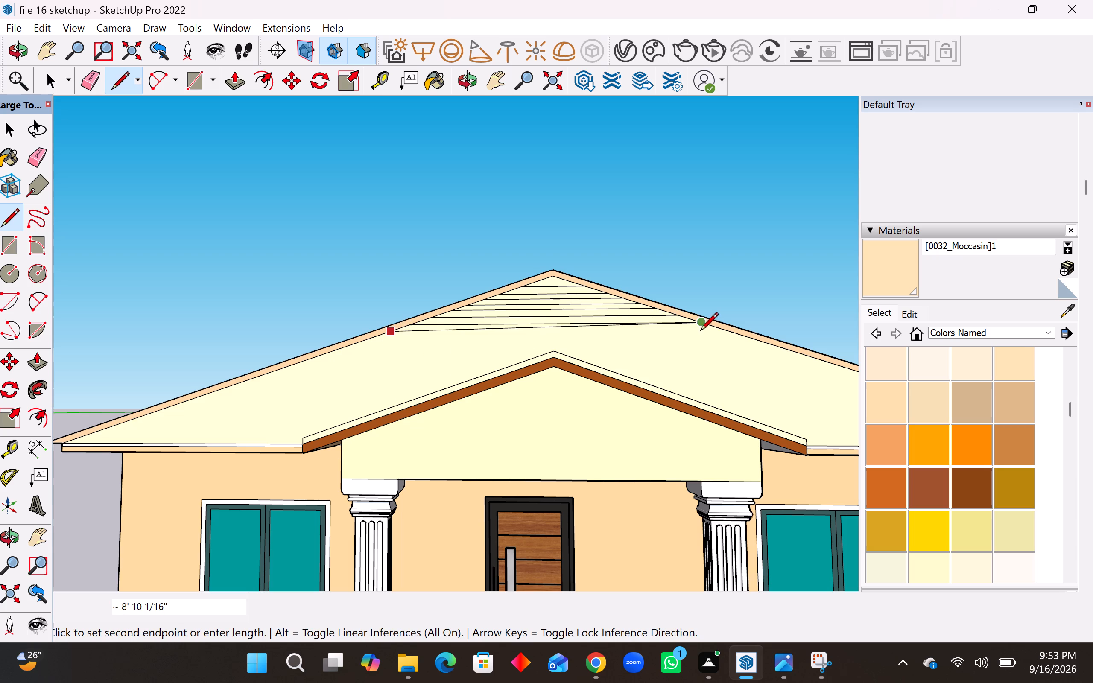
left_click(715, 332)
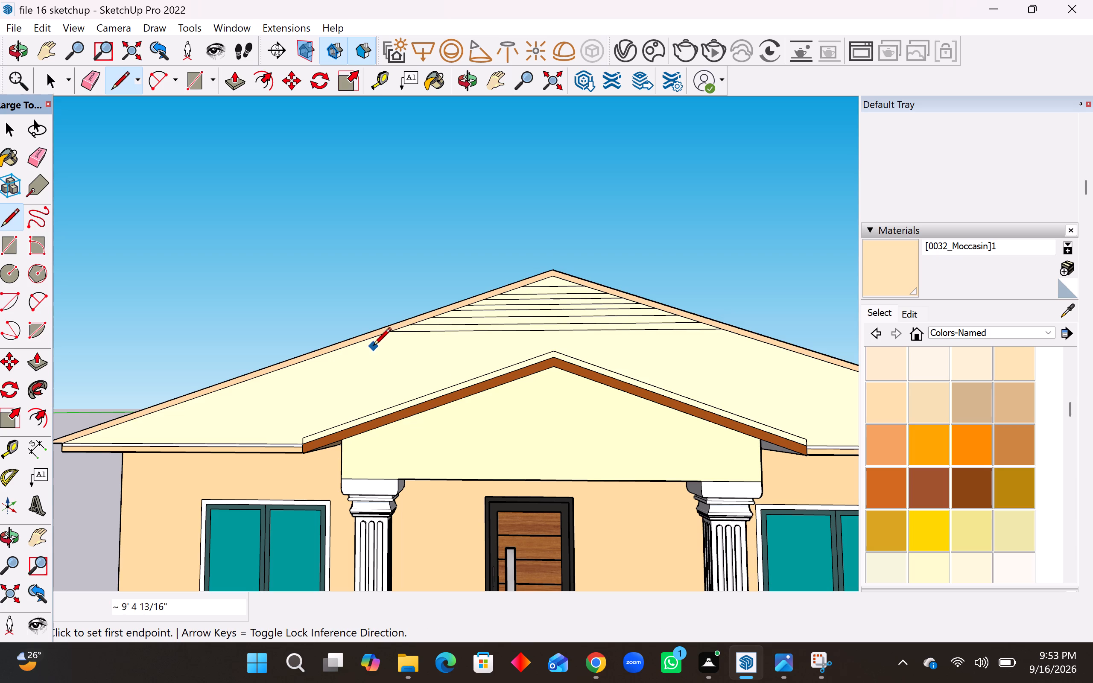
left_click(369, 344)
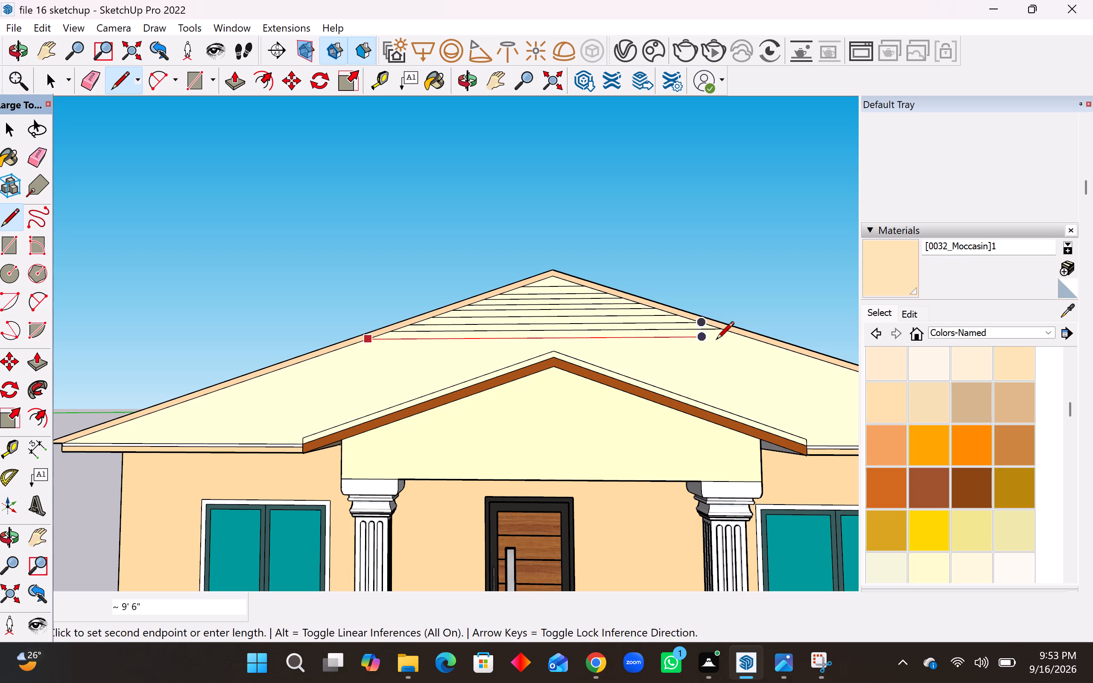
left_click(739, 338)
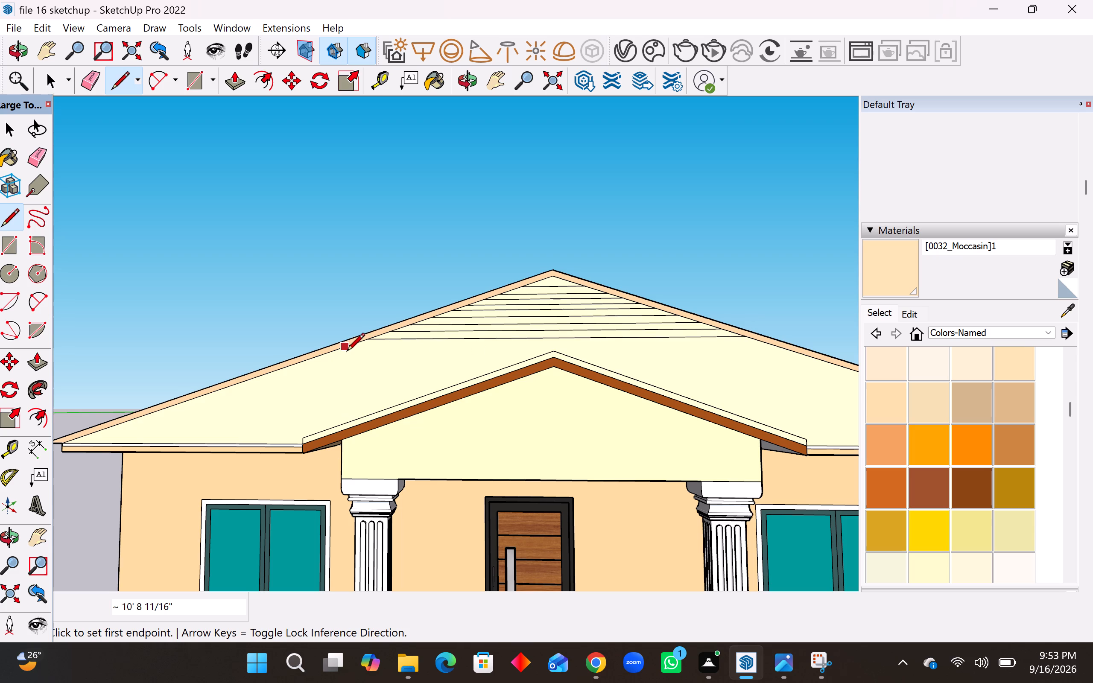
Draw two more edge-to-edge horizontal lines down the main roof's front face, about 12' 11/16" and 13' 9 1/16" long.
left_click(347, 352)
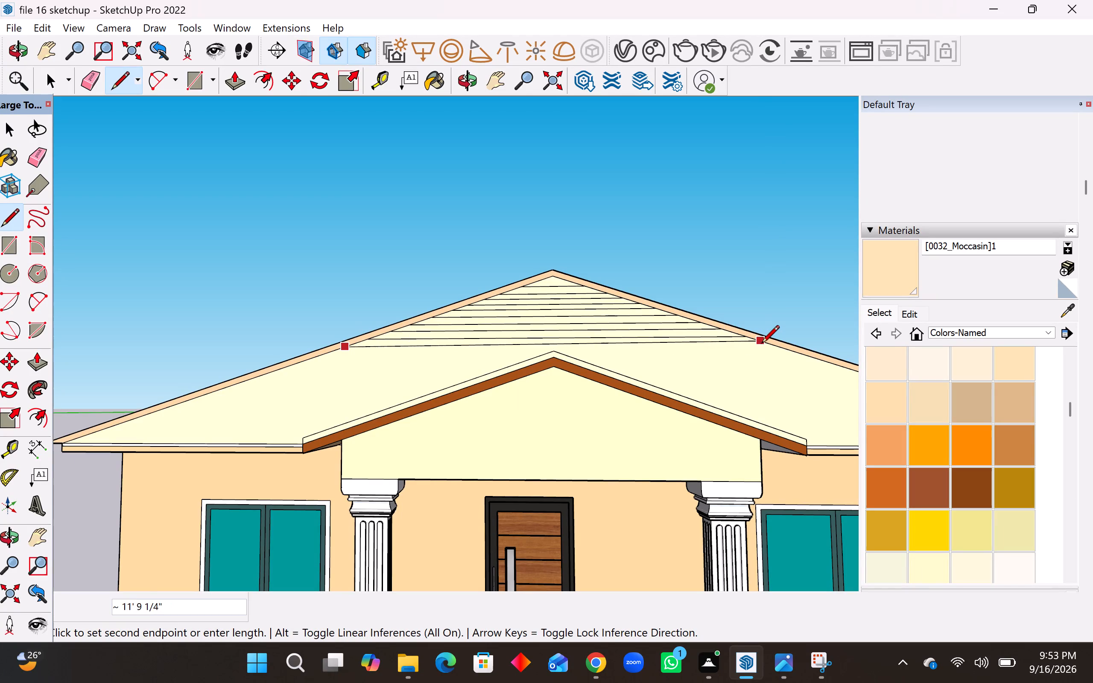
left_click(764, 345)
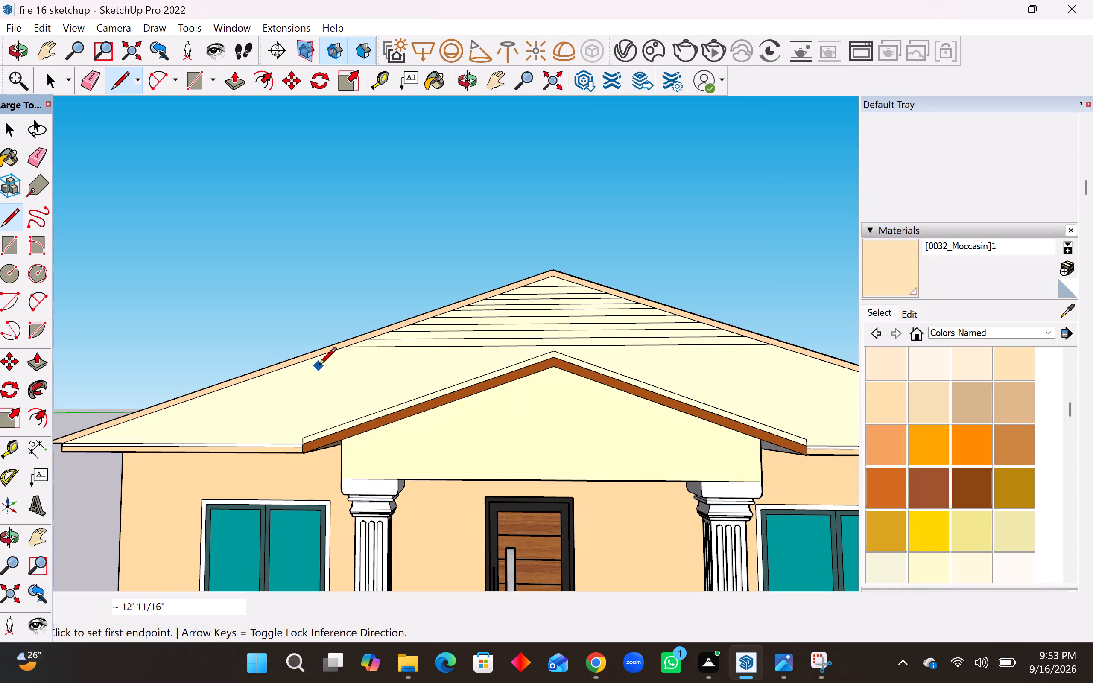
left_click(318, 362)
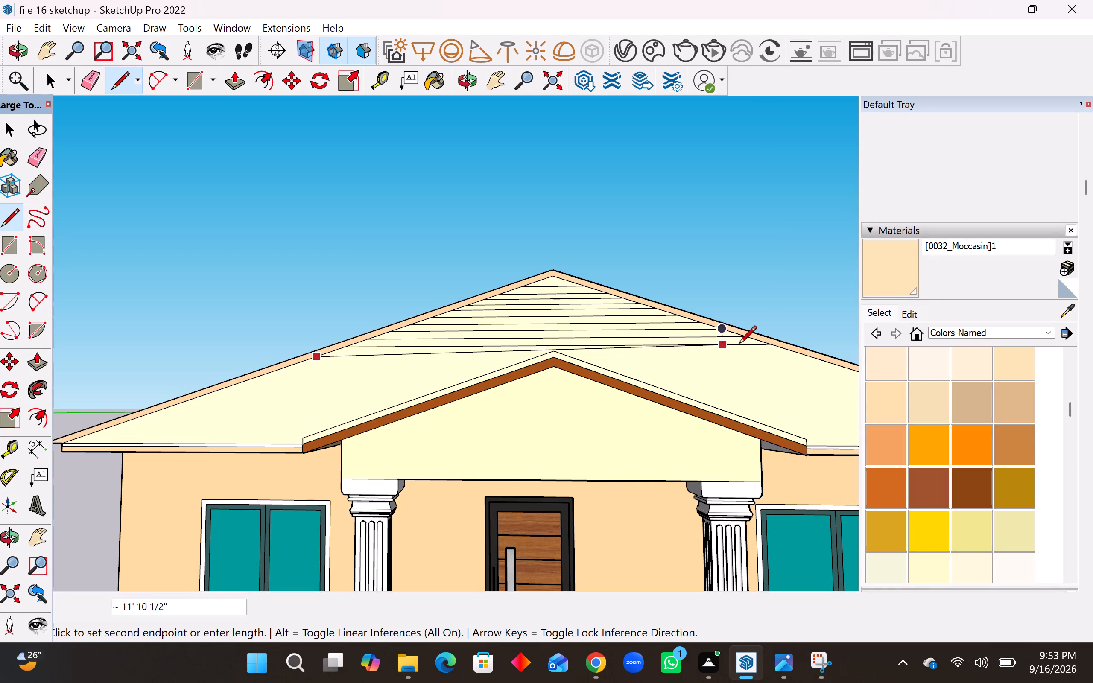
left_click(795, 352)
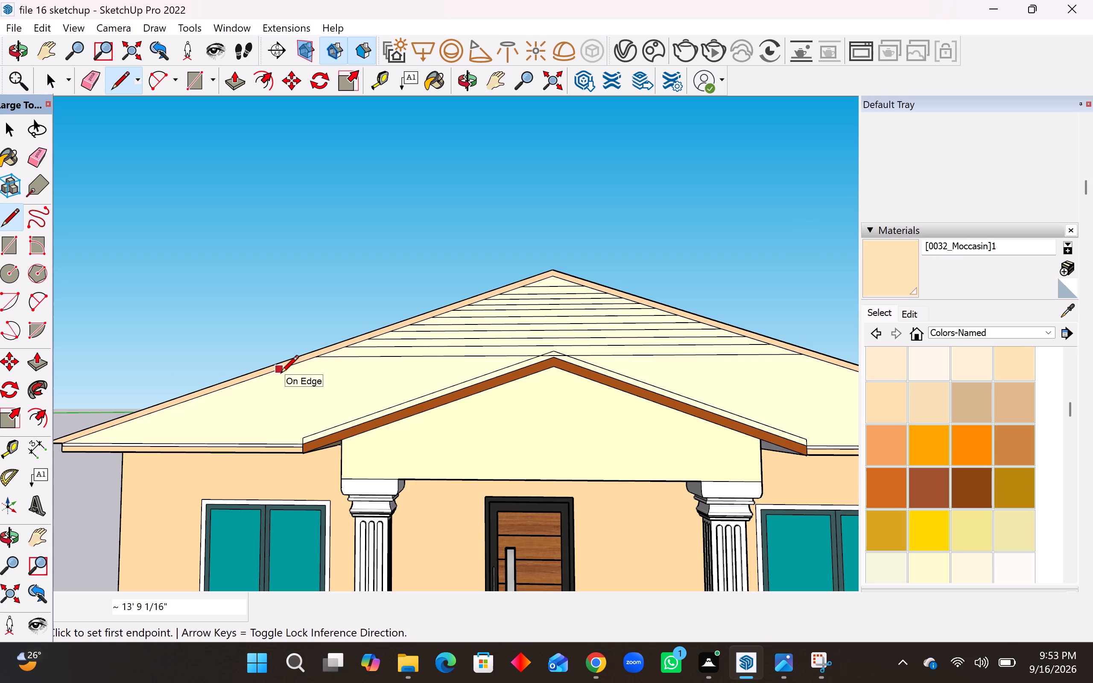
Draw five horizontal lines from the main roof's left sloping edge to the porch gable, each about 6' 6" to 6' 7" long.
left_click(300, 369)
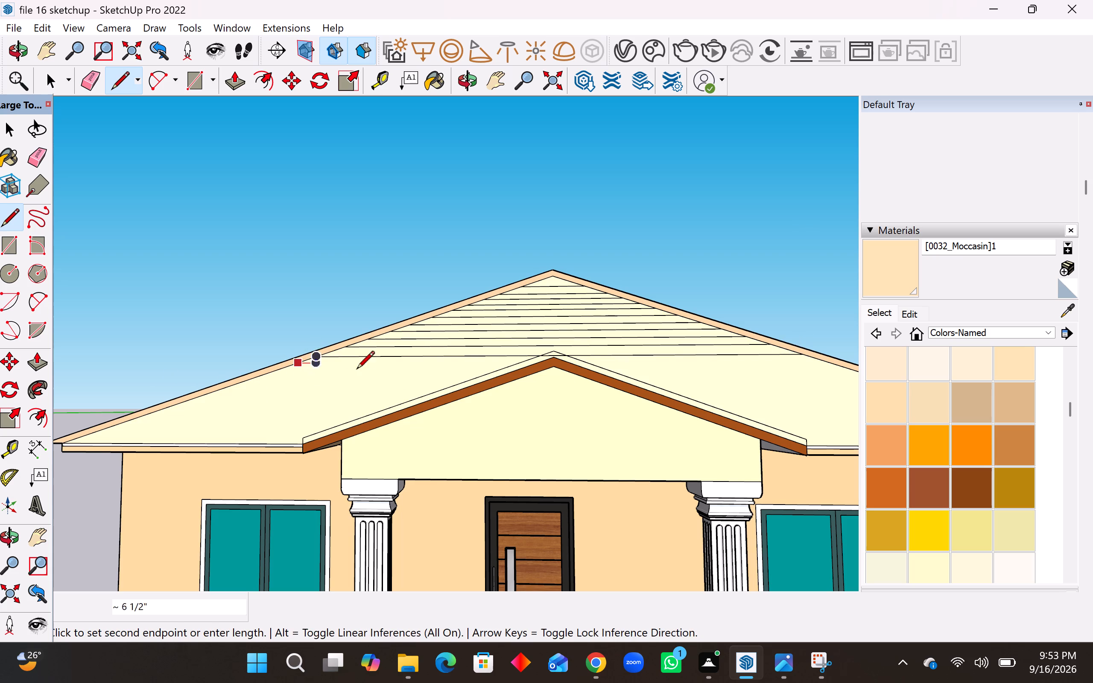
left_click(514, 363)
left_click(269, 377)
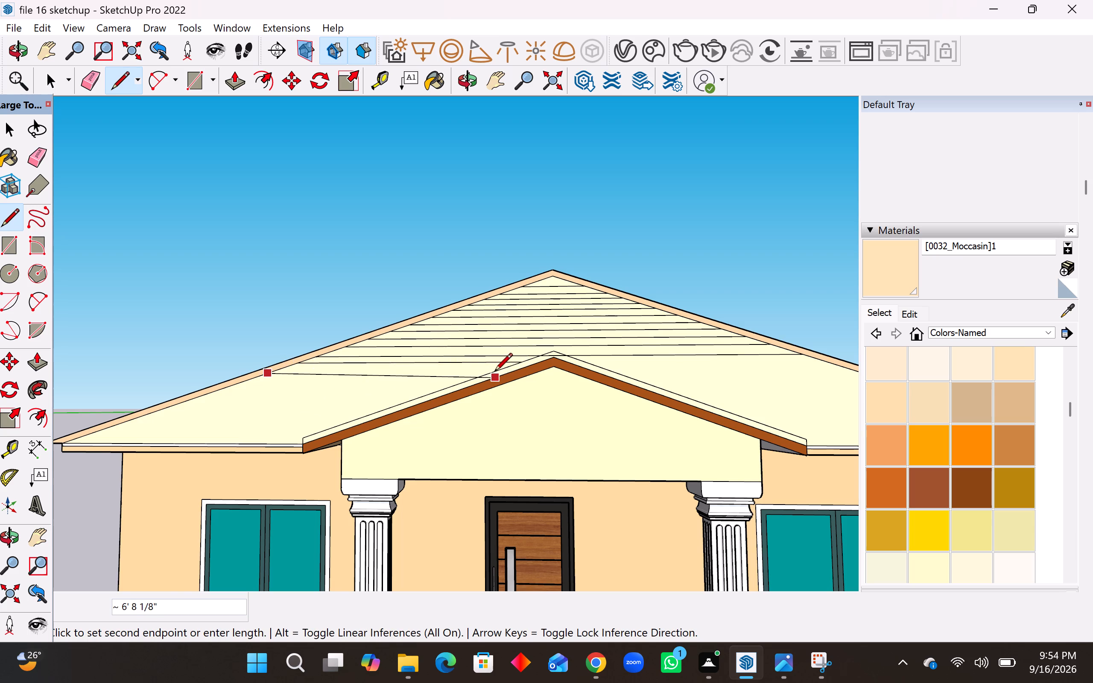
left_click(491, 370)
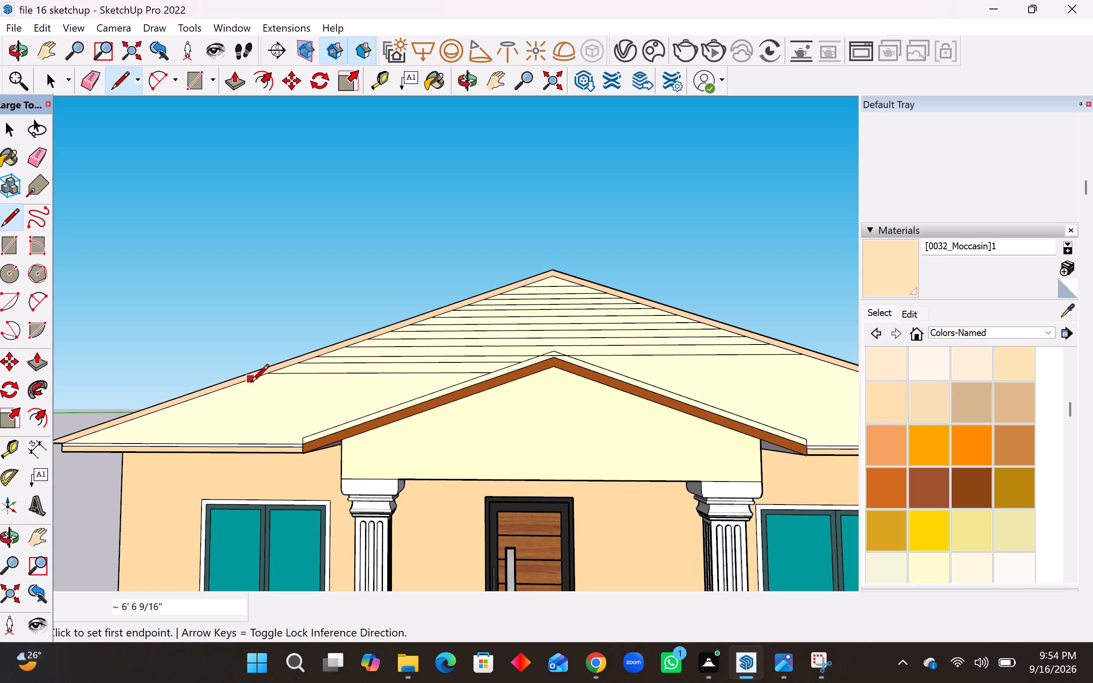
left_click(248, 384)
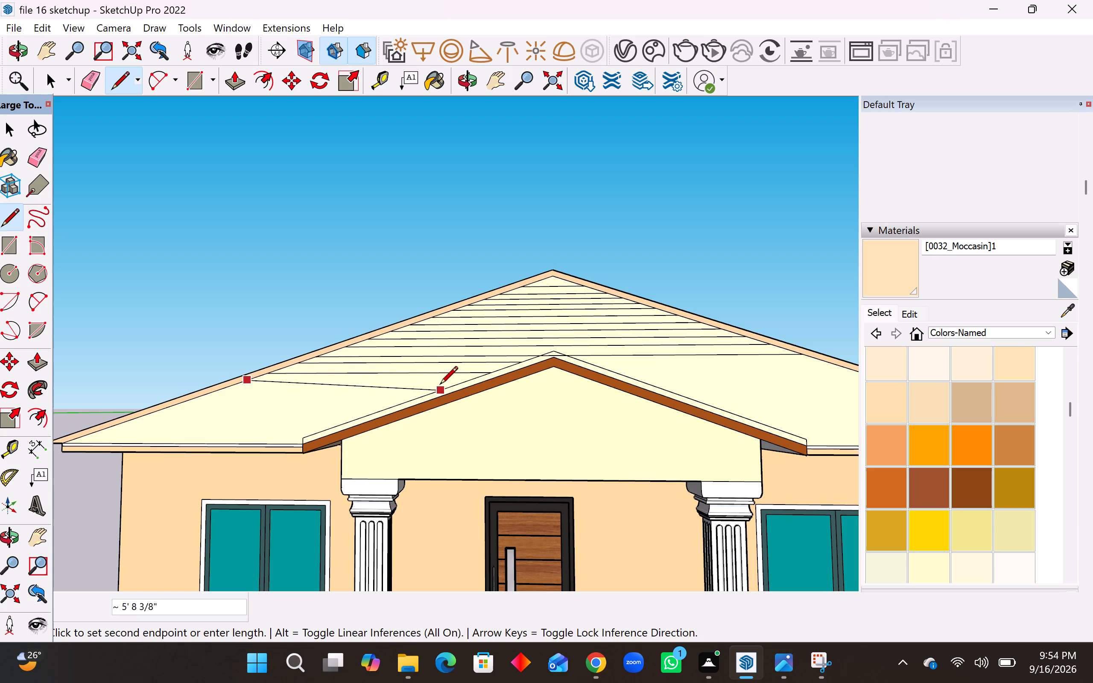
left_click(466, 380)
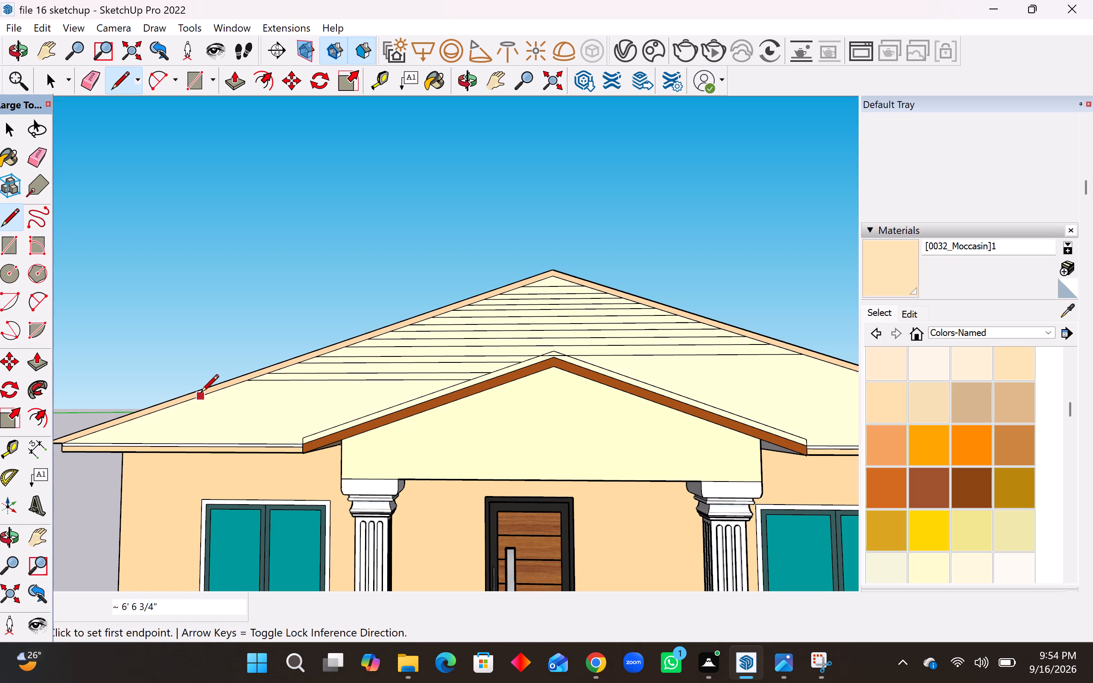
left_click(217, 394)
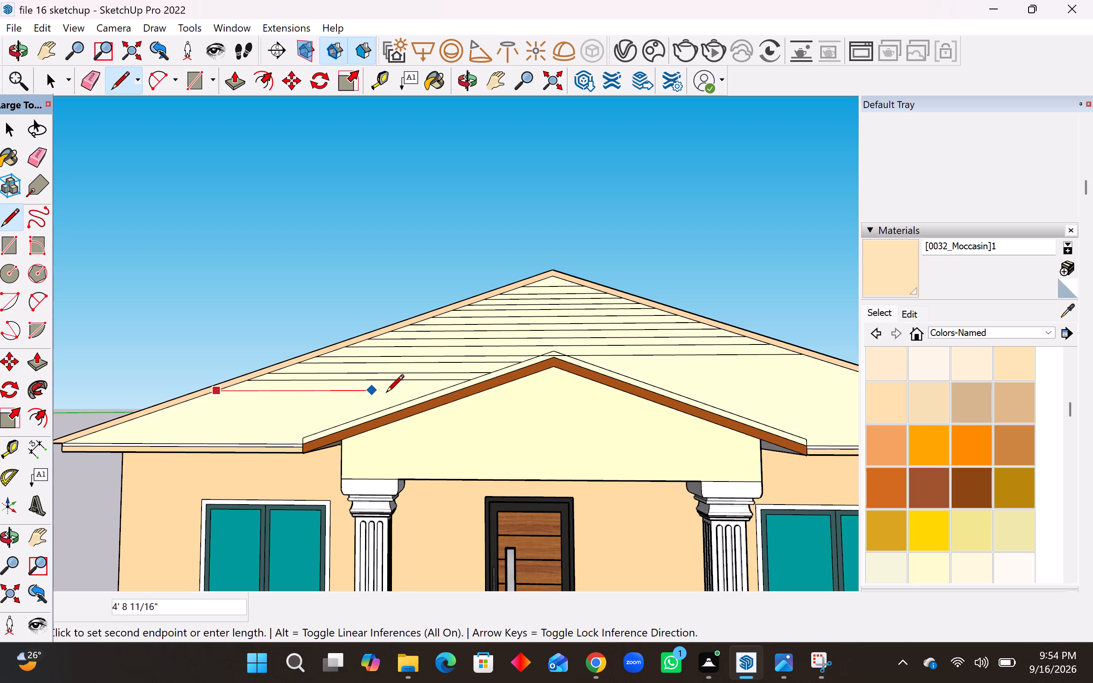
left_click(441, 389)
left_click(195, 403)
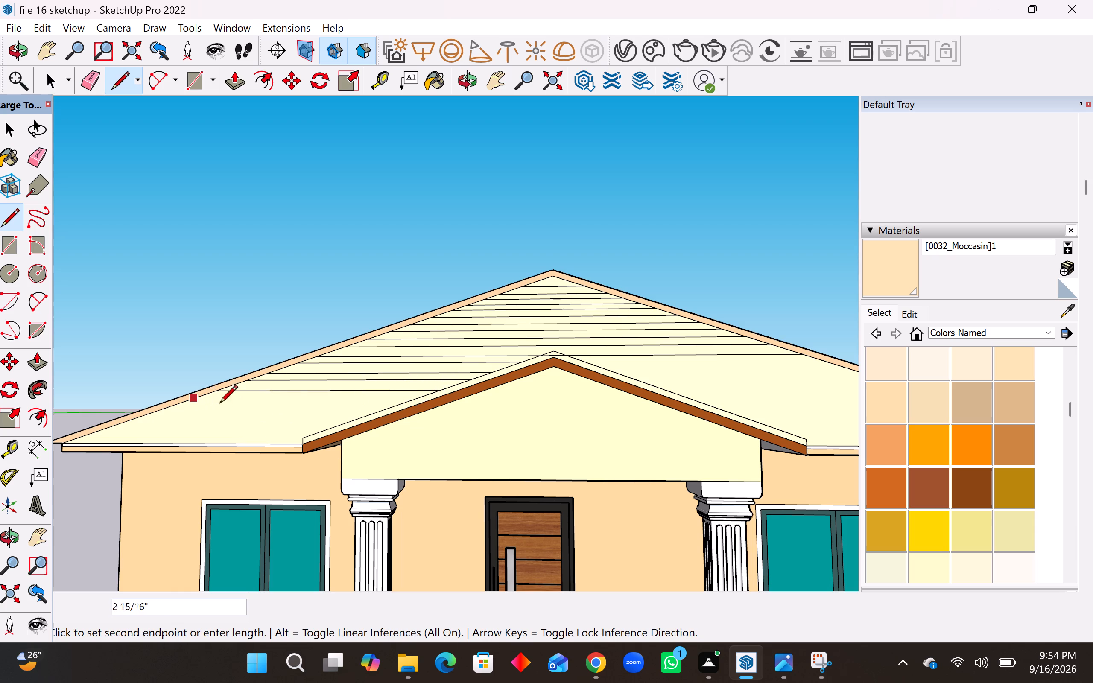
left_click(413, 398)
Draw five more horizontal lines on the roof's left side down to the eave, ending at the porch gable, about 6' 8" long.
left_click(167, 414)
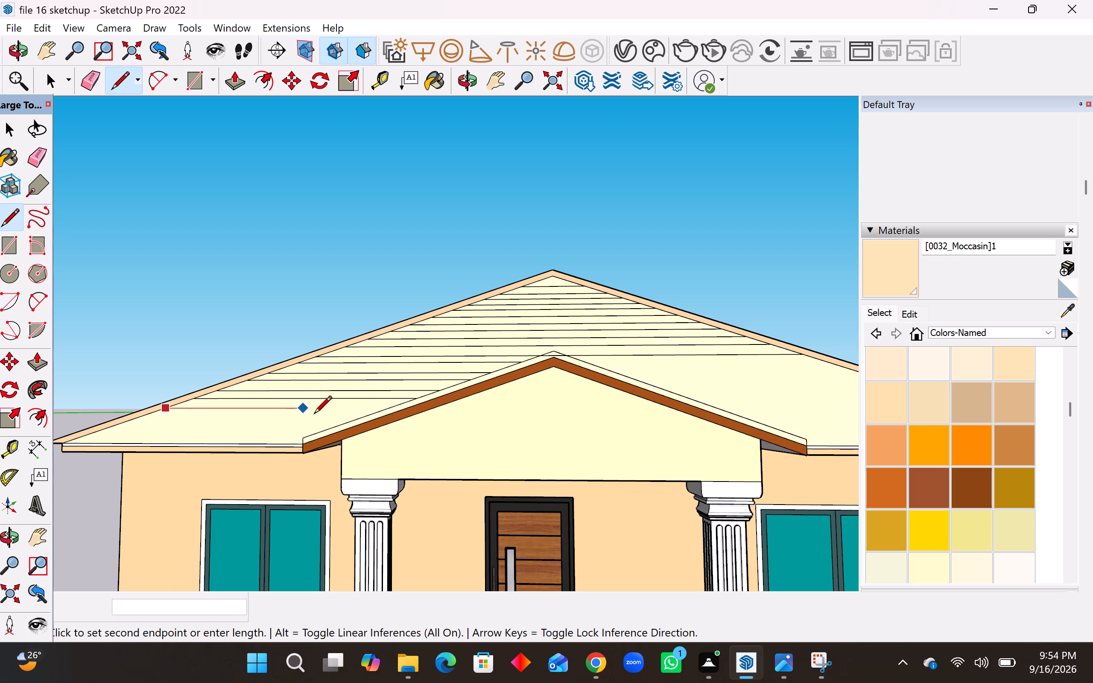
left_click(385, 409)
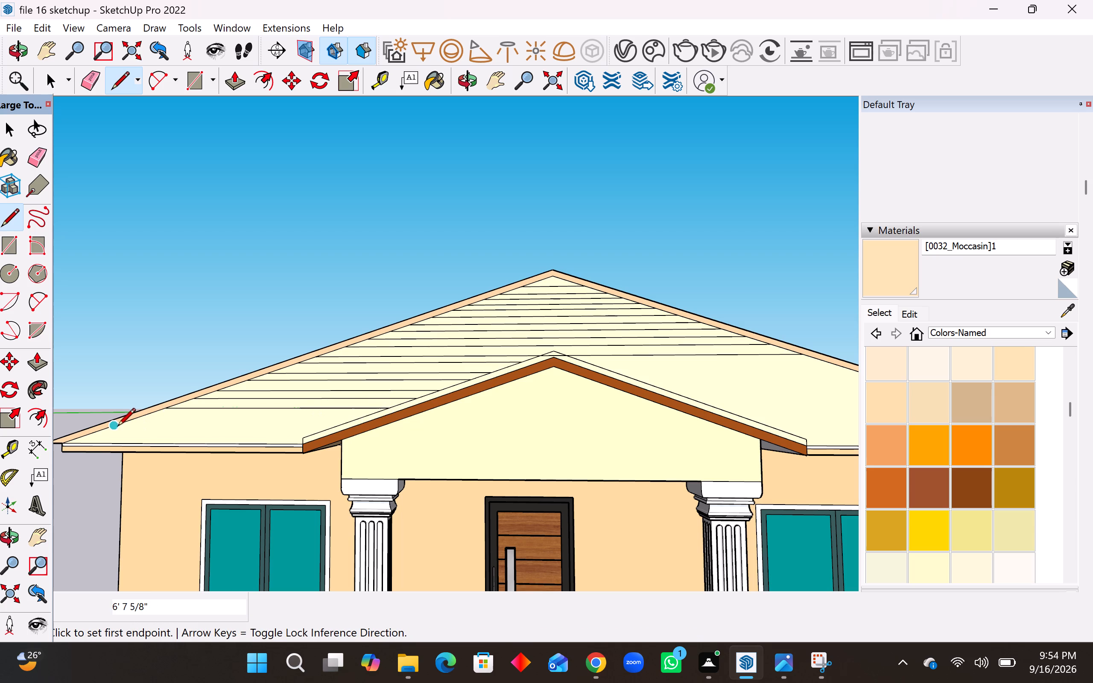
left_click(139, 420)
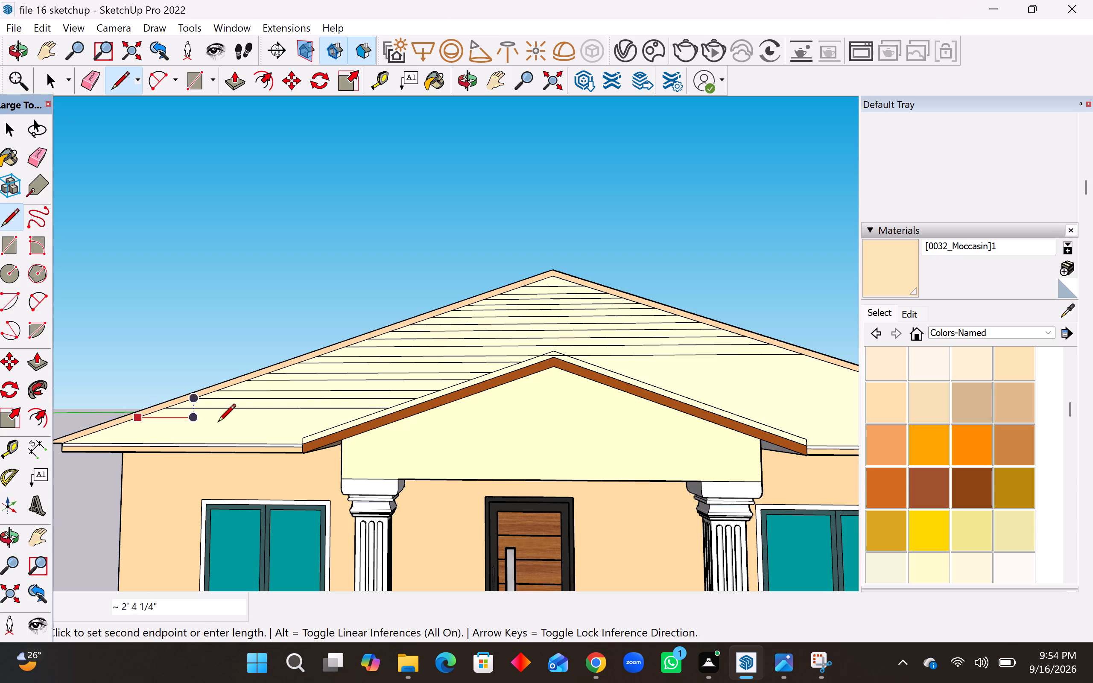
left_click(362, 418)
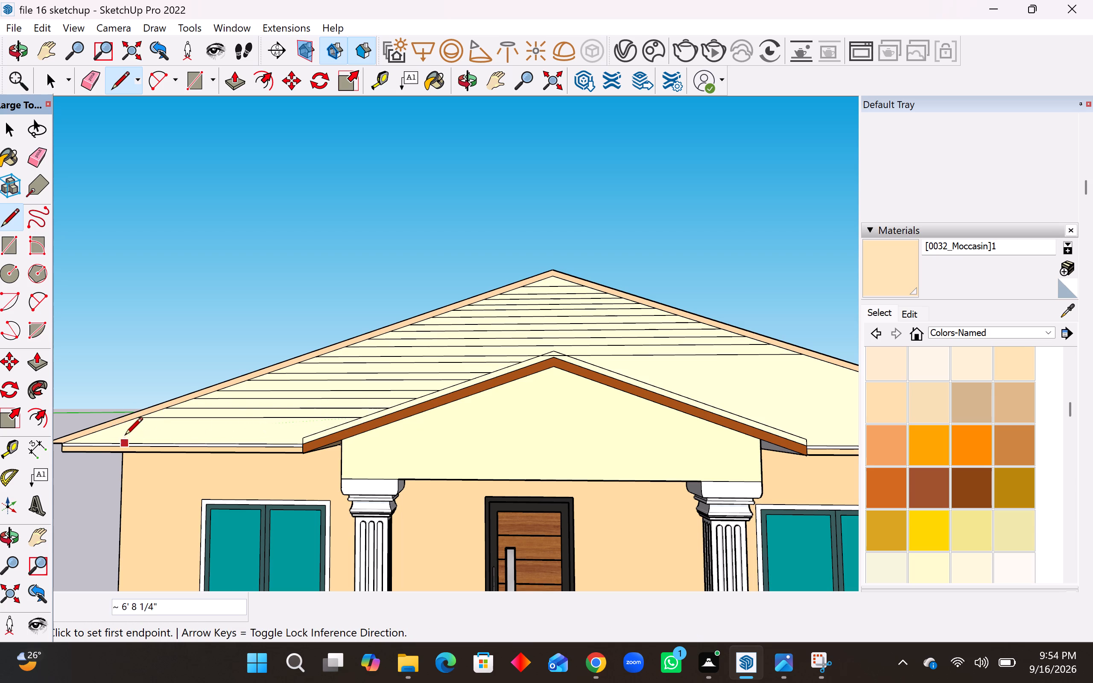
left_click(122, 426)
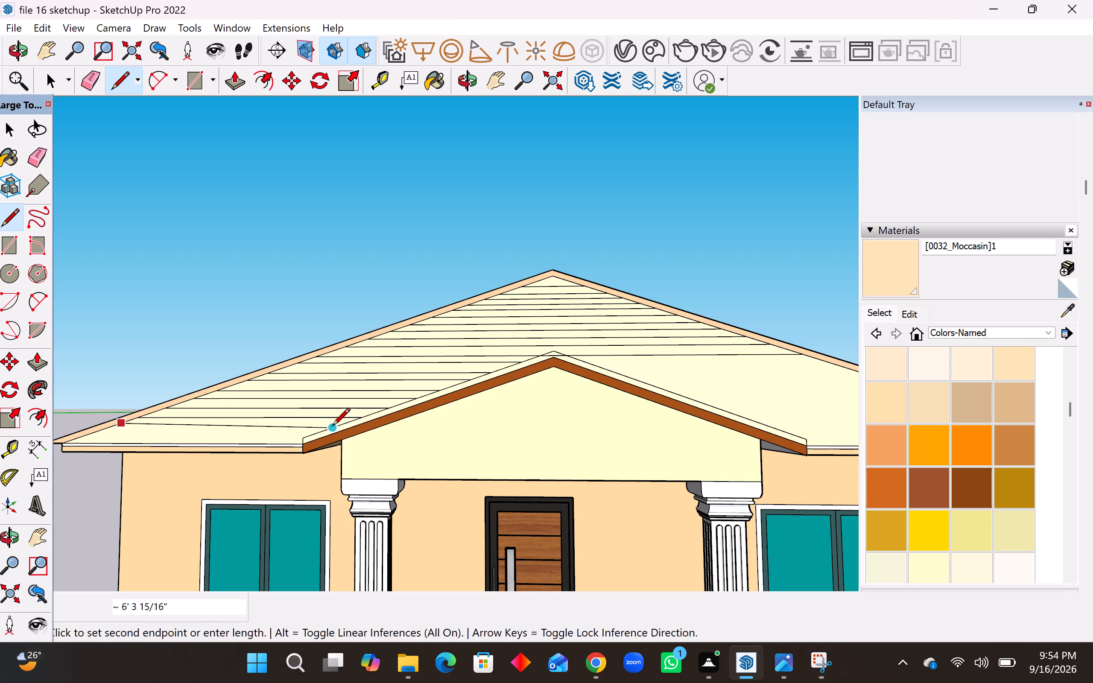
left_click(339, 424)
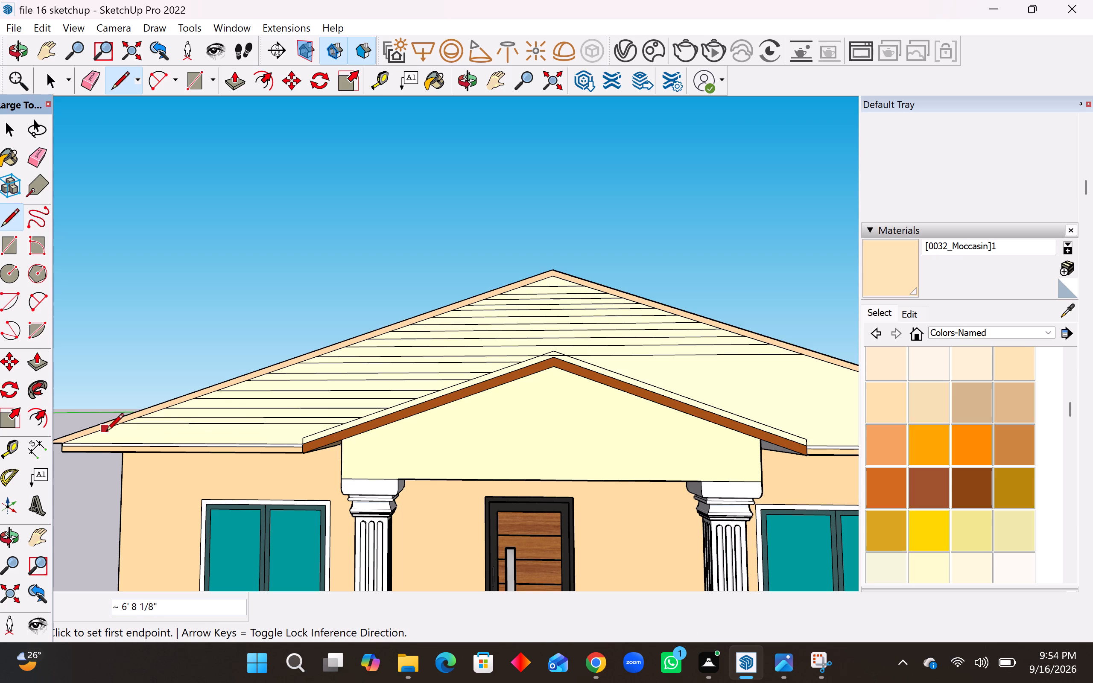
left_click(102, 433)
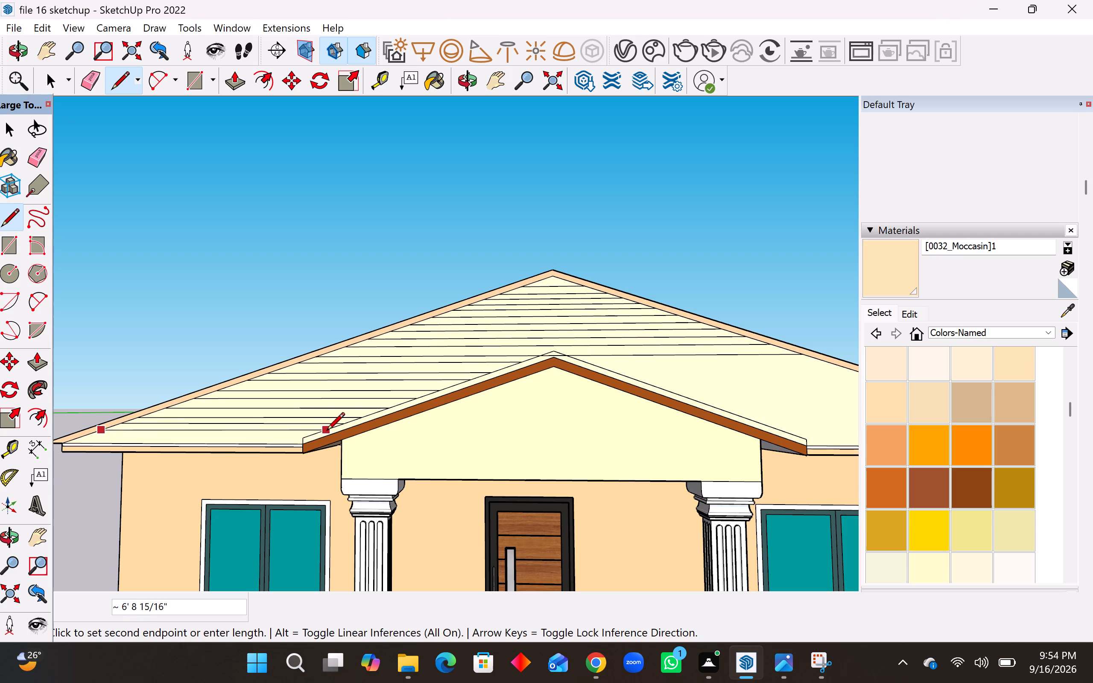
left_click(324, 434)
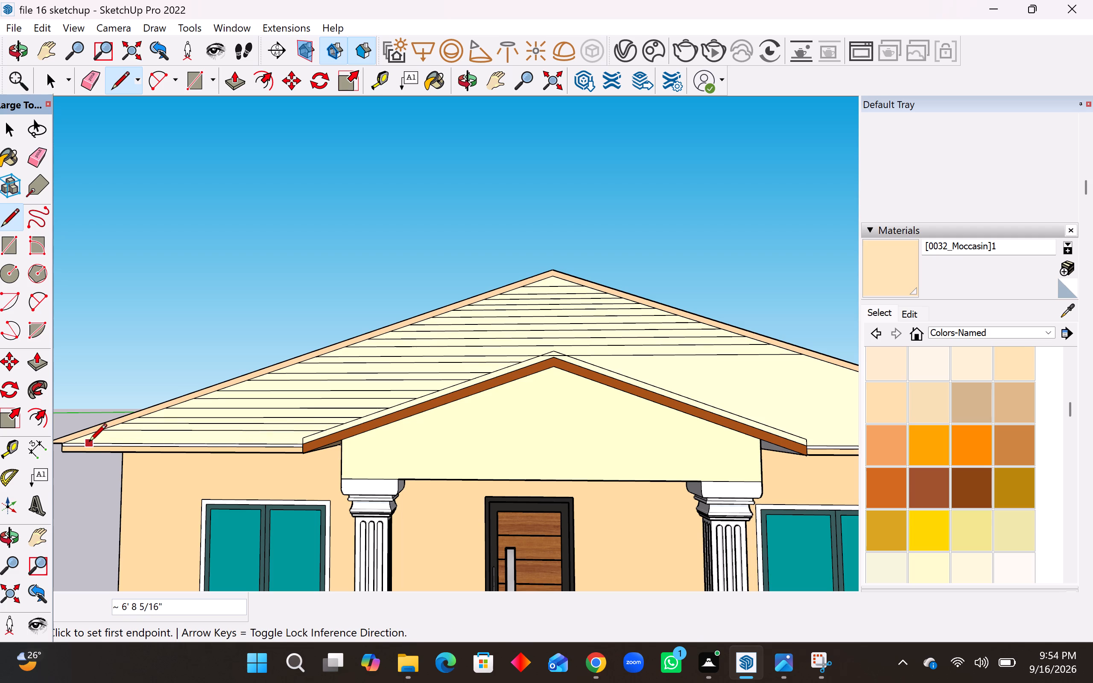
left_click(86, 437)
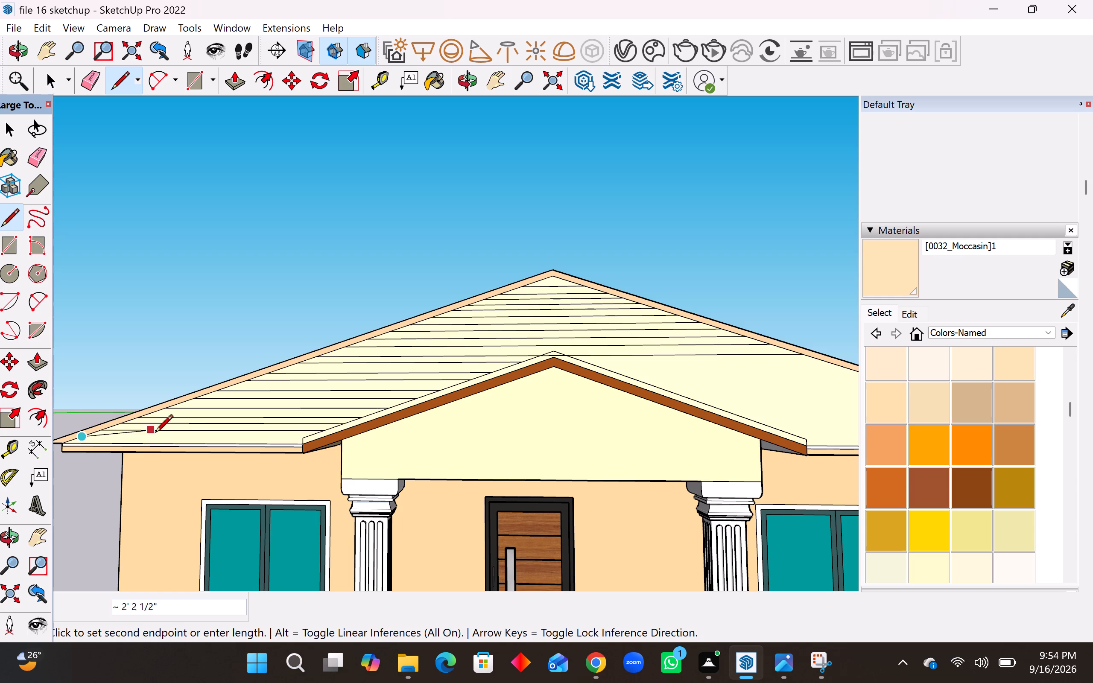
left_click(301, 436)
Erase the stray course-line segment crossing the porch gable's upper strip at its peak.
scroll(0, 457, "down", 4)
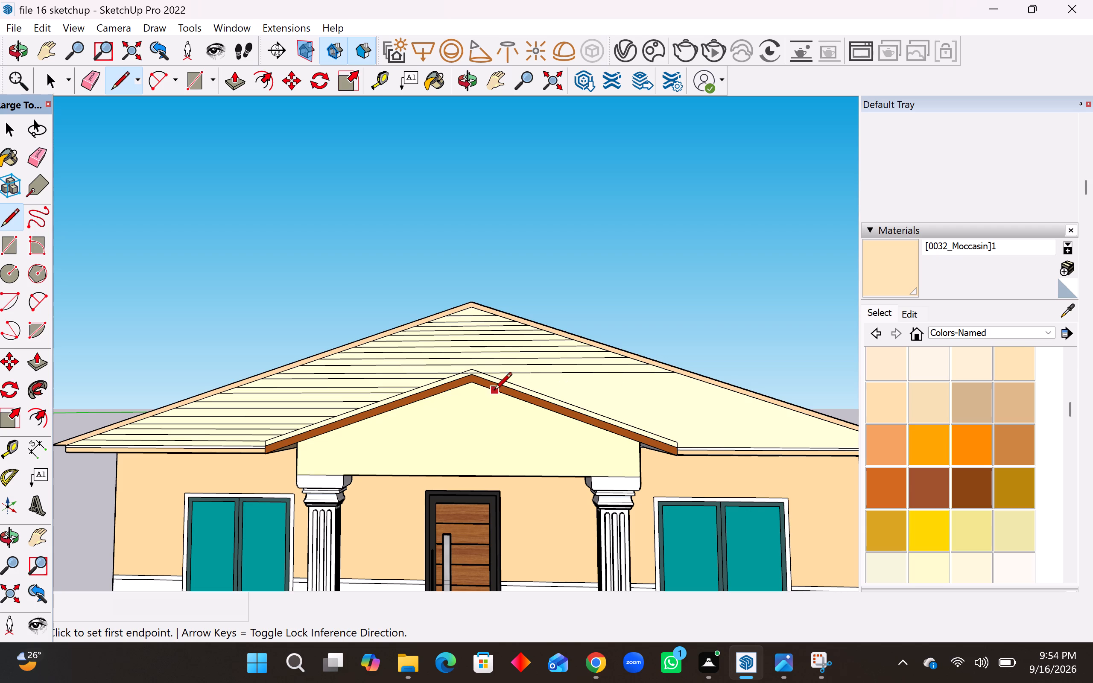
scroll(483, 383, "up", 8)
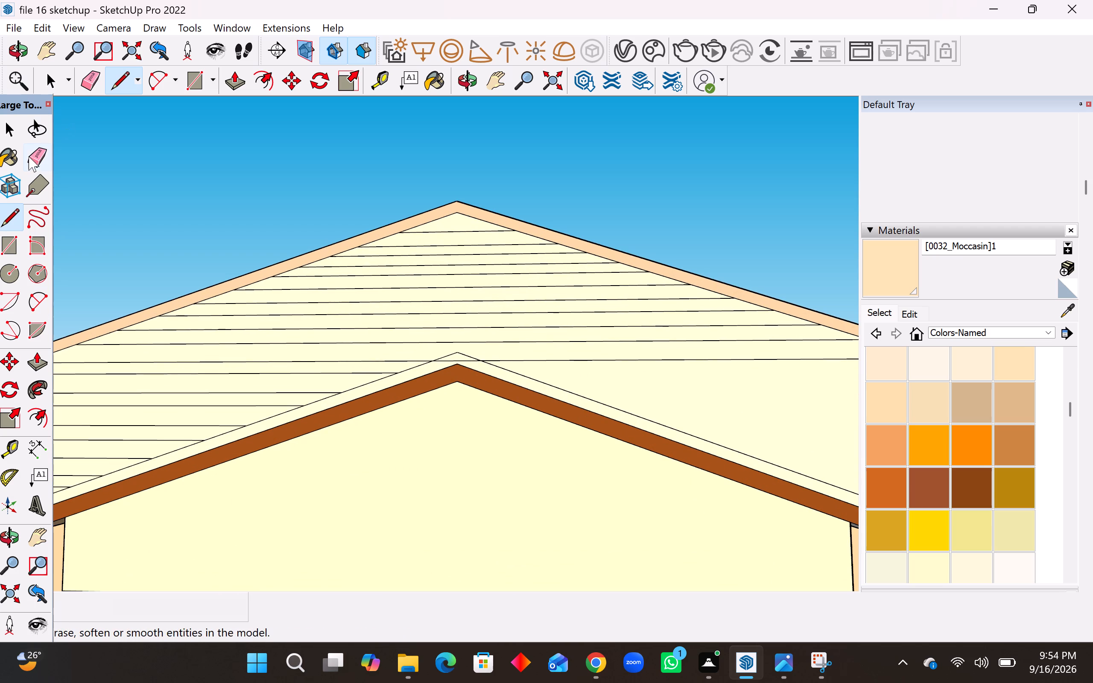
left_click(28, 160)
scroll(454, 373, "up", 3)
left_click(447, 356)
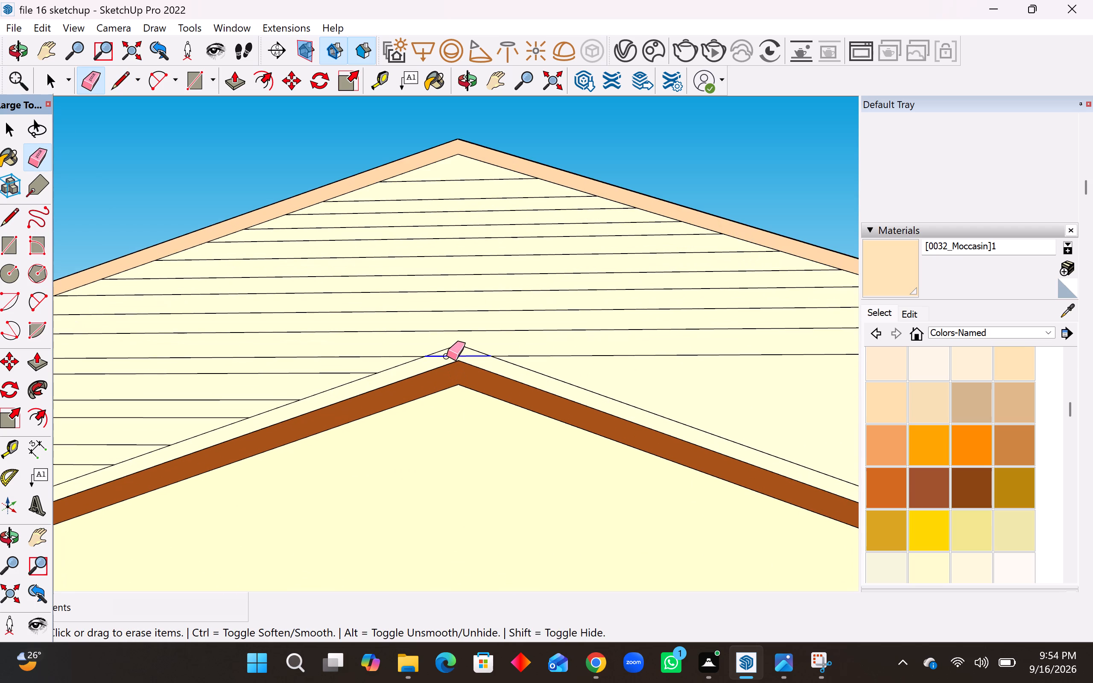
scroll(390, 366, "down", 3)
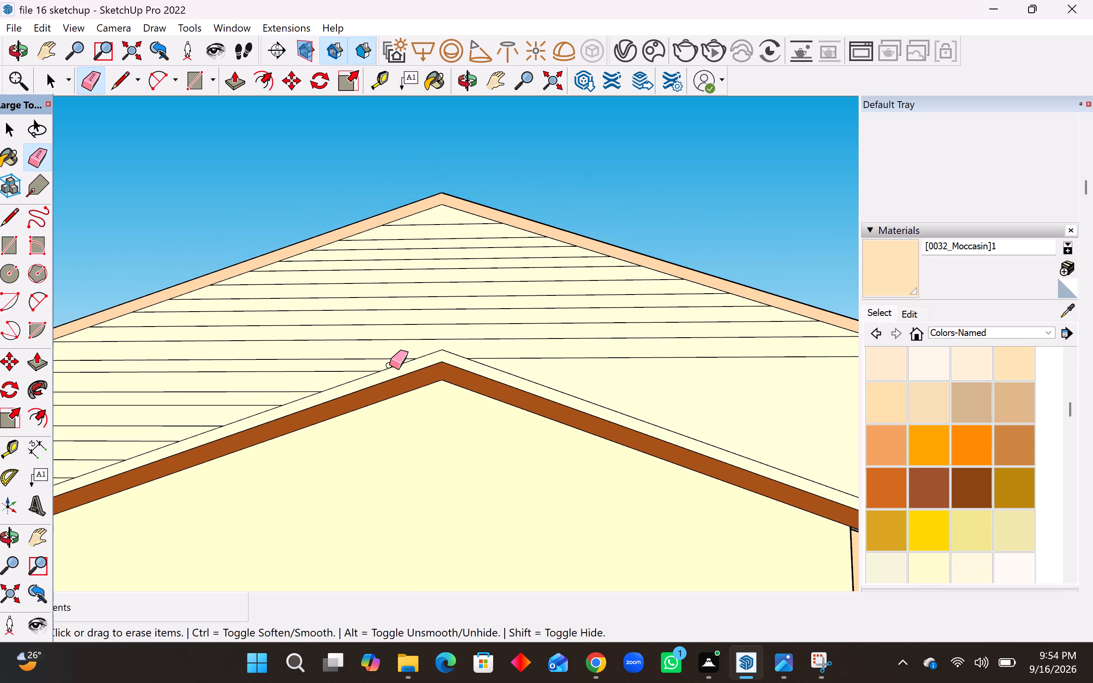
key("space")
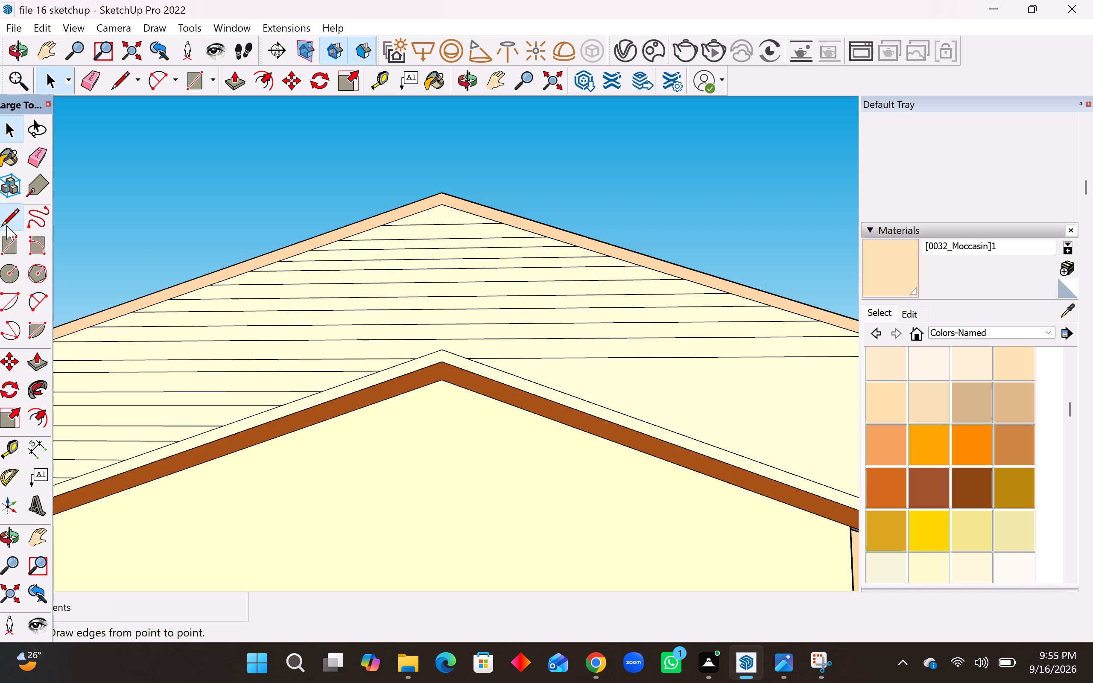
Draw two horizontal lines from the porch gable's right slope to the main roof's right edge, about 6' 7" and 6' 7 11/16" long.
left_click(6, 225)
scroll(247, 382, "down", 5)
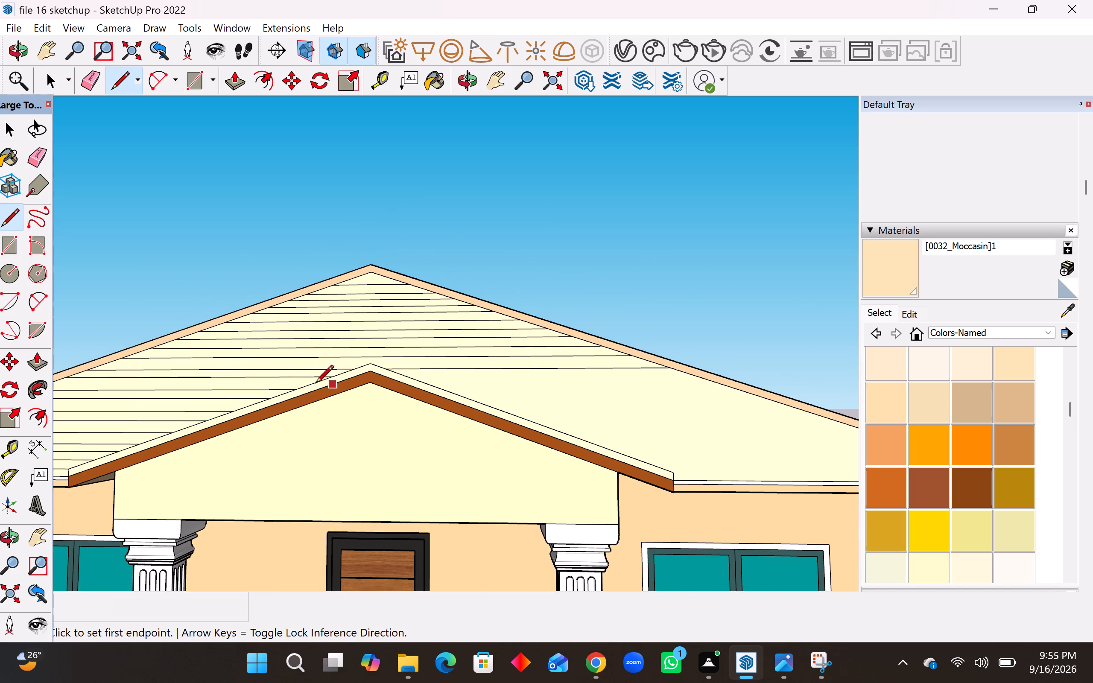
left_click(415, 379)
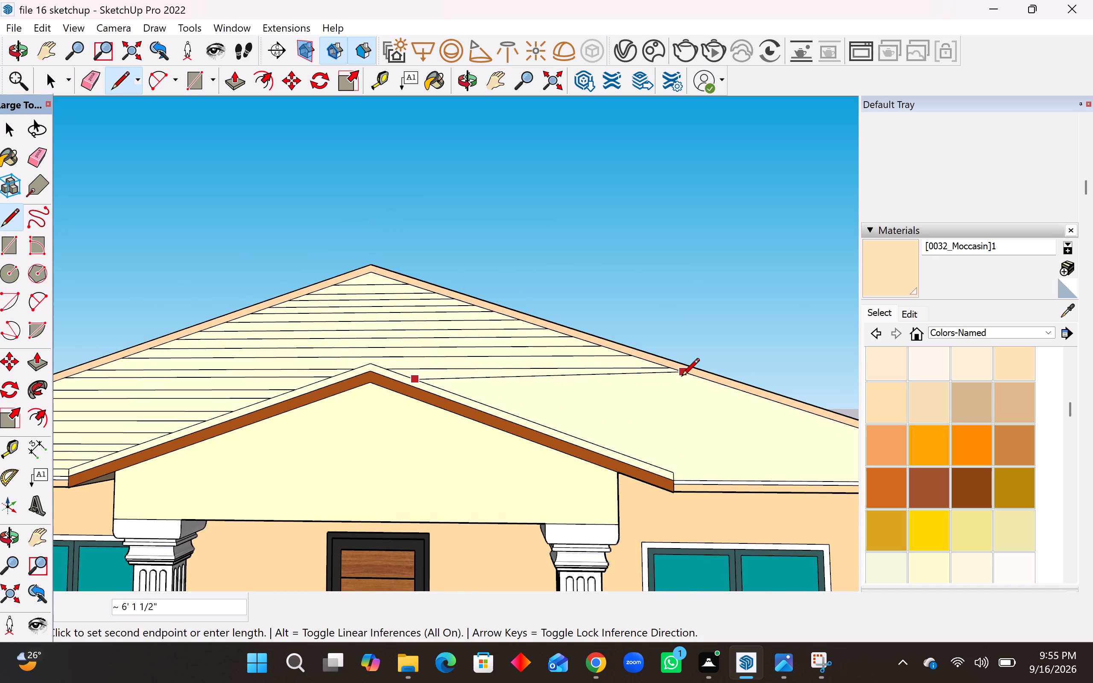
left_click(694, 379)
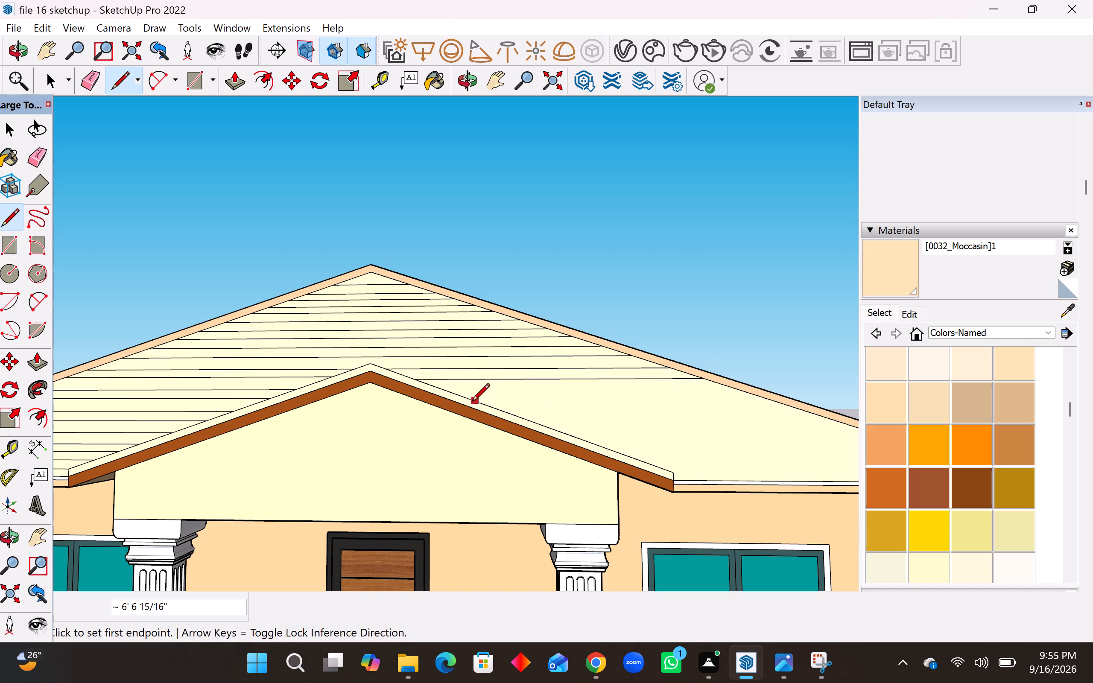
scroll(447, 394, "up", 3)
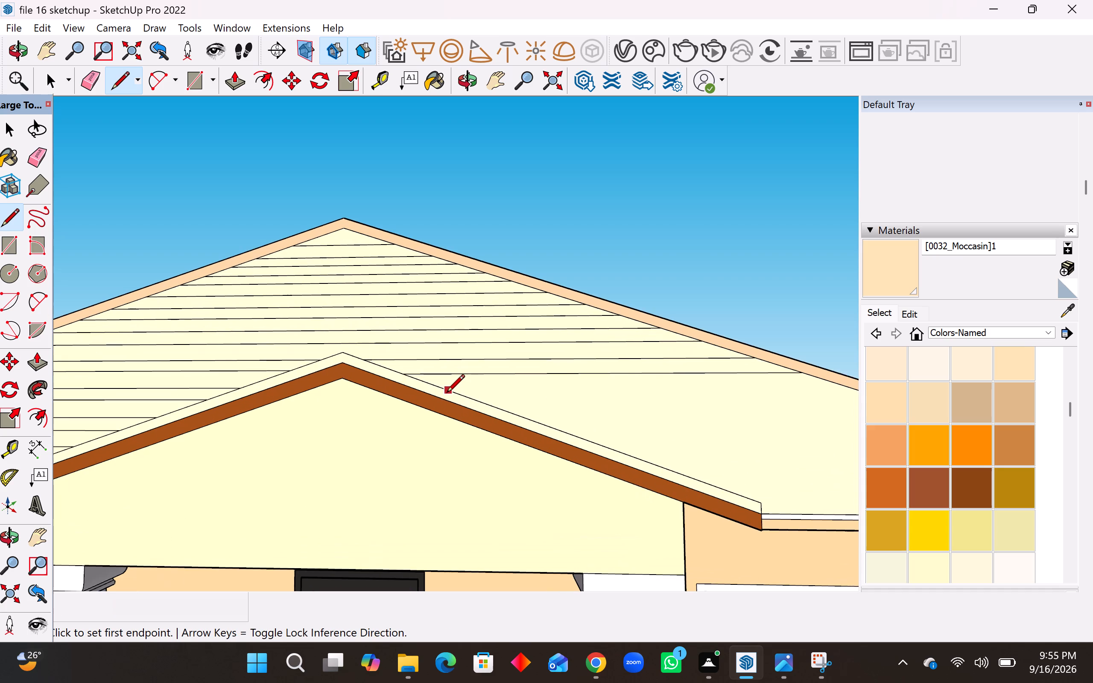
left_click(447, 393)
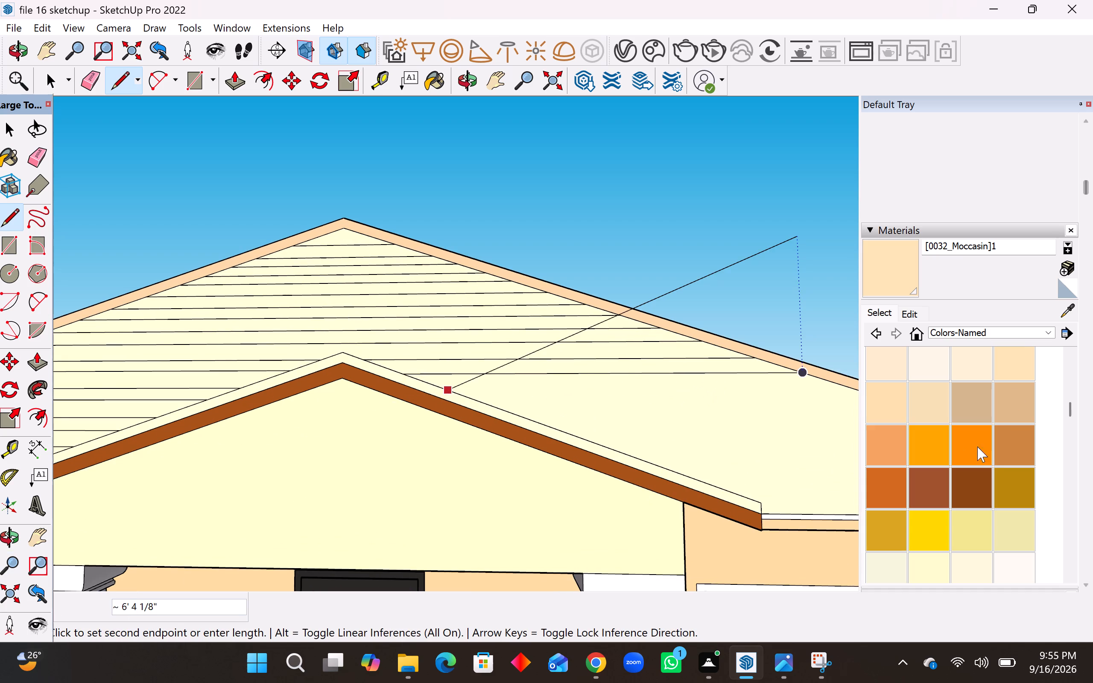
left_click(847, 391)
Draw two more horizontal lines below them between the porch gable and the roof's right edge, the upper one about 6' 8 1/2" long.
scroll(484, 336, "down", 3)
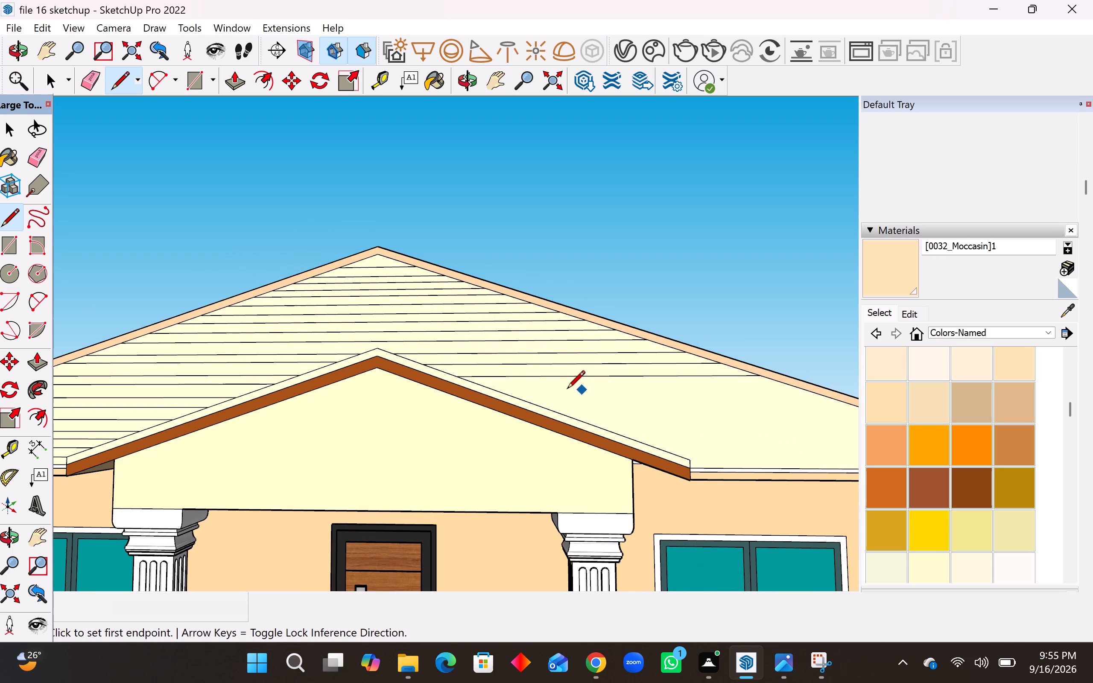
left_click(493, 388)
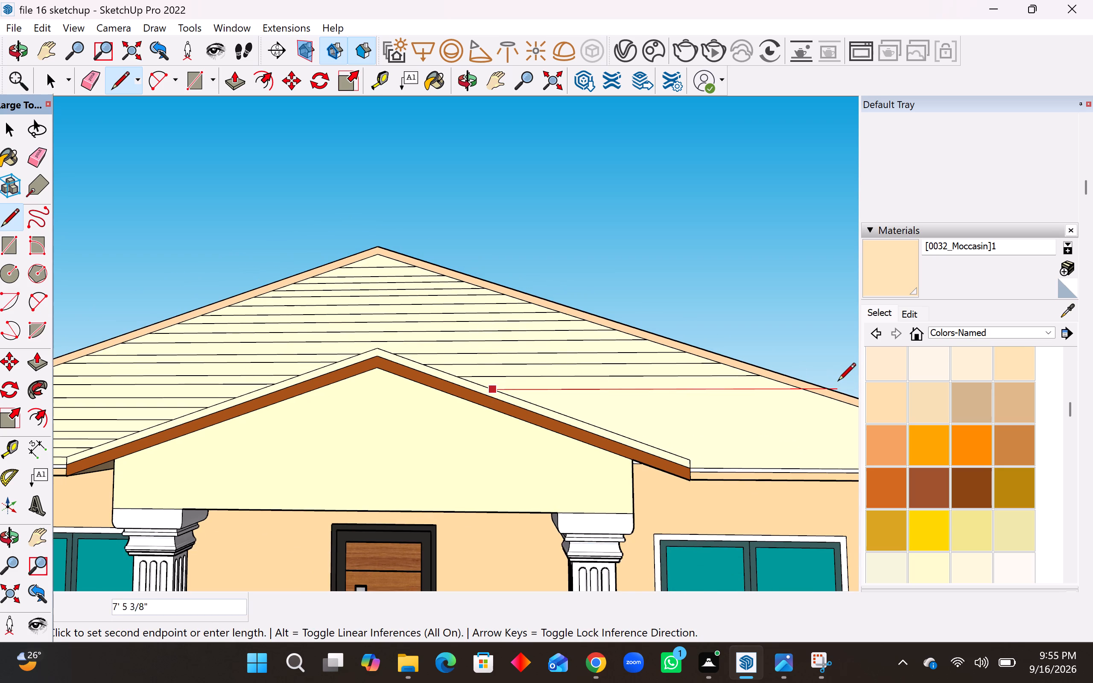
left_click(797, 386)
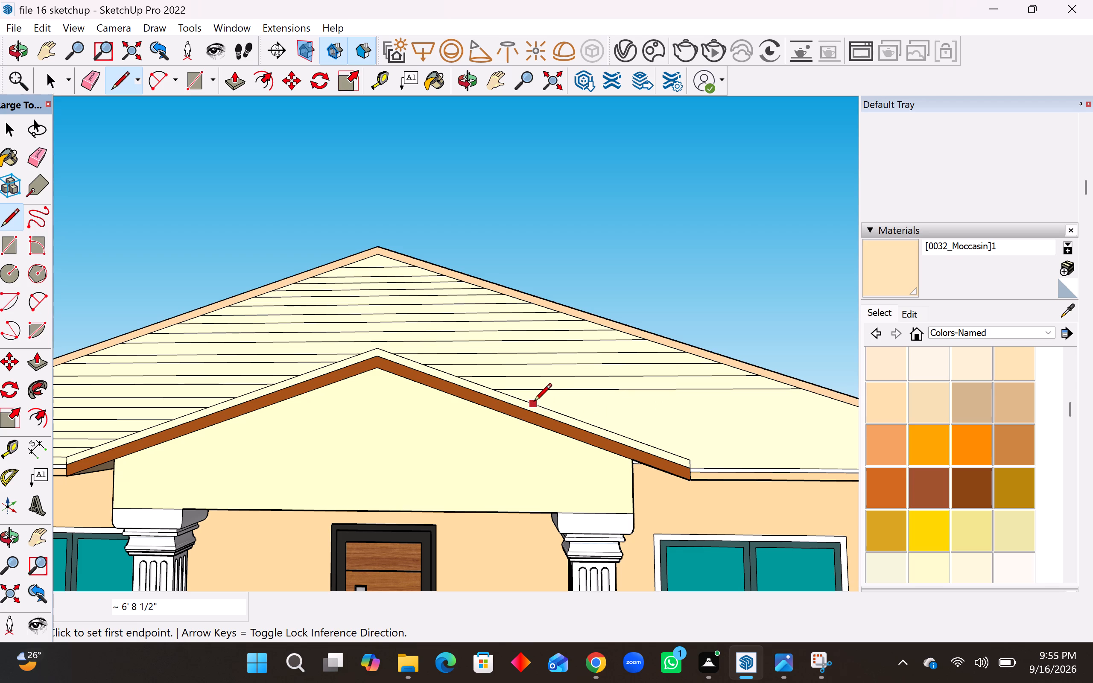
left_click(534, 403)
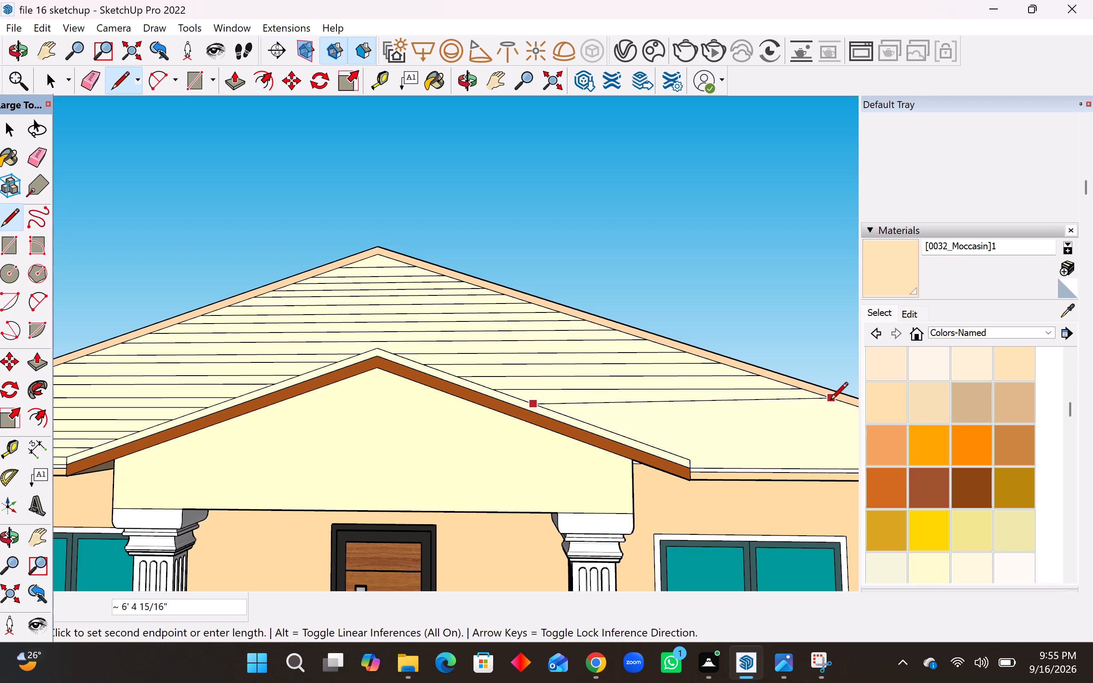
left_click(843, 404)
scroll(524, 348, "down", 4)
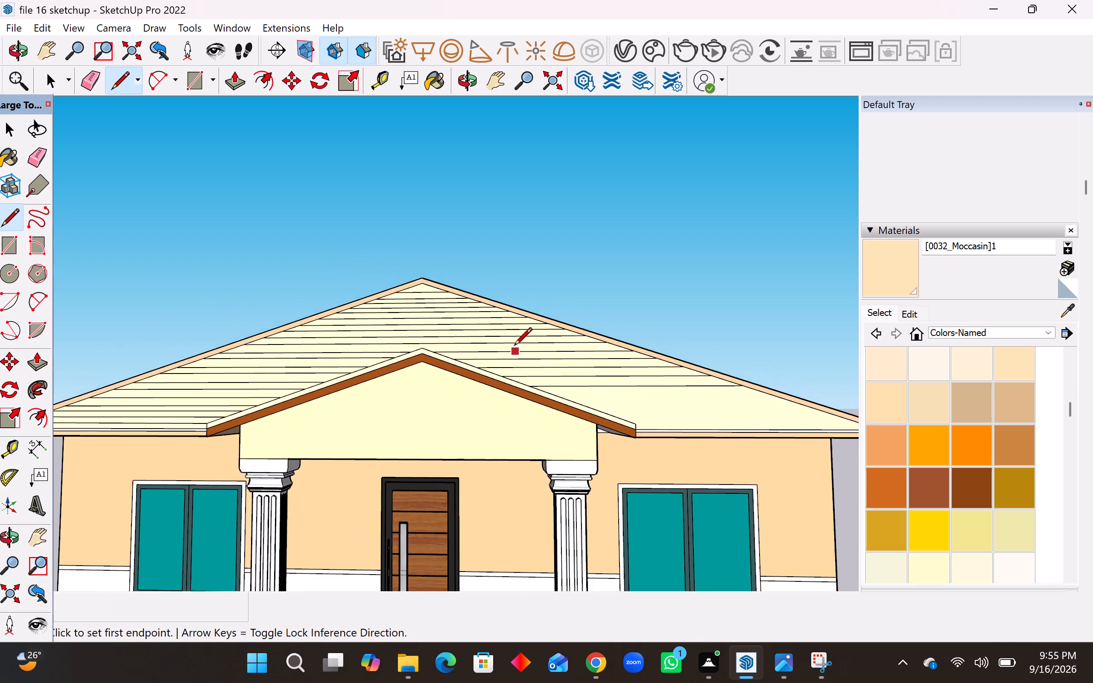
Draw four more horizontal lines from the porch gable's right slope to the main roof's right edge, down to the eave, about 6' 10" to 7' long.
scroll(513, 347, "down", 2)
scroll(739, 396, "up", 2)
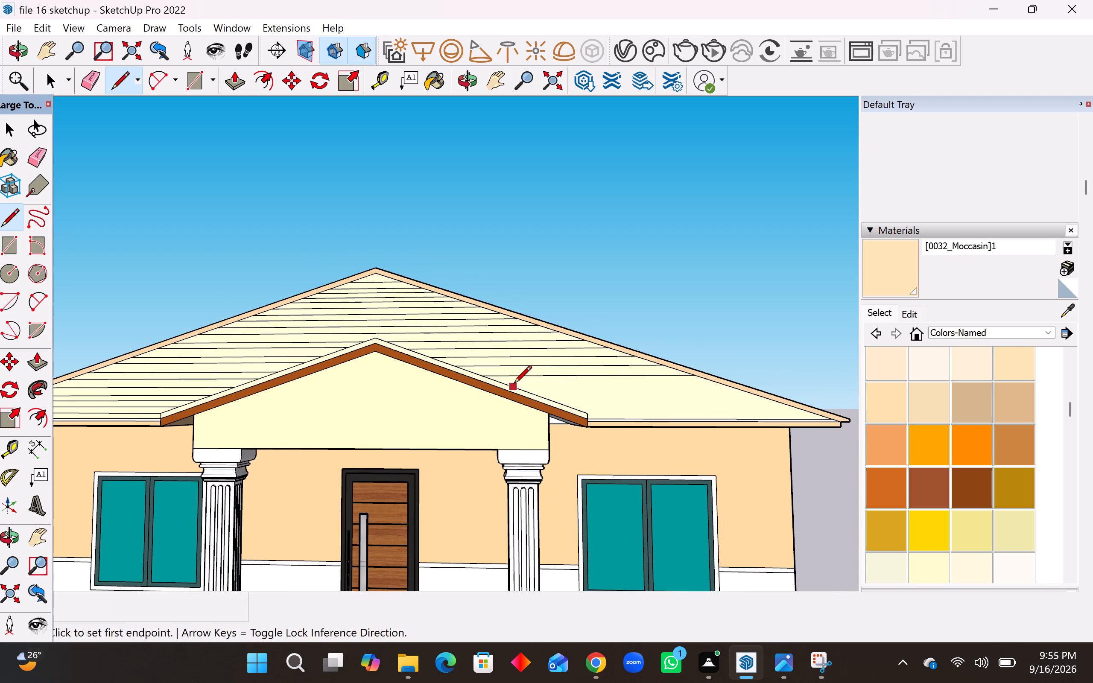
left_click(514, 385)
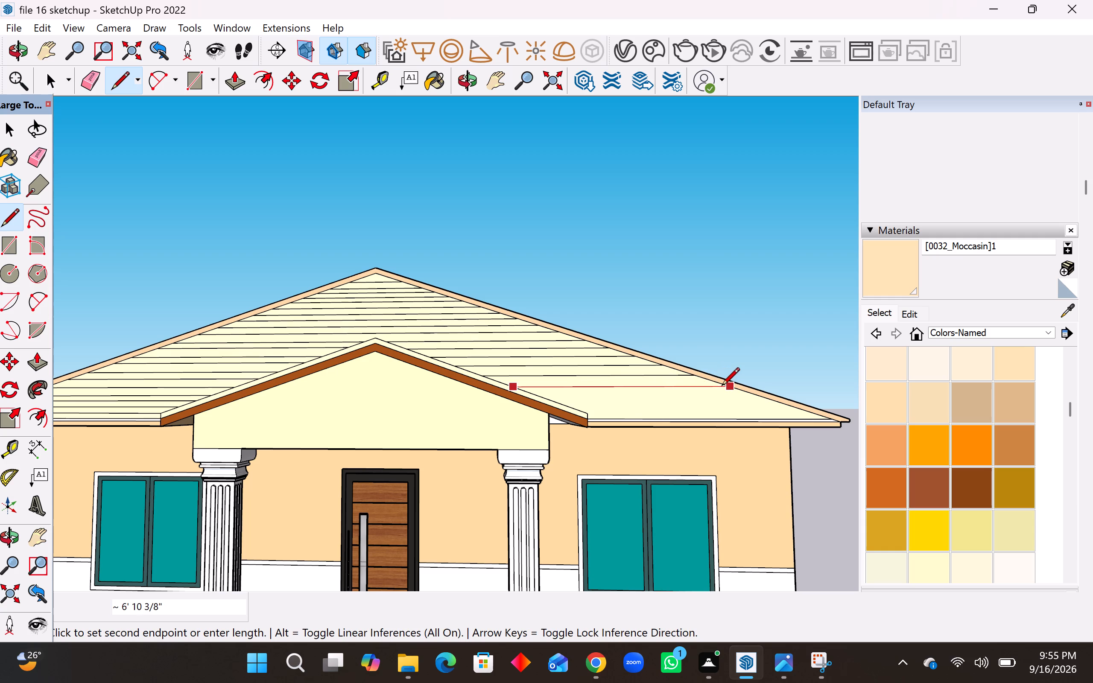
left_click(722, 387)
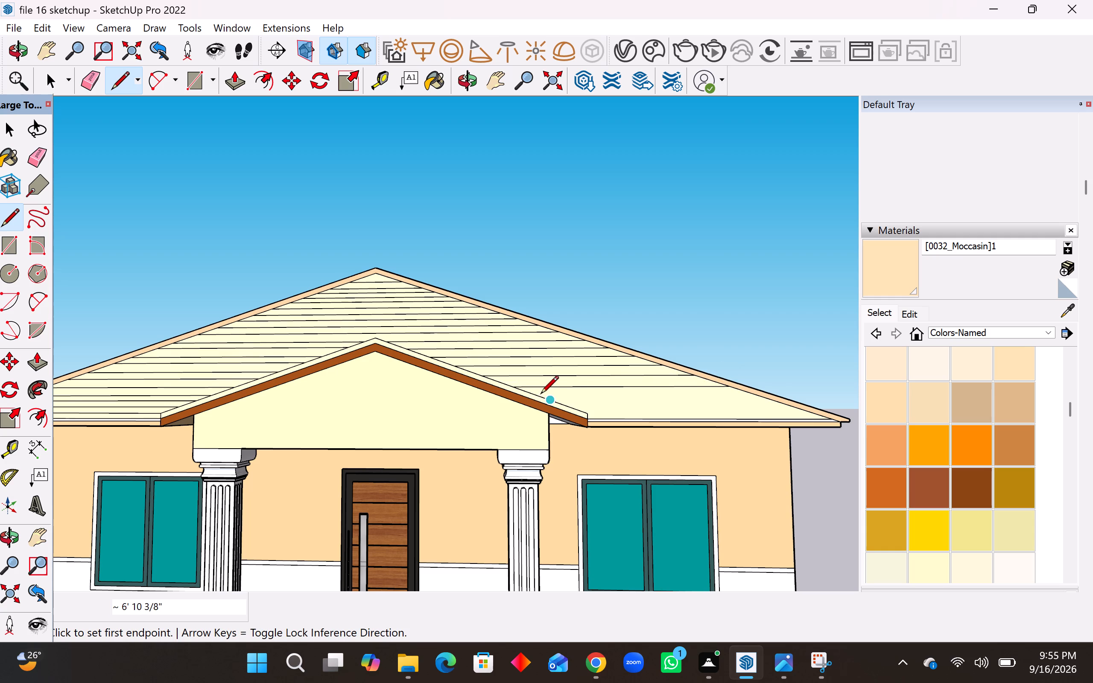
scroll(567, 397, "up", 3)
left_click(529, 394)
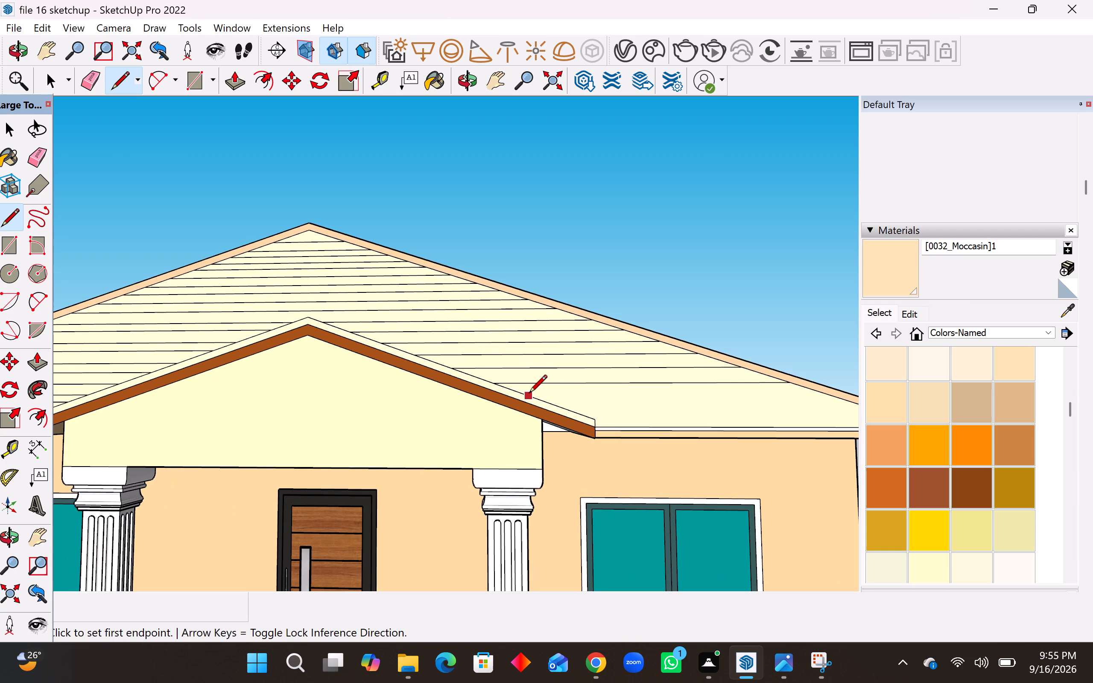
left_click(822, 397)
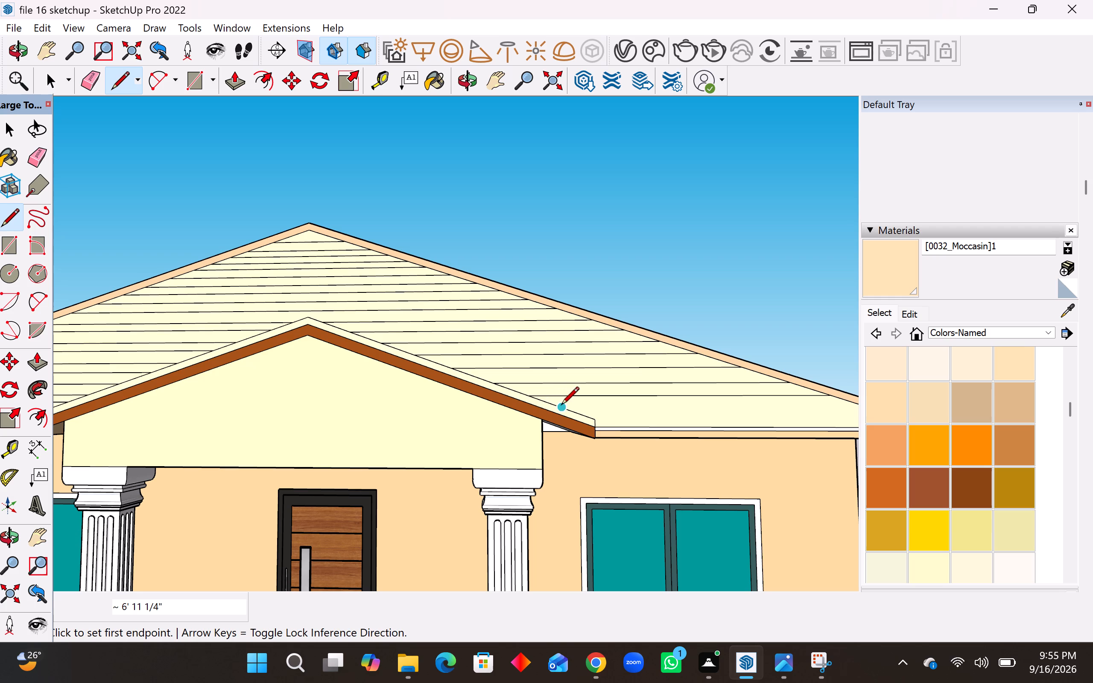
left_click(561, 406)
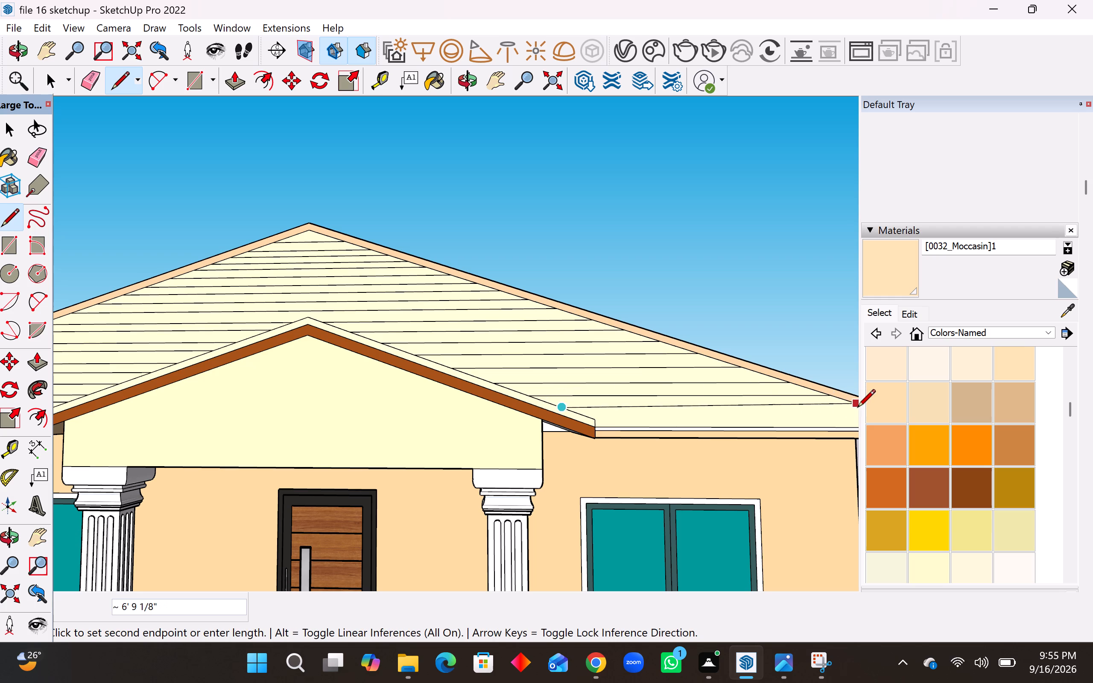
scroll(628, 395, "down", 3)
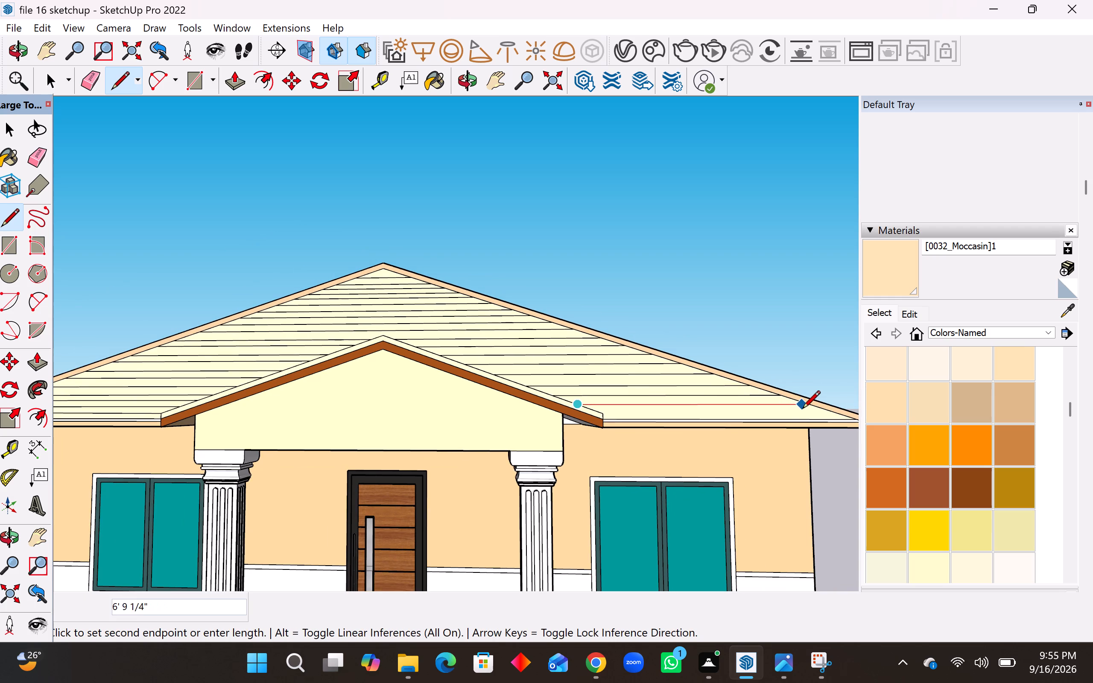
left_click(810, 409)
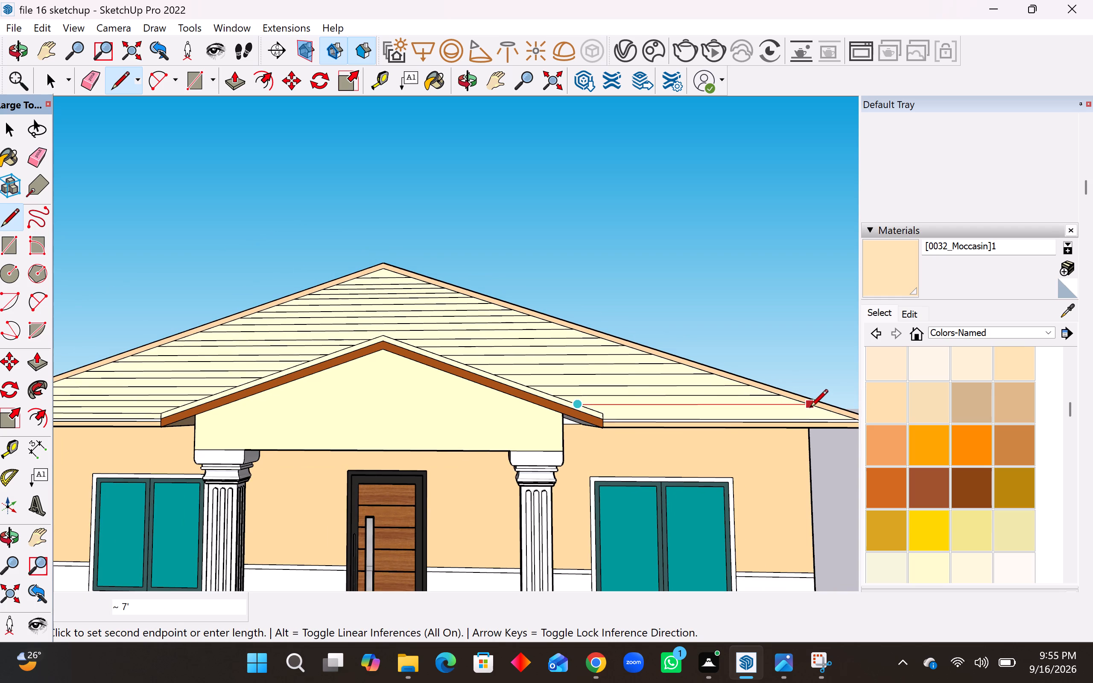
left_click(600, 411)
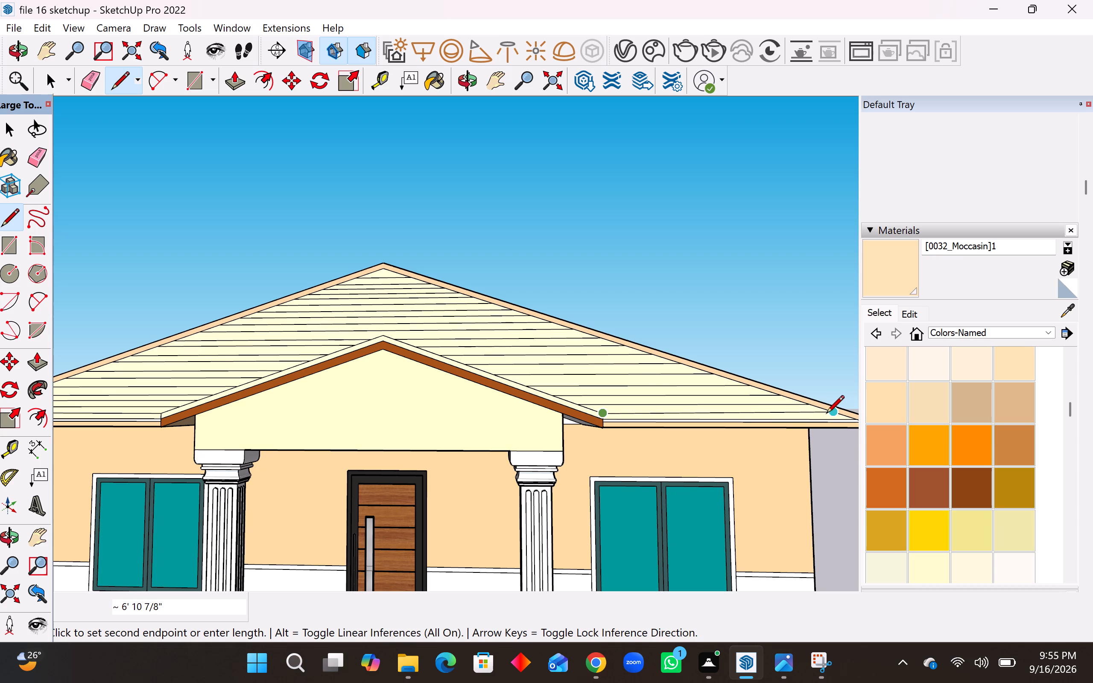
left_click(826, 414)
Extend the top four course lines across the peach border strip on the main roof's right slope with short lines about 6 3/16" long.
scroll(616, 303, "down", 5)
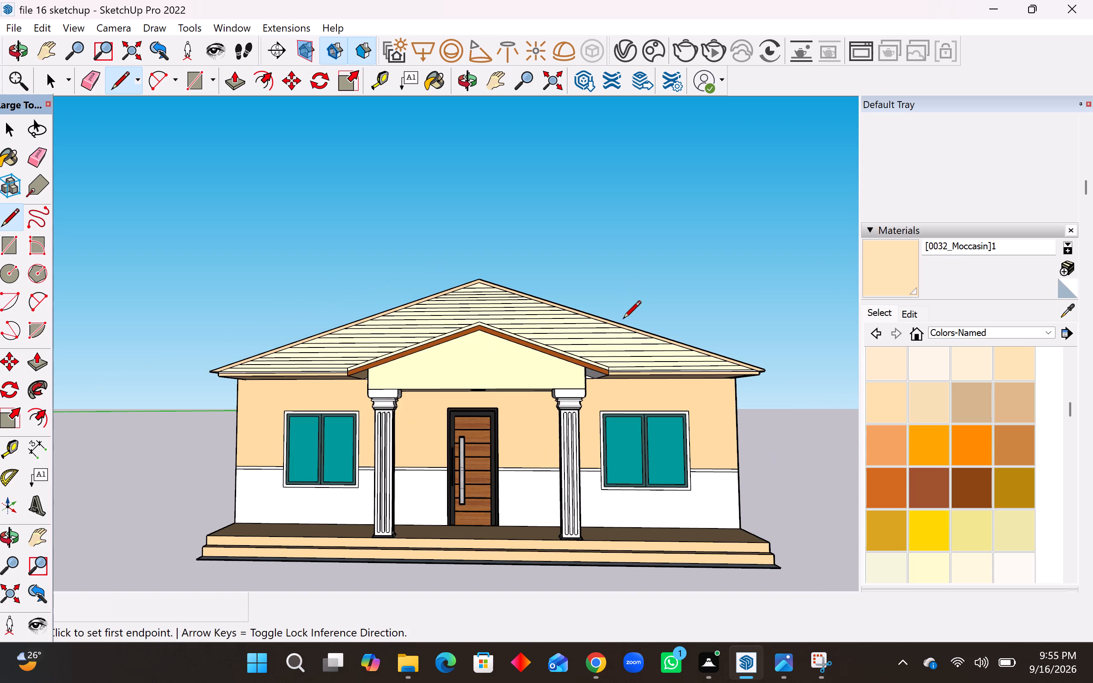
middle_click_drag(588, 361, 590, 411)
scroll(368, 332, "up", 4)
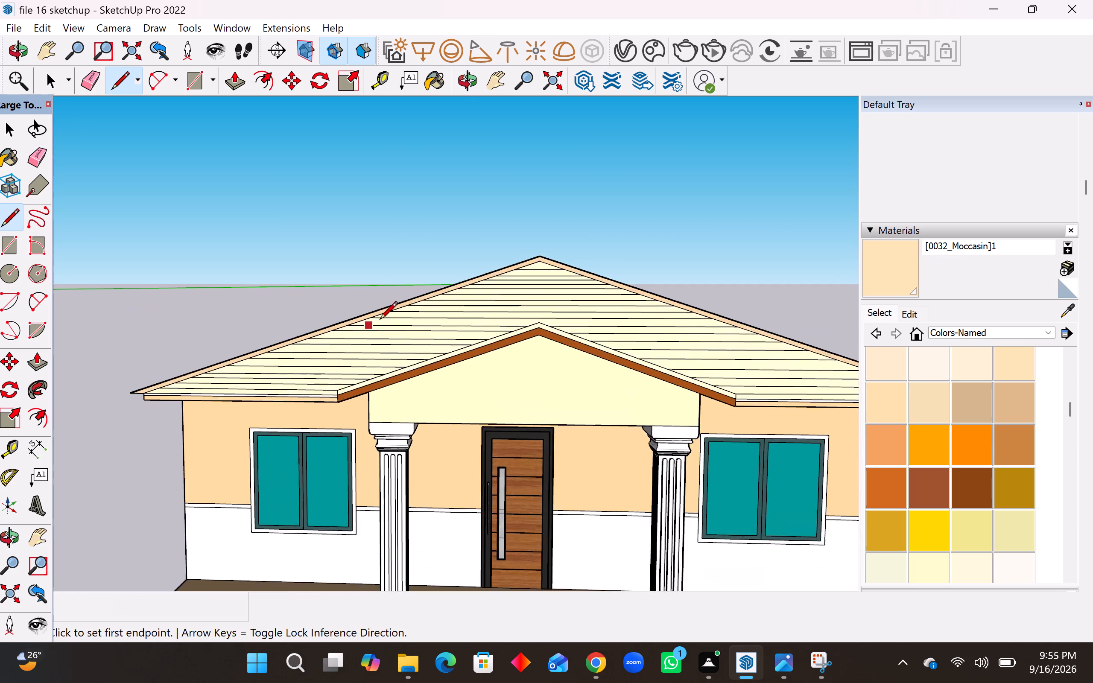
scroll(380, 321, "up", 7)
scroll(190, 287, "down", 4)
scroll(487, 255, "up", 7)
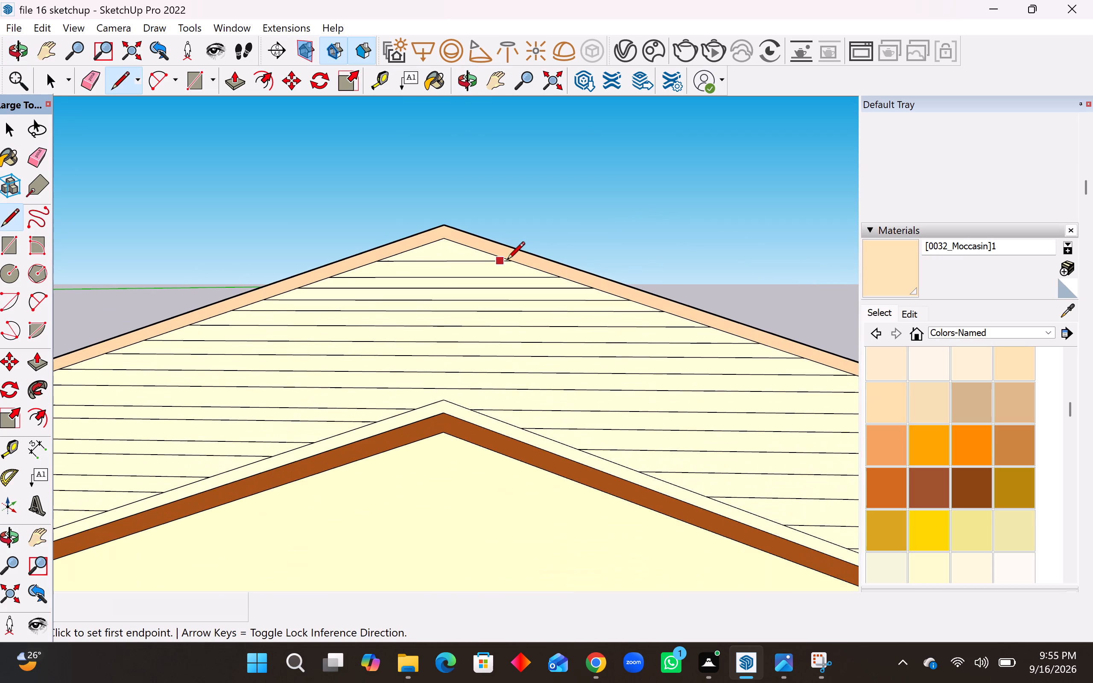
left_click(513, 263)
left_click(549, 260)
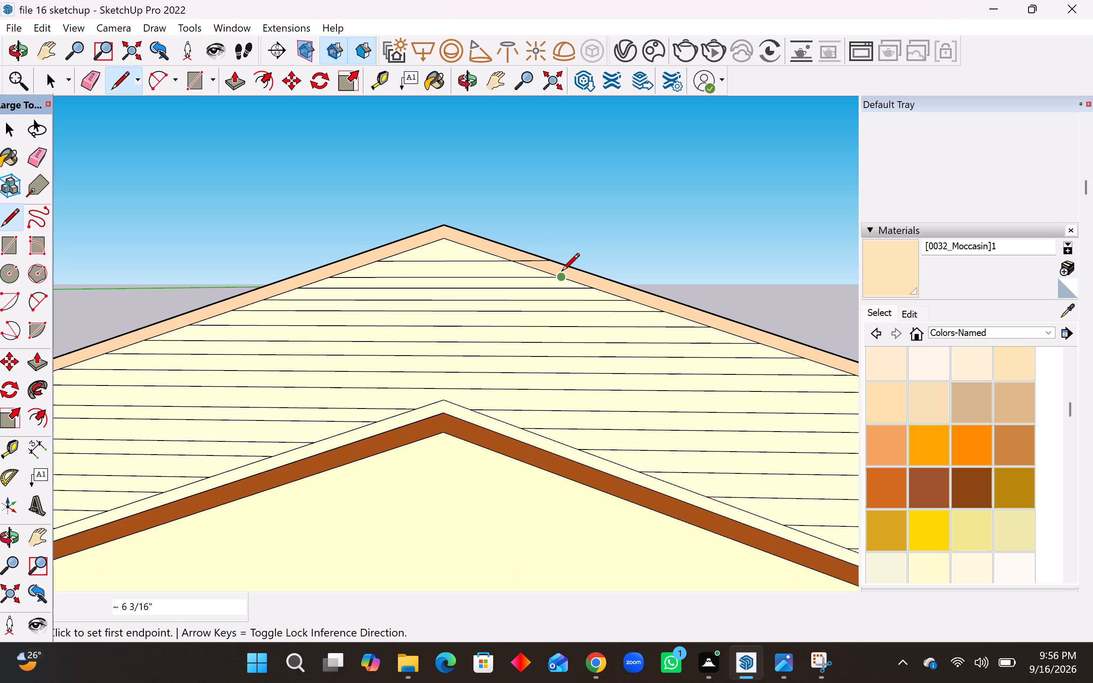
left_click_drag(560, 277, 564, 278)
left_click(591, 276)
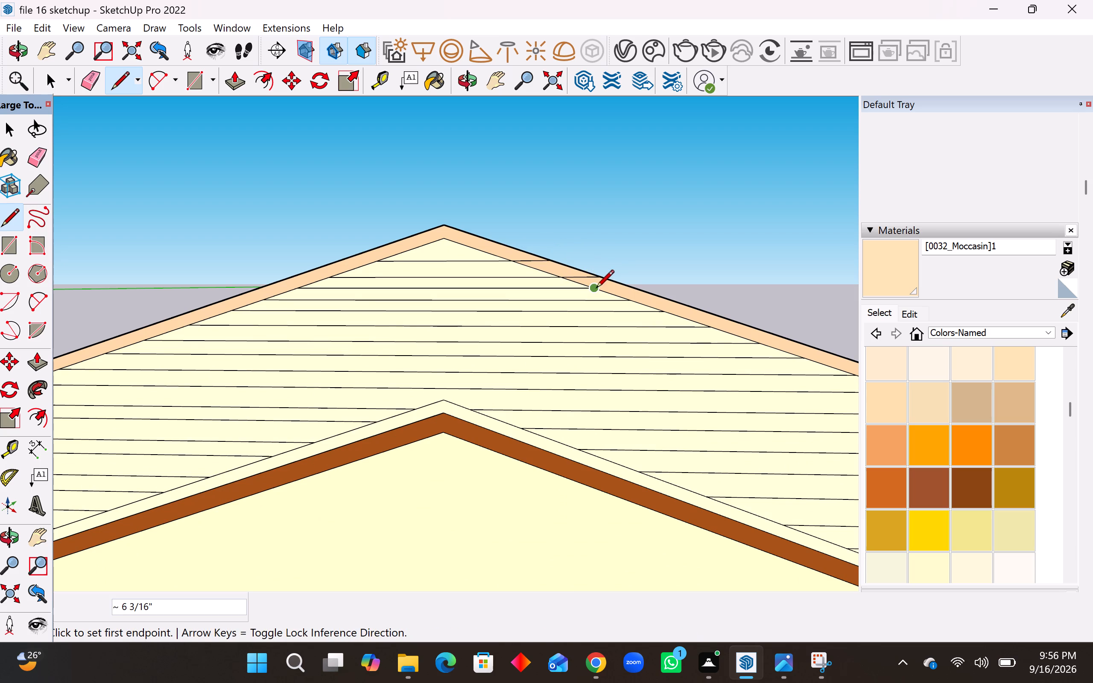
left_click(595, 289)
left_click(625, 287)
left_click(631, 301)
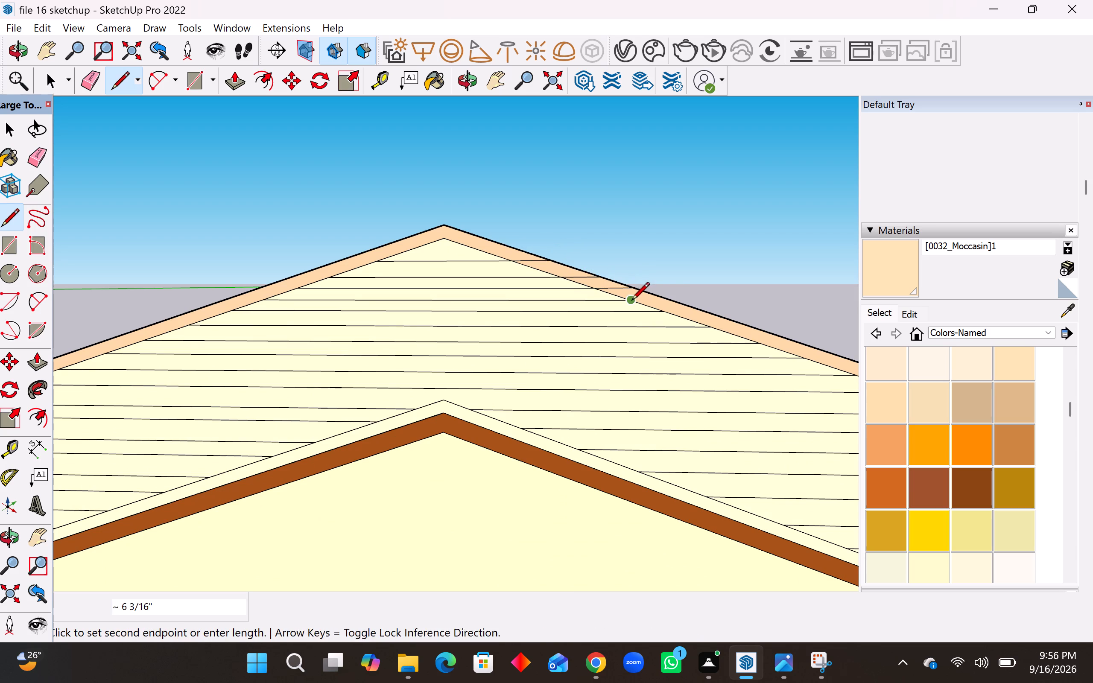
left_click(666, 301)
Extend three more course lines, further down the slope, across the peach border strip on the main roof's right side.
left_click_drag(660, 312, 667, 313)
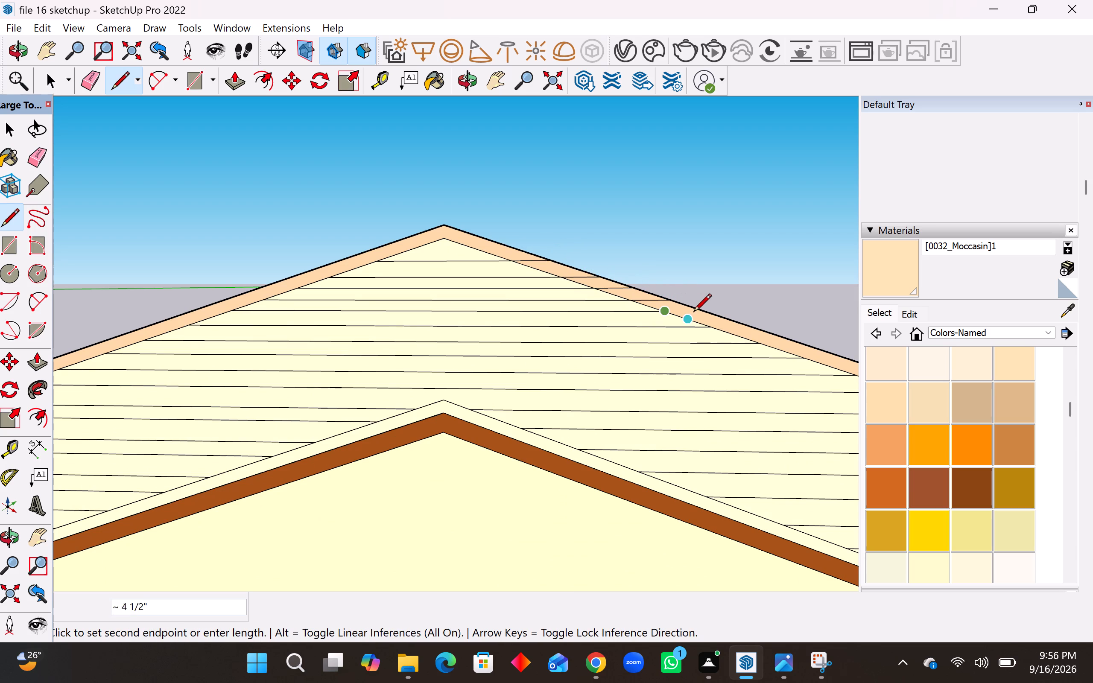
left_click(701, 312)
left_click_drag(712, 328, 727, 327)
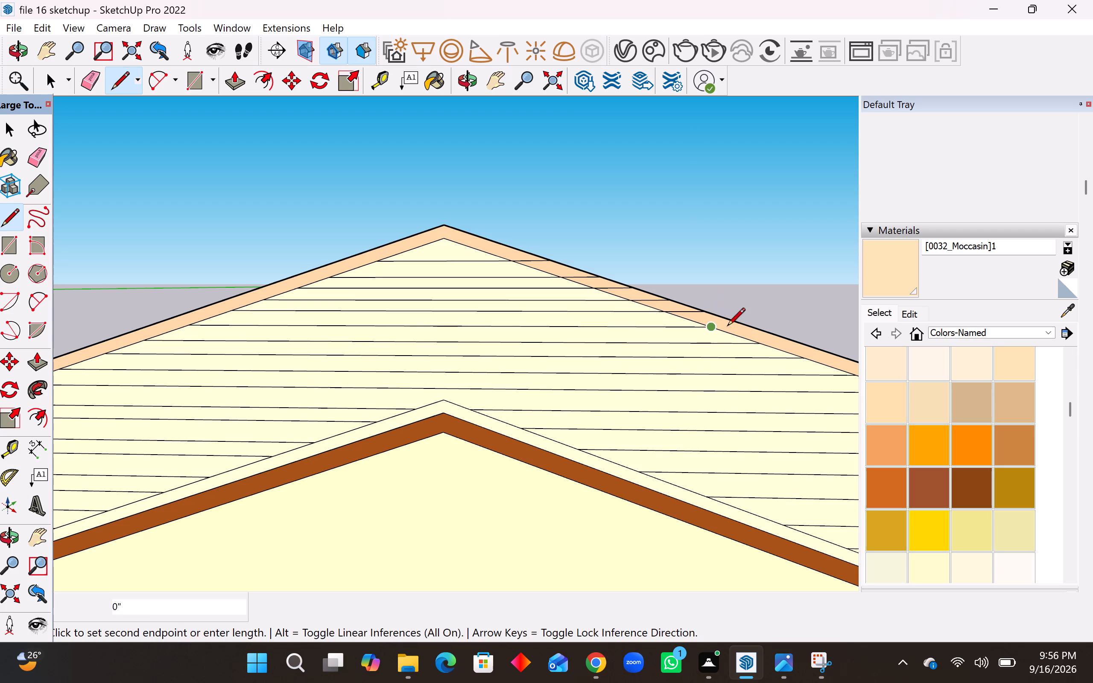
left_click_drag(727, 327, 716, 328)
left_click(746, 327)
left_click_drag(757, 344, 763, 344)
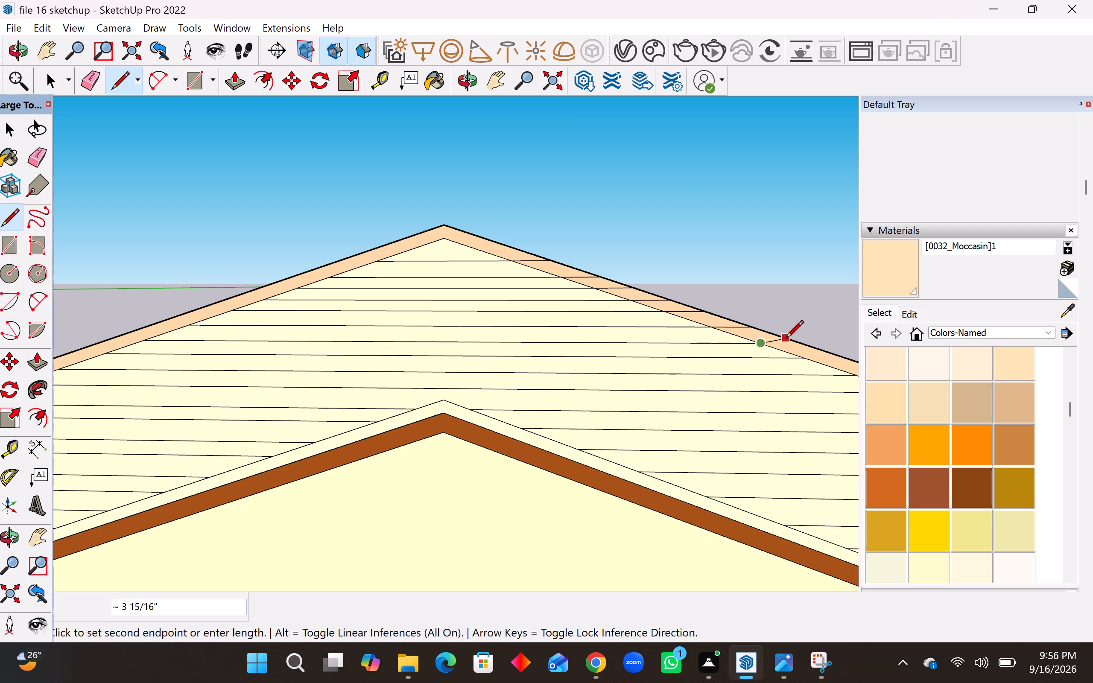
left_click(792, 342)
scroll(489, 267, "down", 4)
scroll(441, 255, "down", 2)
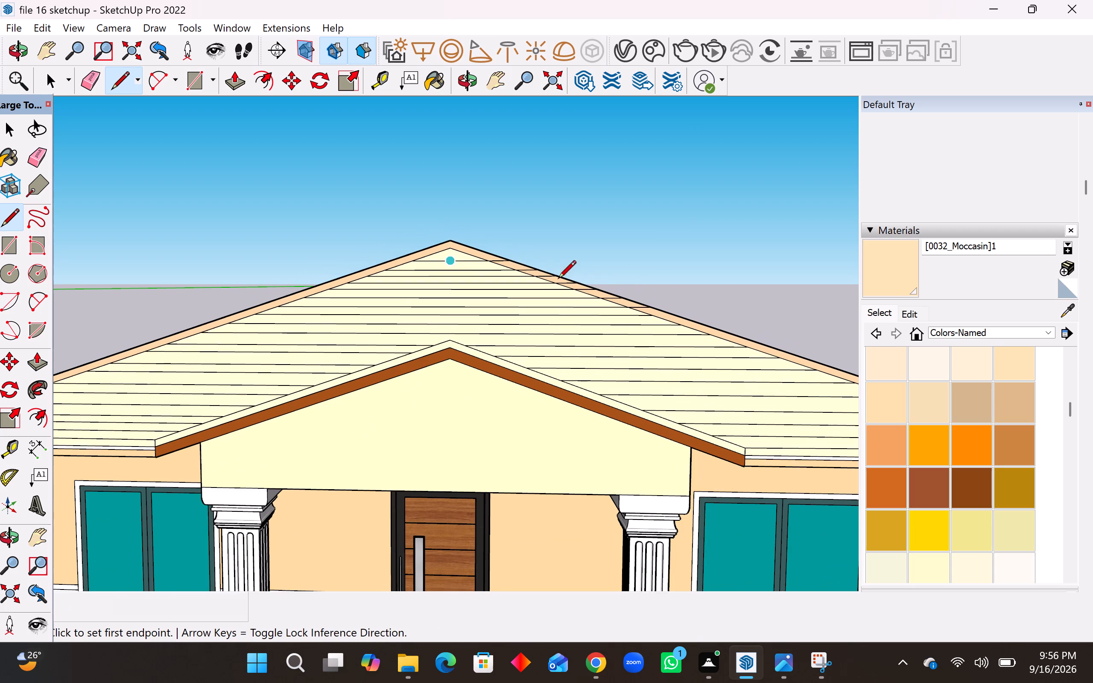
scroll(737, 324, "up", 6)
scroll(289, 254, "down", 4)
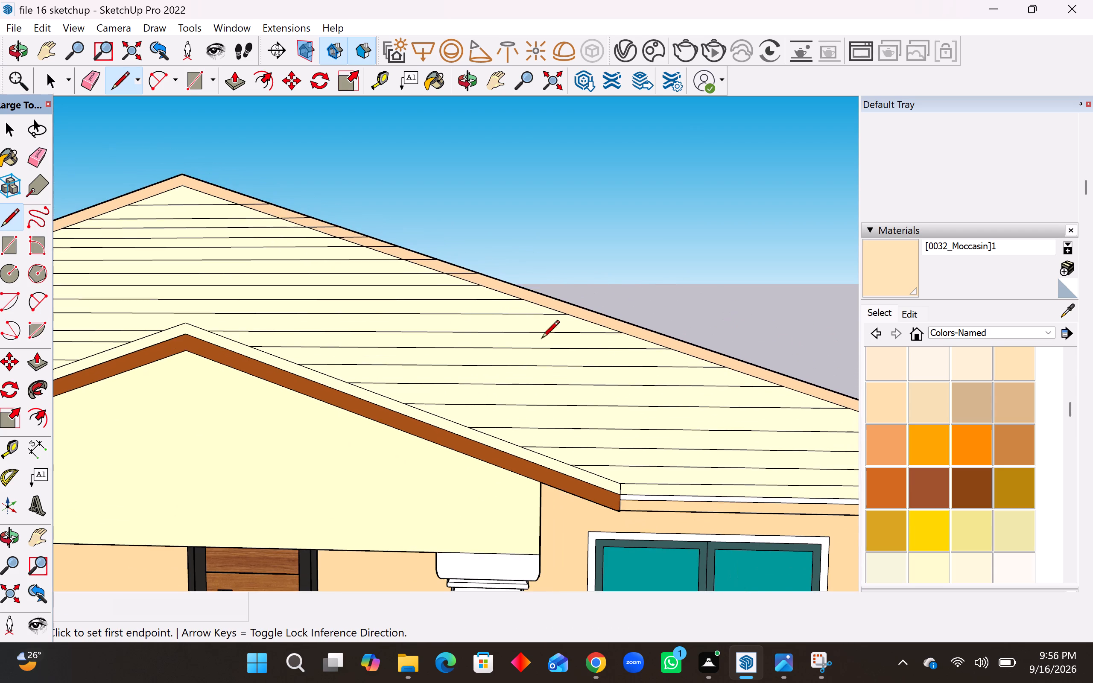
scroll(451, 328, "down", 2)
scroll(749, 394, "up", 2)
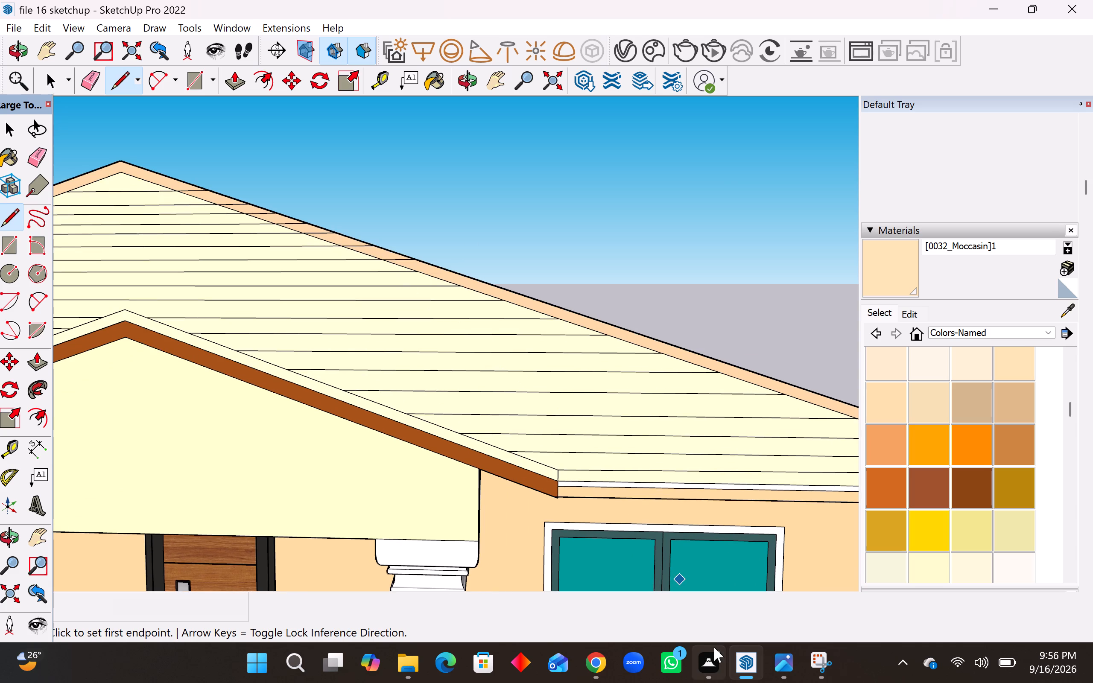
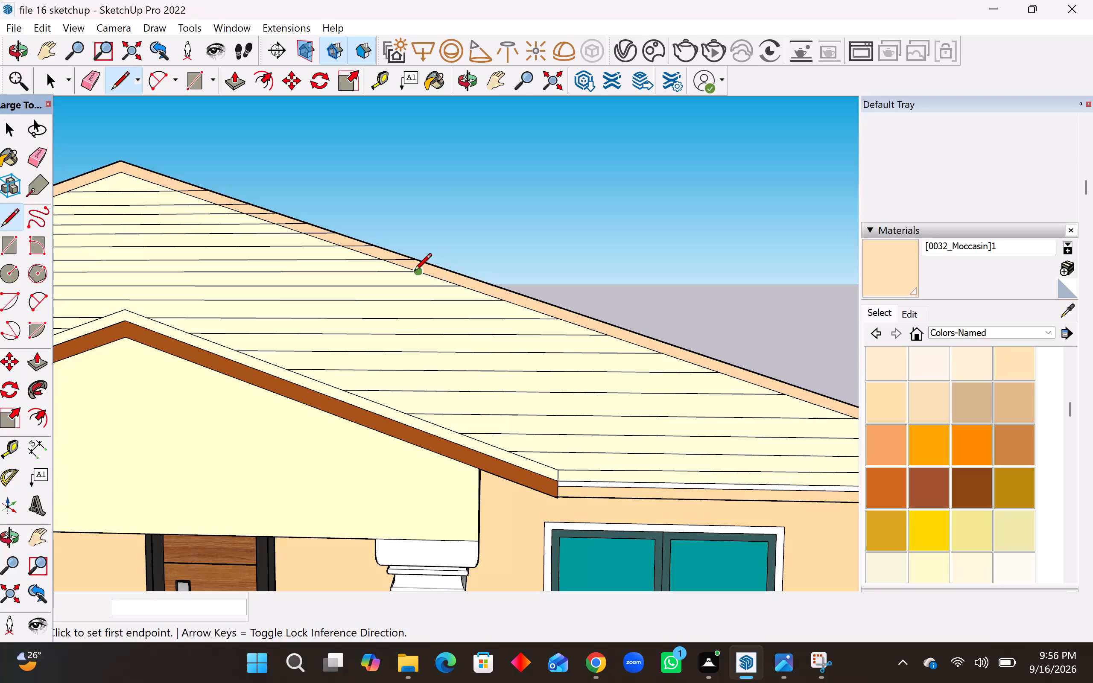
Extend four more course lines down the main roof's right slope across its peach border strip, each about 6 5/16" long.
left_click(455, 273)
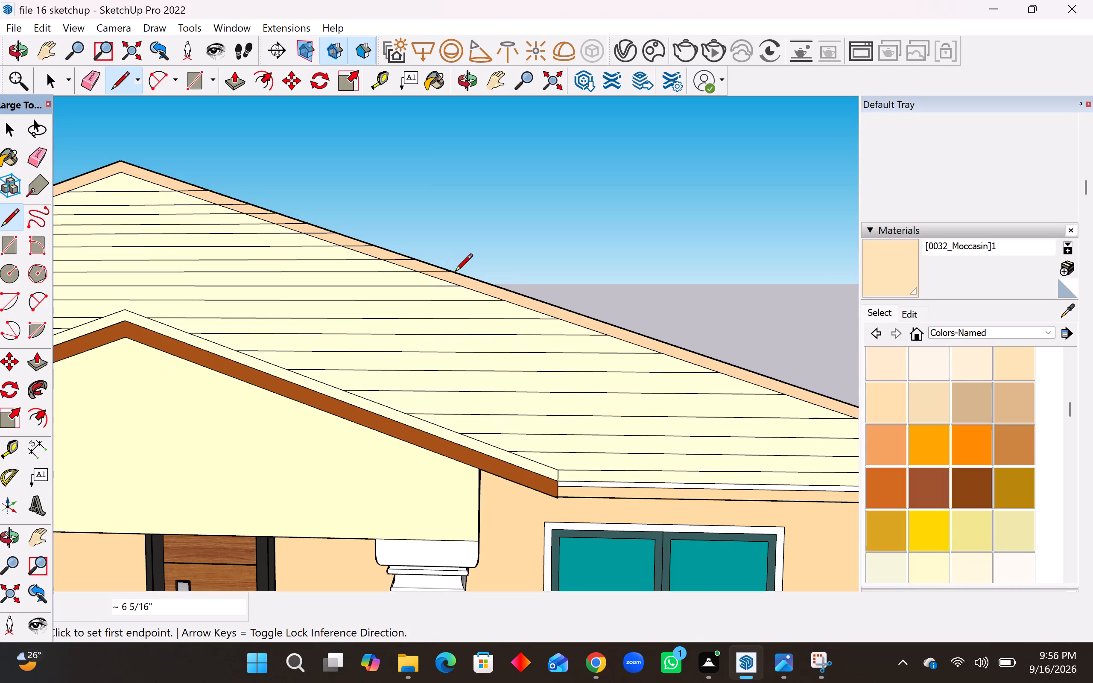
left_click(463, 287)
left_click(493, 289)
left_click_drag(506, 301, 522, 304)
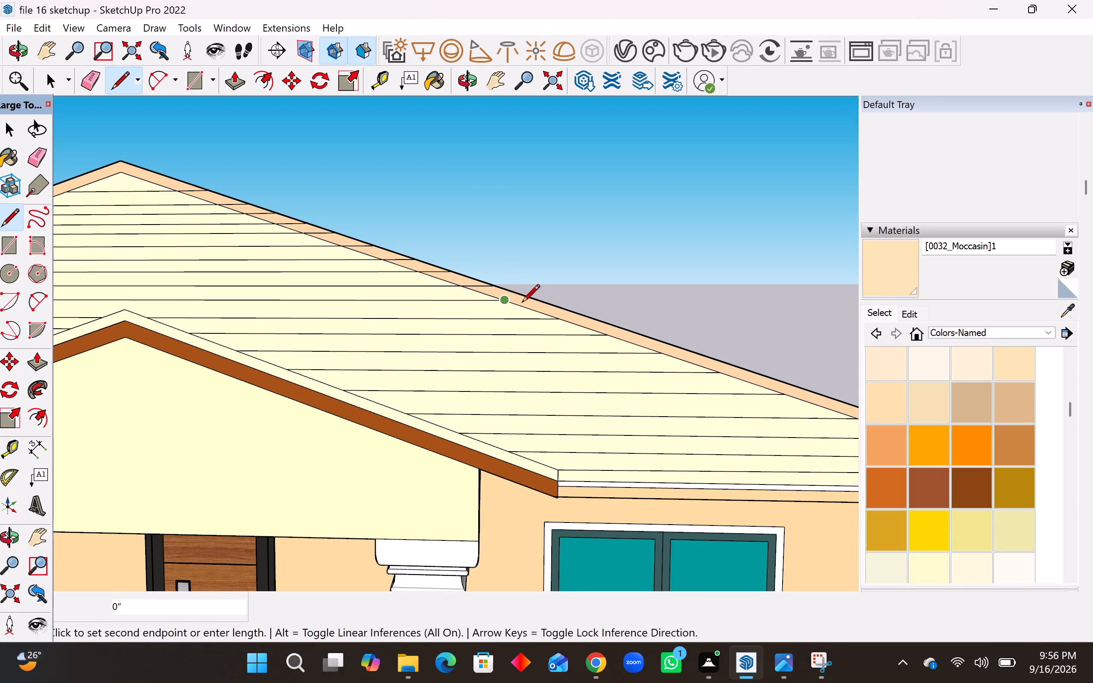
left_click_drag(522, 304, 510, 302)
left_click(539, 304)
left_click(559, 321)
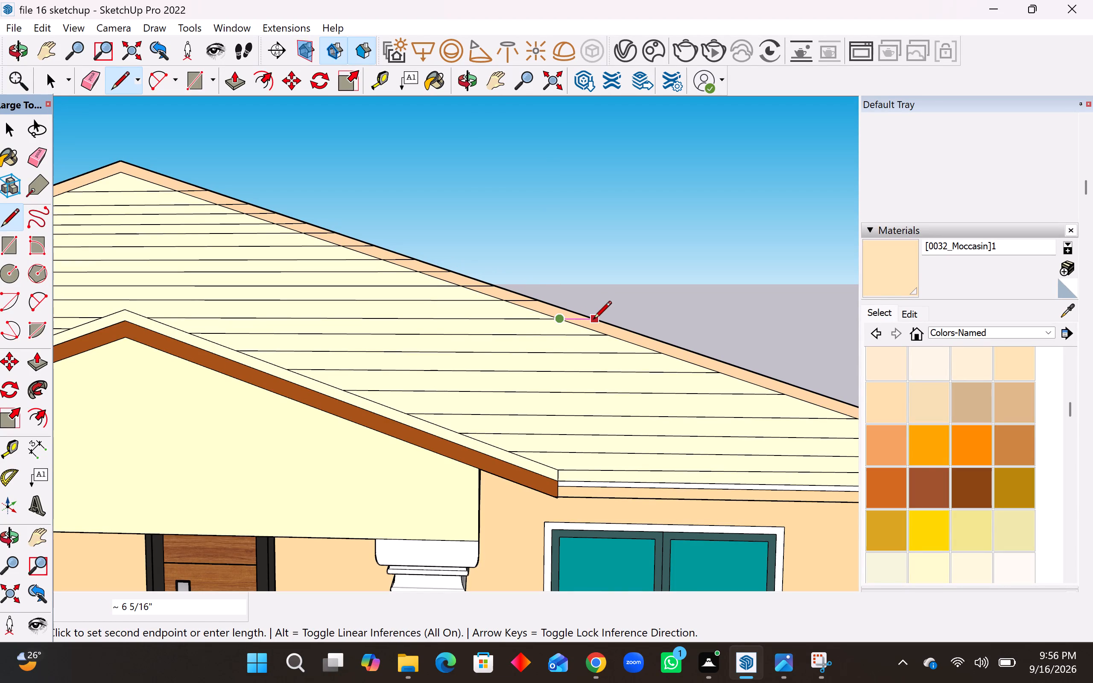
left_click(593, 320)
Extend the following four course lines, down the right slope, across the peach border strip with lines about 6 5/16" long.
left_click(611, 338)
left_click(646, 335)
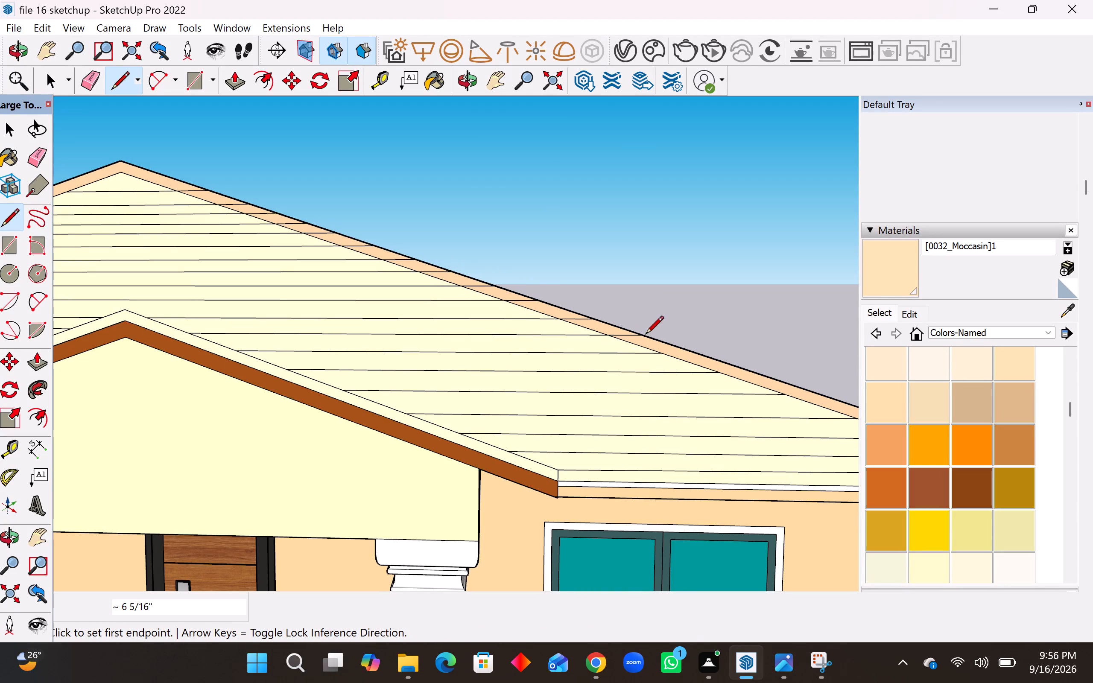
left_click(659, 353)
left_click(695, 354)
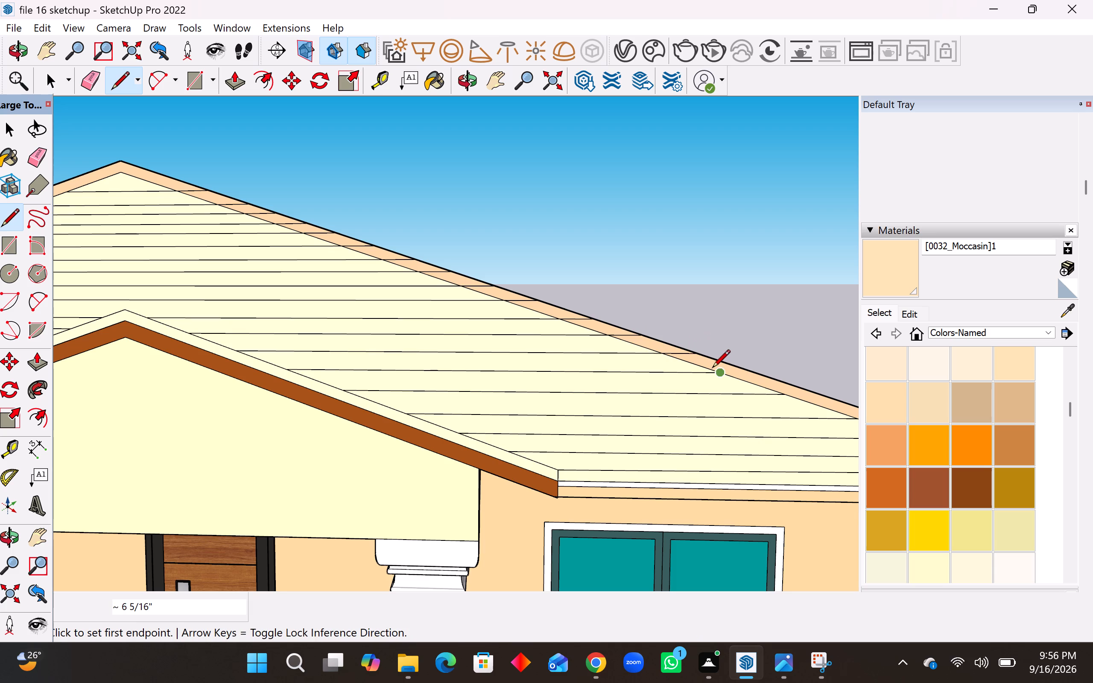
left_click(717, 375)
left_click(754, 371)
left_click_drag(777, 394, 783, 394)
left_click(821, 394)
Extend the last five course lines, down to the eave corner, across the right slope's peach border strip, about 6 5/16" each.
scroll(473, 296, "down", 5)
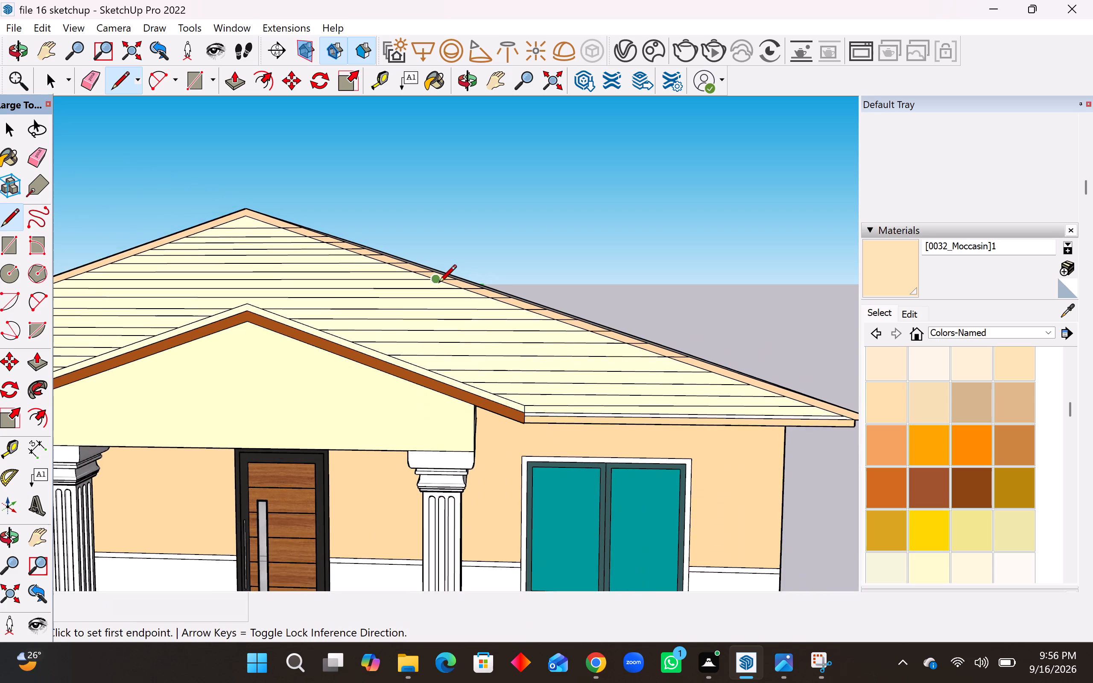
scroll(438, 284, "down", 3)
scroll(804, 385, "up", 8)
scroll(593, 362, "up", 3)
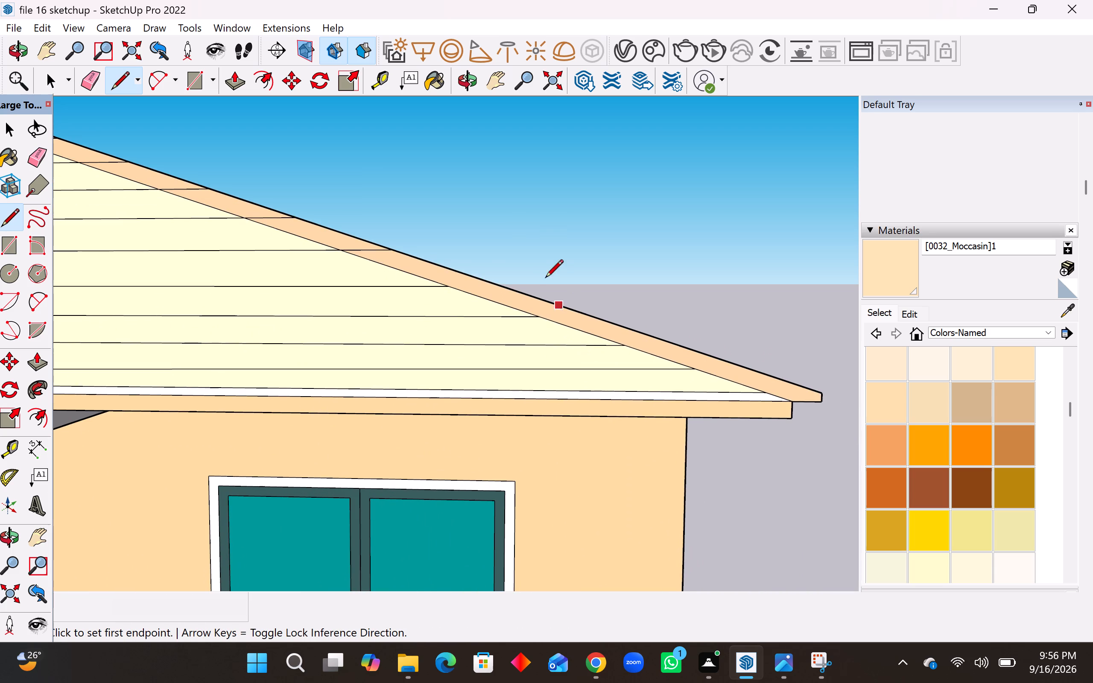
left_click(453, 285)
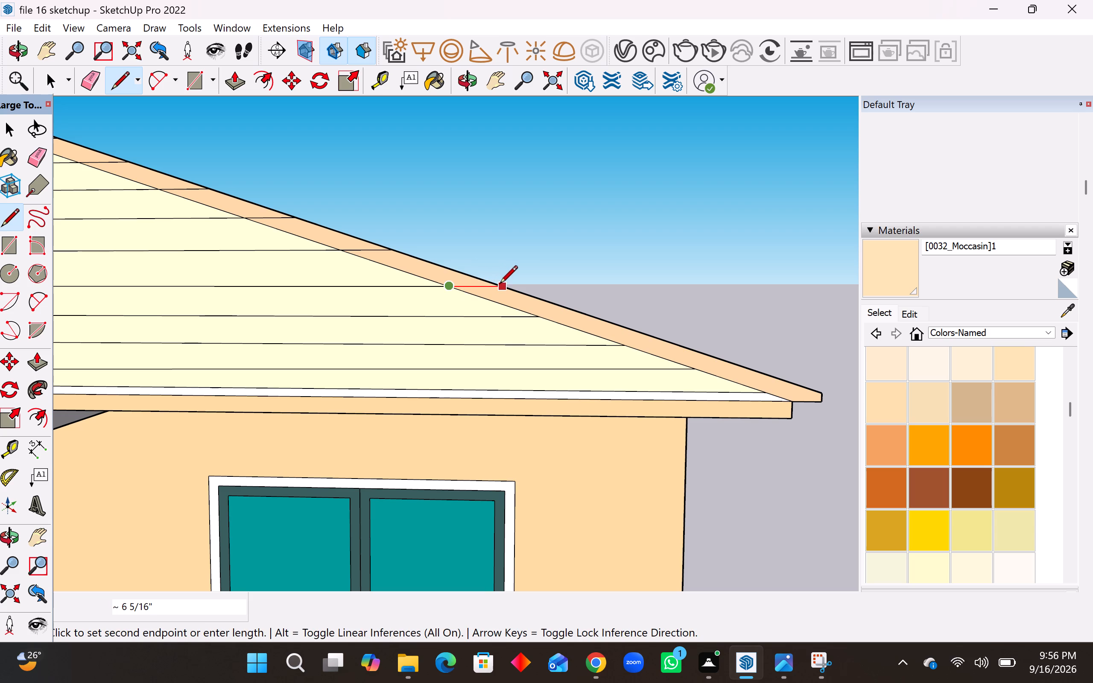
left_click(501, 287)
left_click(538, 320)
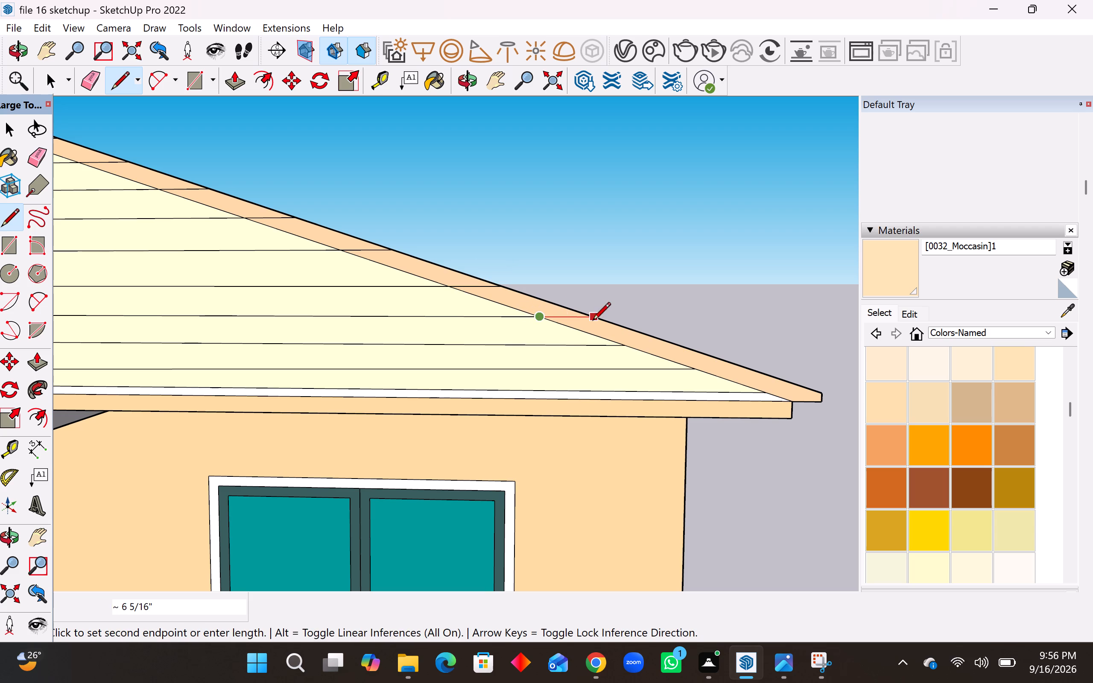
left_click(594, 321)
left_click(621, 345)
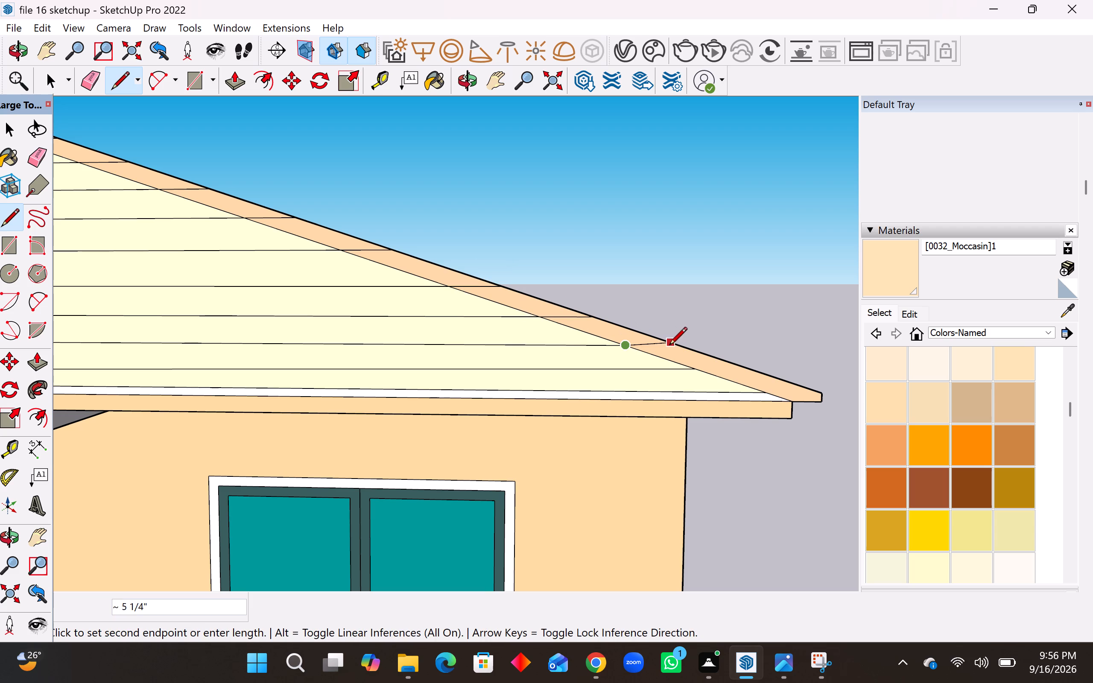
left_click(675, 349)
left_click(694, 367)
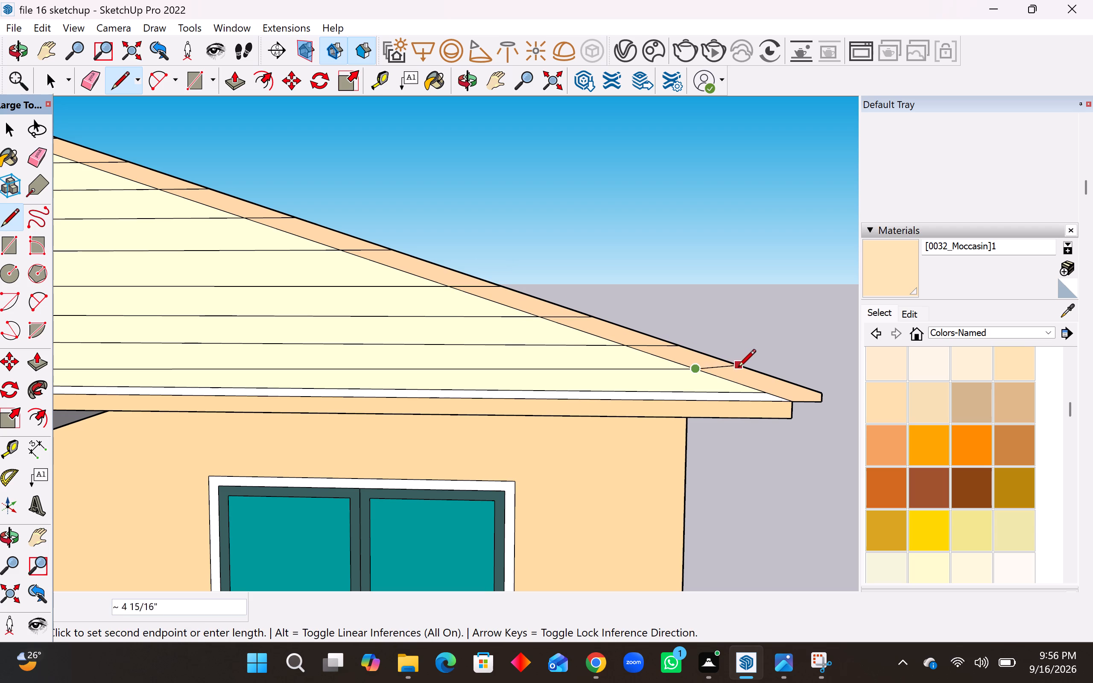
left_click(742, 373)
left_click(764, 394)
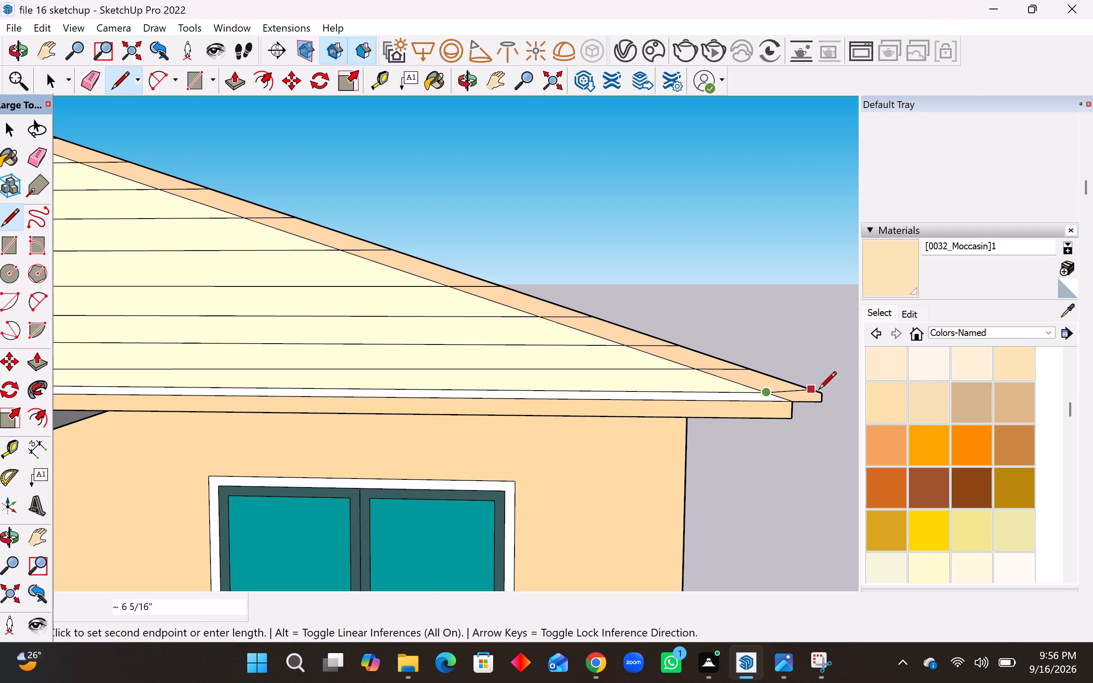
left_click(823, 391)
Extend the top four course lines across the peach border strip on the main roof's left slope, each about 6 5/16" long.
scroll(817, 350, "down", 14)
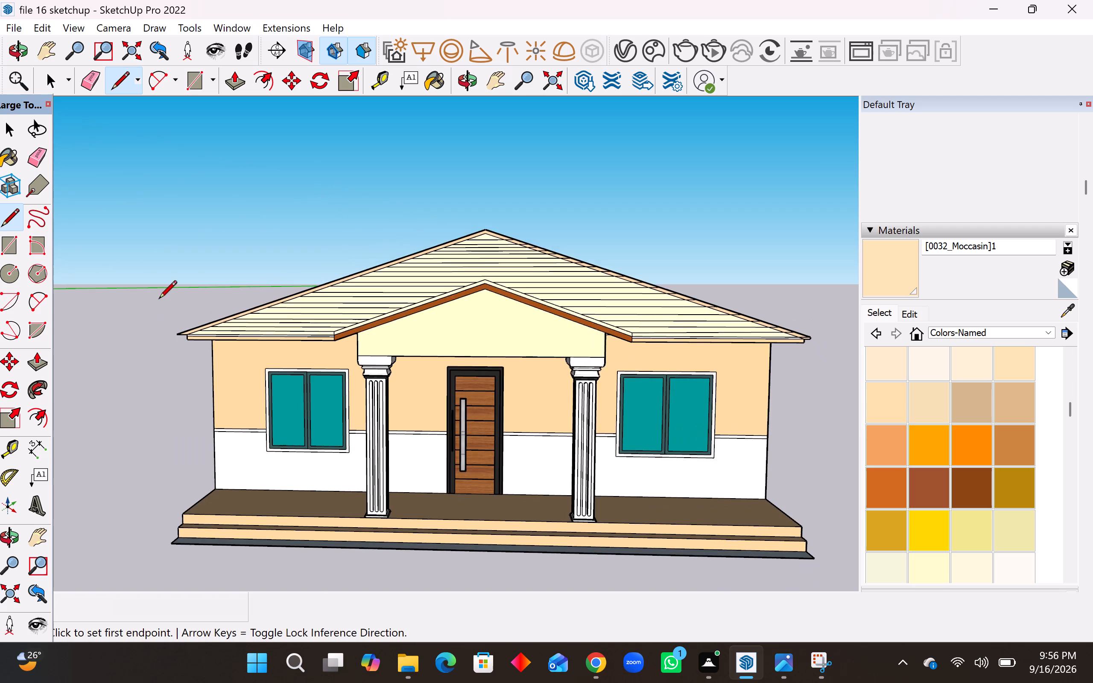
scroll(179, 278, "up", 6)
scroll(38, 291, "down", 4)
scroll(90, 193, "down", 3)
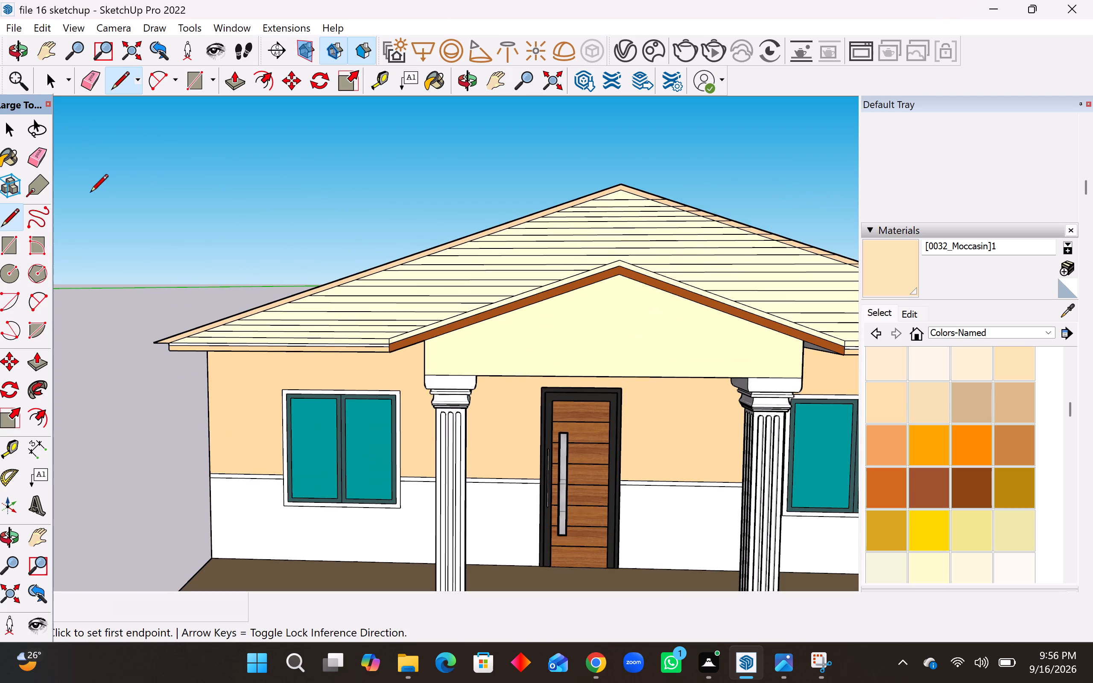
scroll(512, 213, "up", 12)
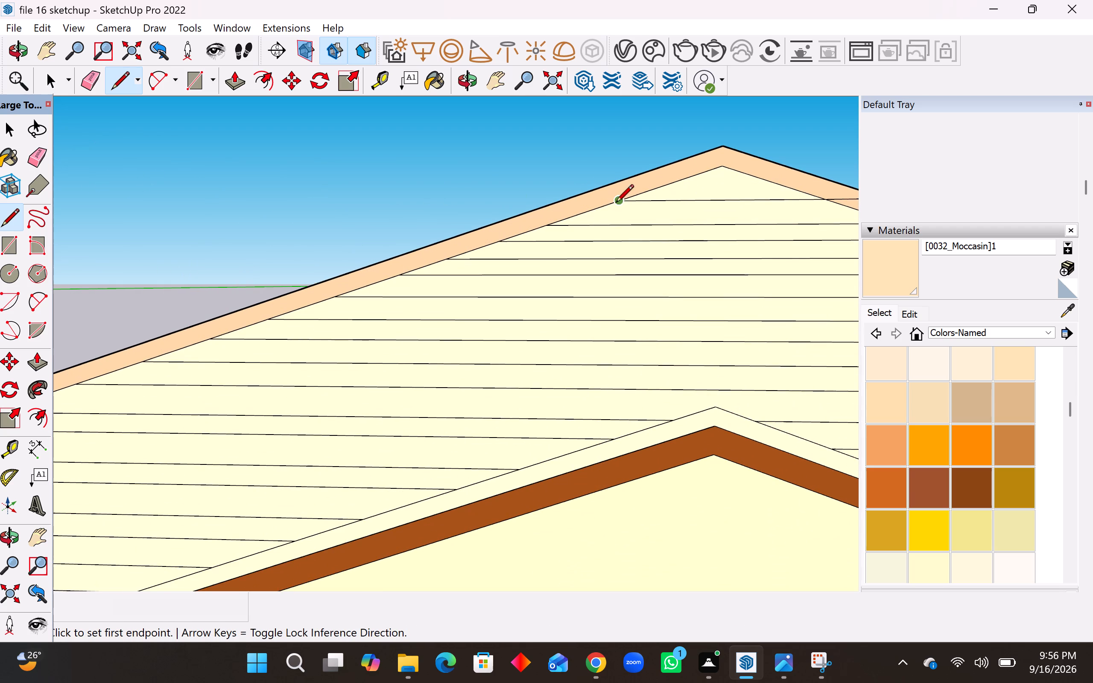
left_click(617, 204)
left_click(568, 204)
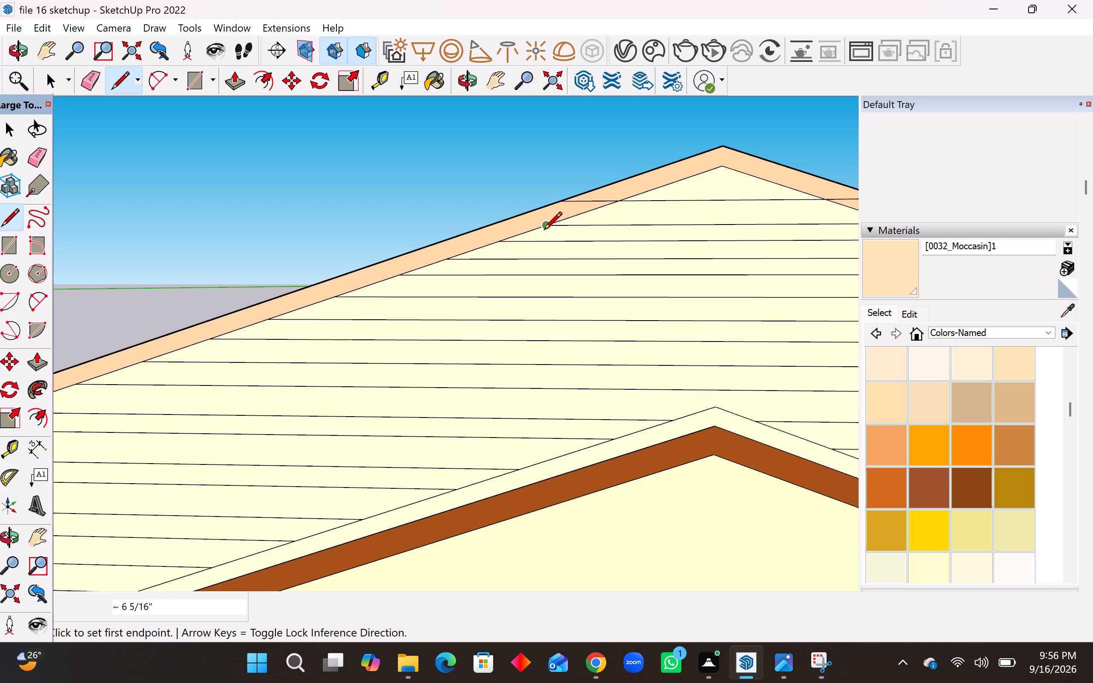
left_click(545, 227)
left_click(492, 226)
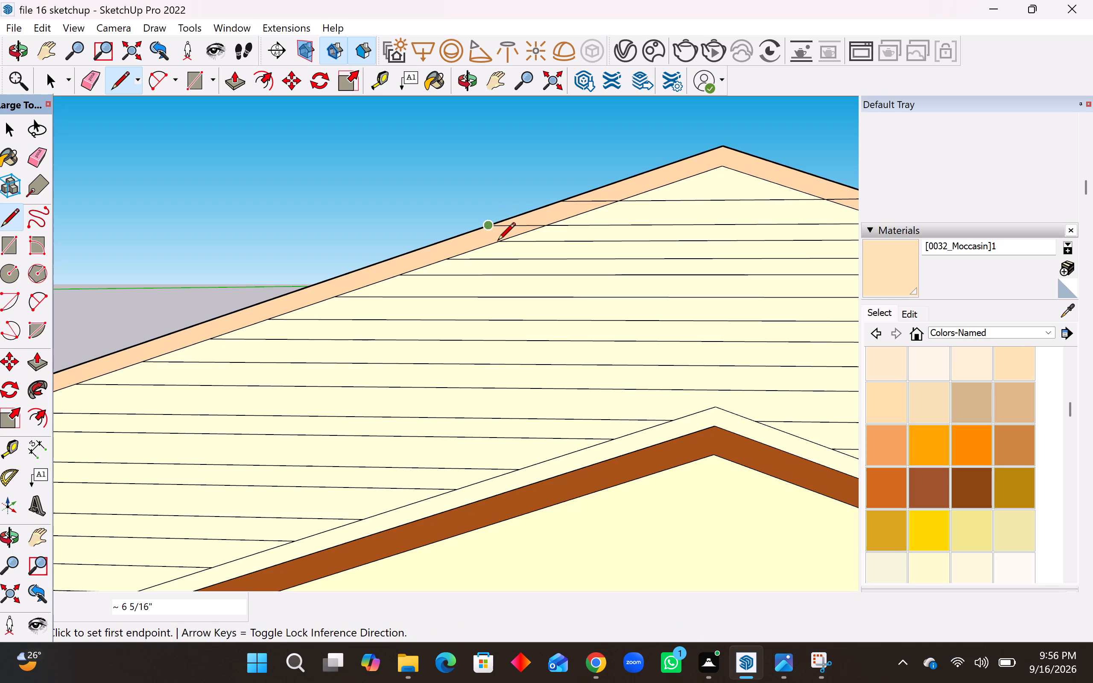
left_click(503, 243)
left_click(446, 245)
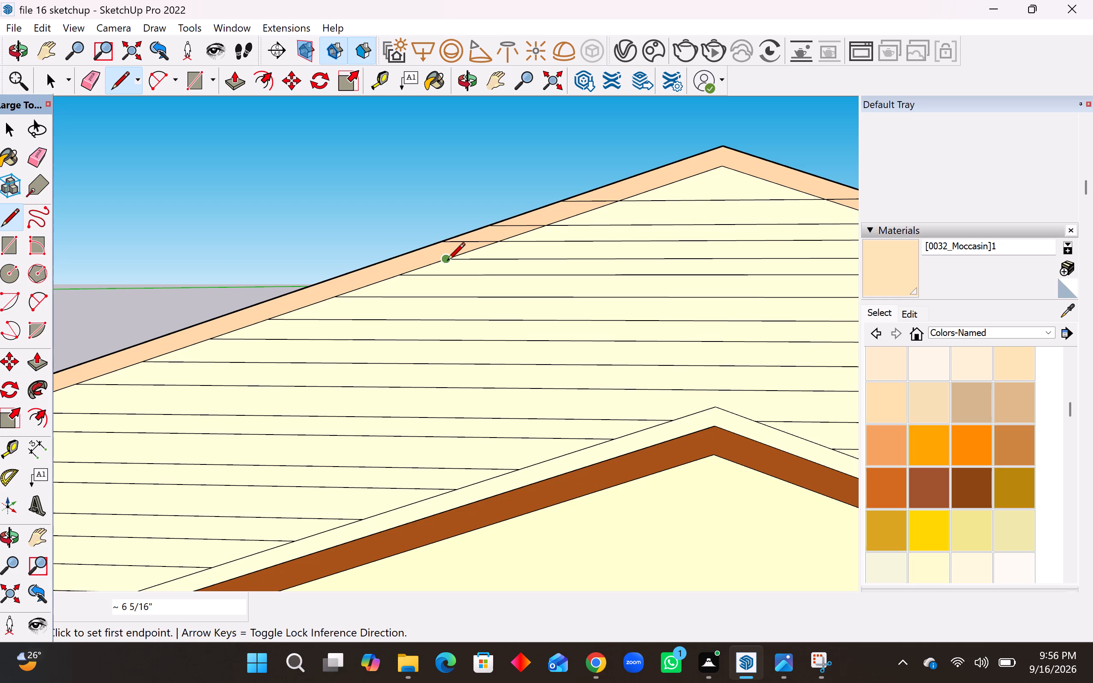
left_click(447, 262)
left_click(397, 260)
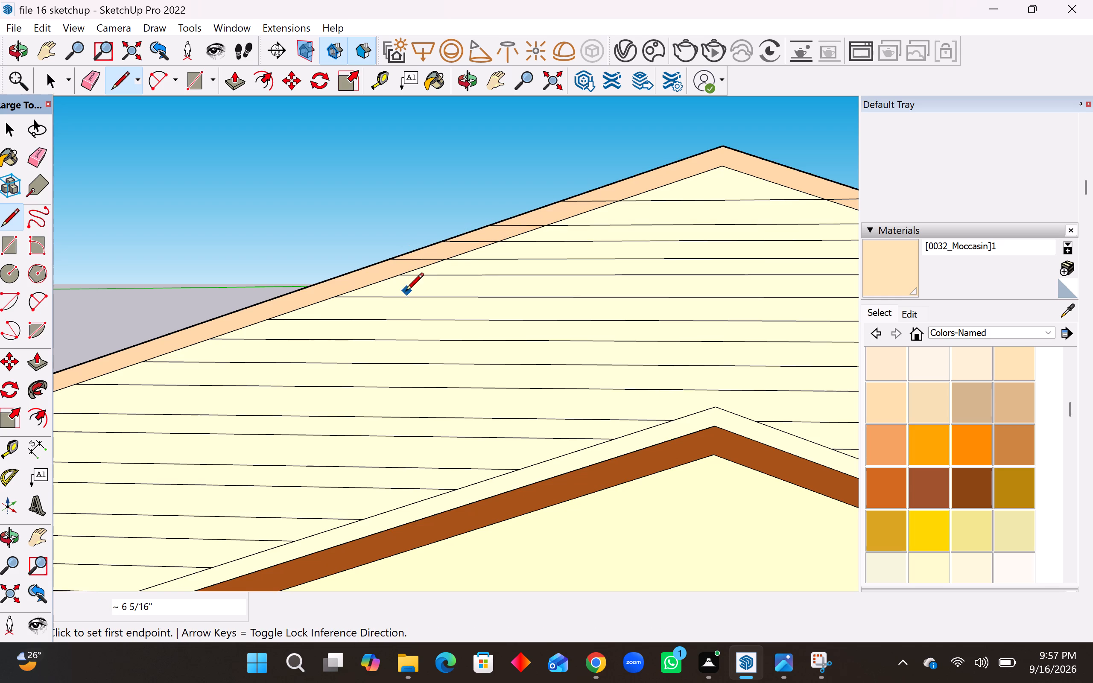
Extend the next five course lines down the left slope across its peach border strip, each about 6 5/16" long.
left_click(396, 277)
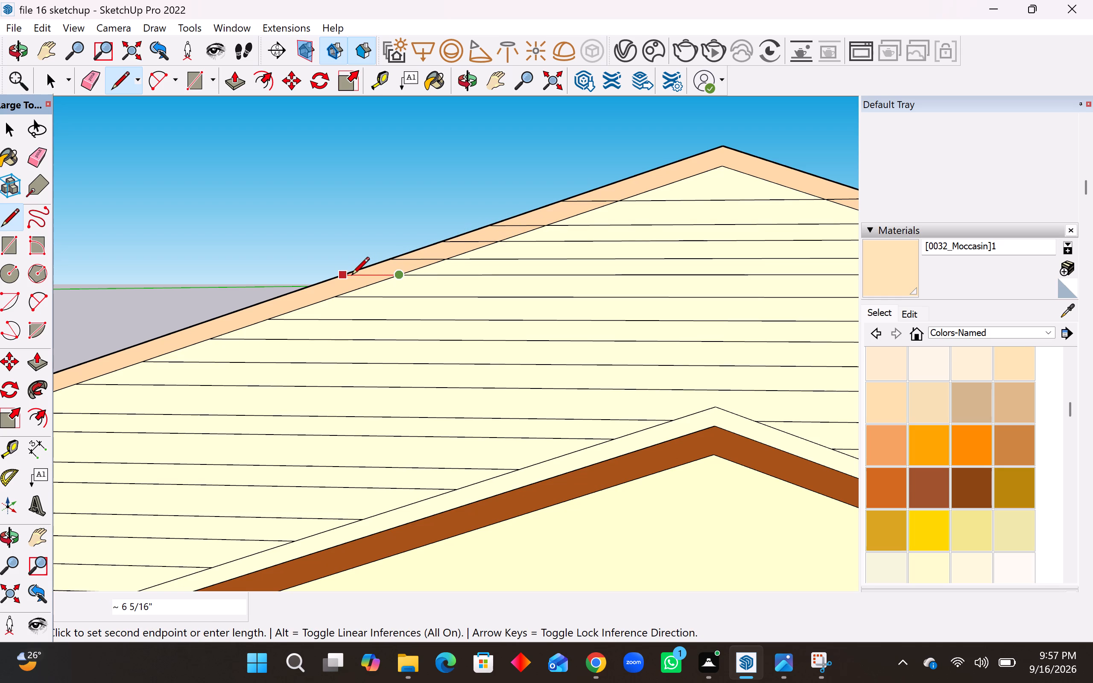
left_click(346, 277)
left_click(335, 297)
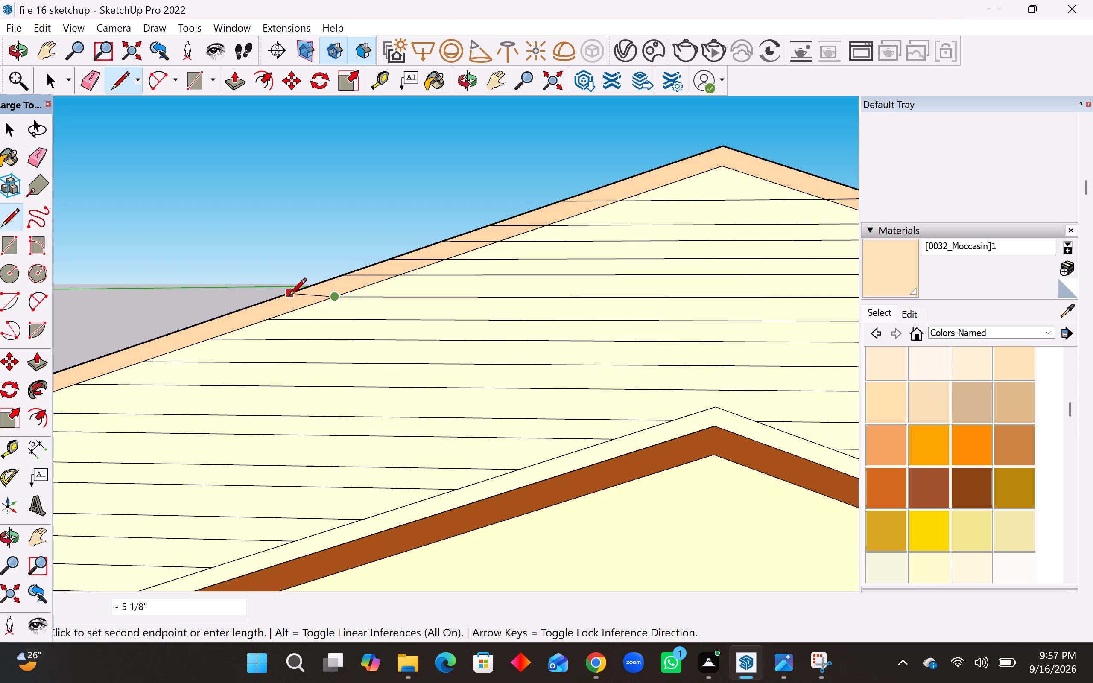
left_click(288, 298)
left_click(267, 315)
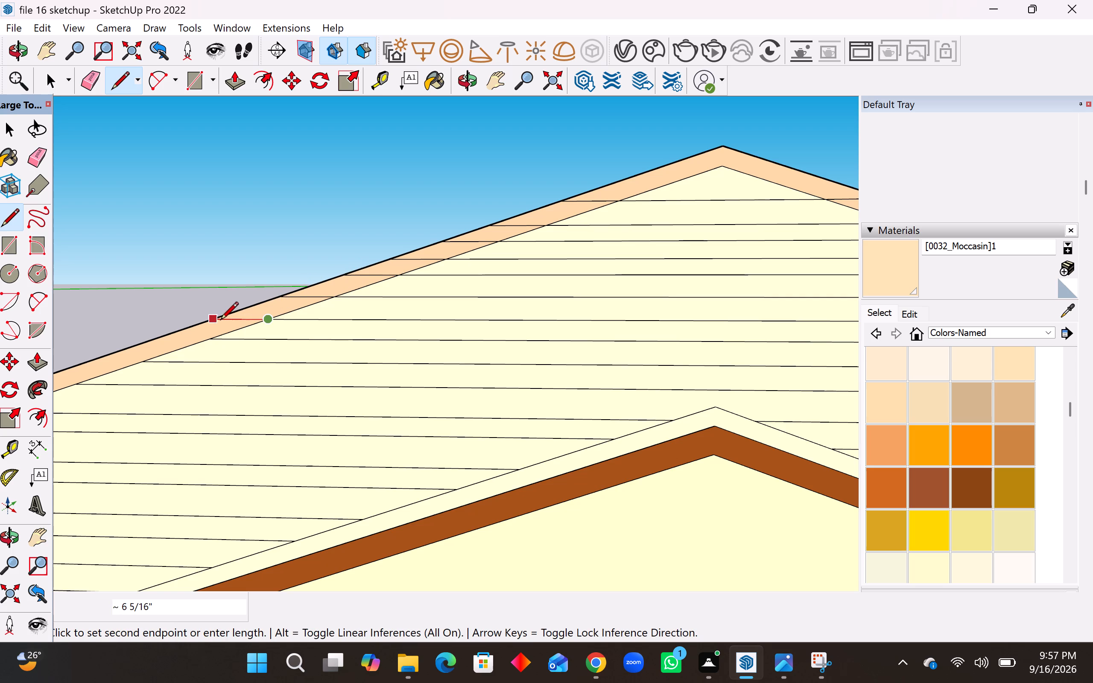
left_click(220, 321)
left_click(208, 340)
left_click(158, 342)
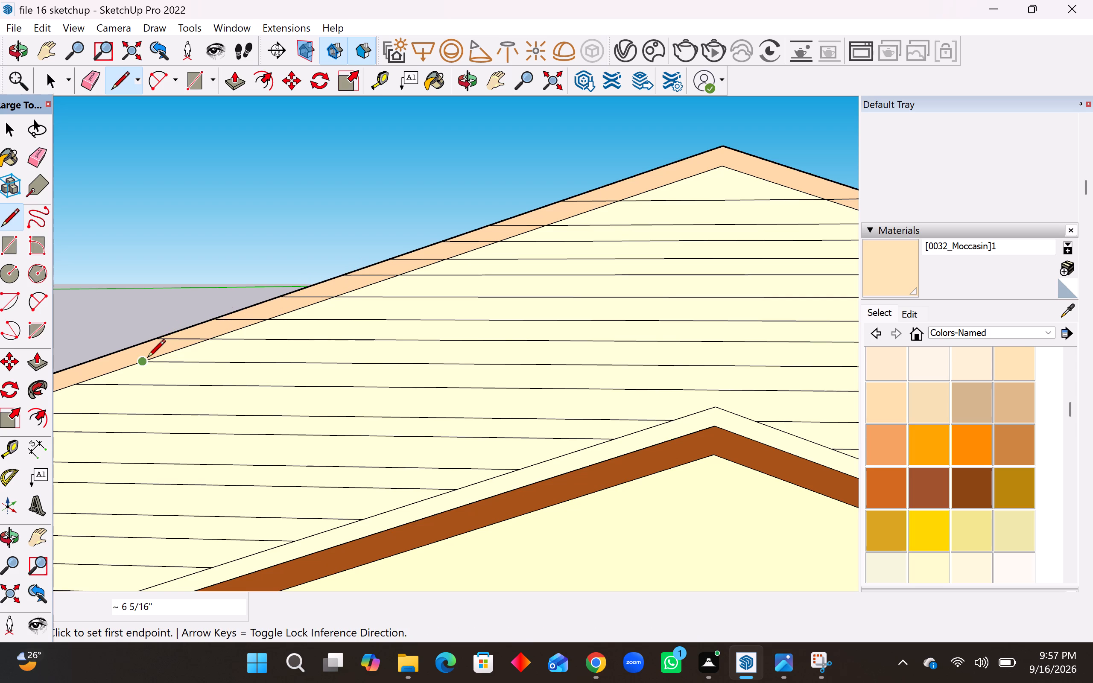
left_click(140, 362)
left_click(96, 364)
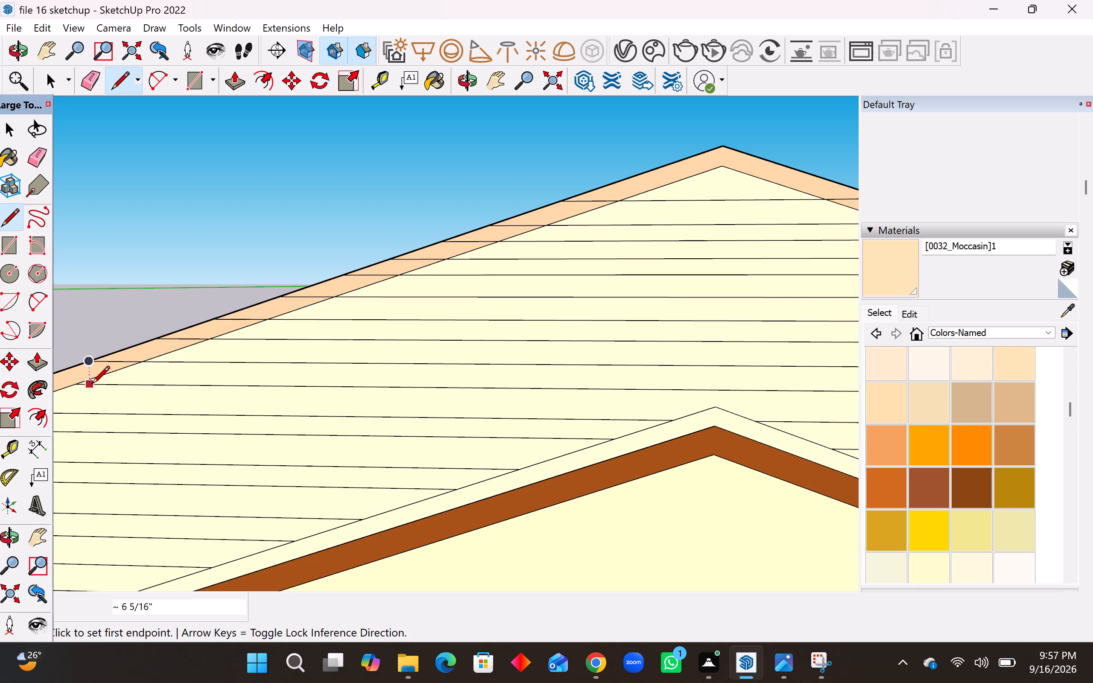
Extend the tenth course line from the ridge across the left slope's peach border strip with a line about 6 5/16" long.
scroll(385, 321, "down", 4)
scroll(511, 301, "down", 4)
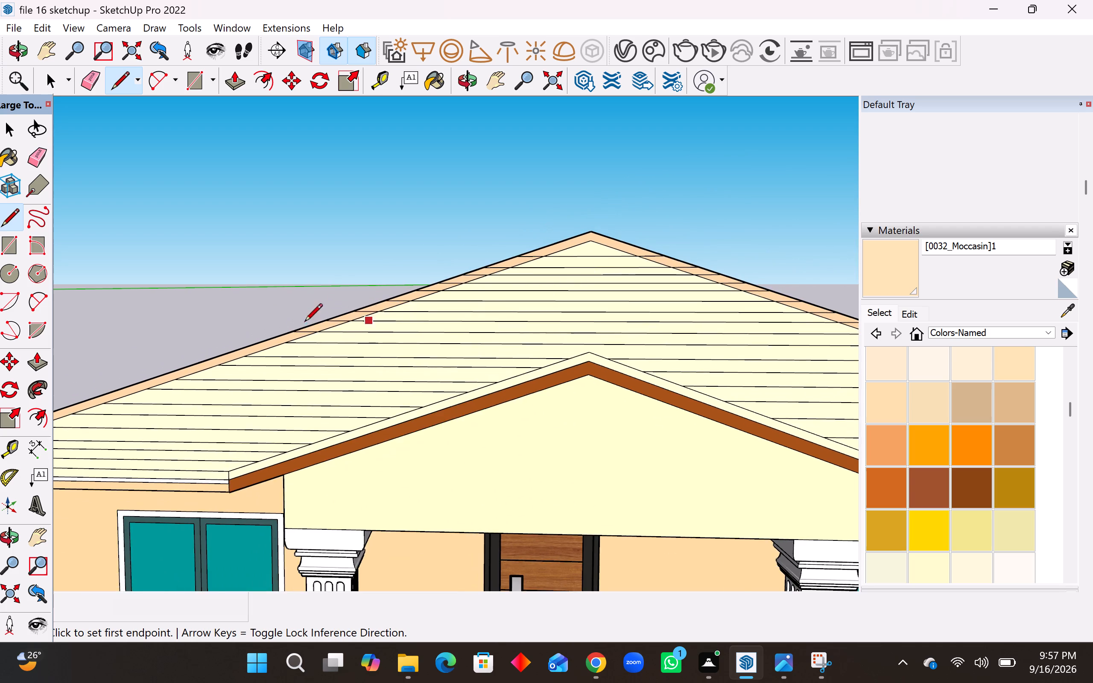
scroll(304, 323, "down", 4)
scroll(114, 393, "up", 9)
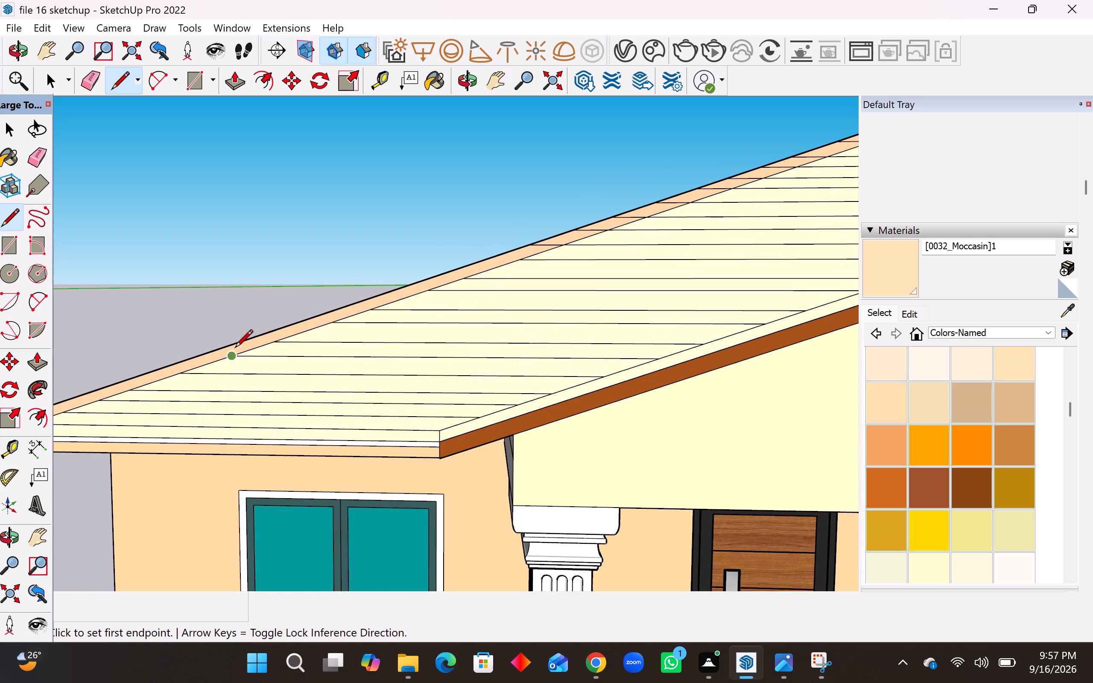
scroll(246, 349, "up", 3)
left_click(609, 233)
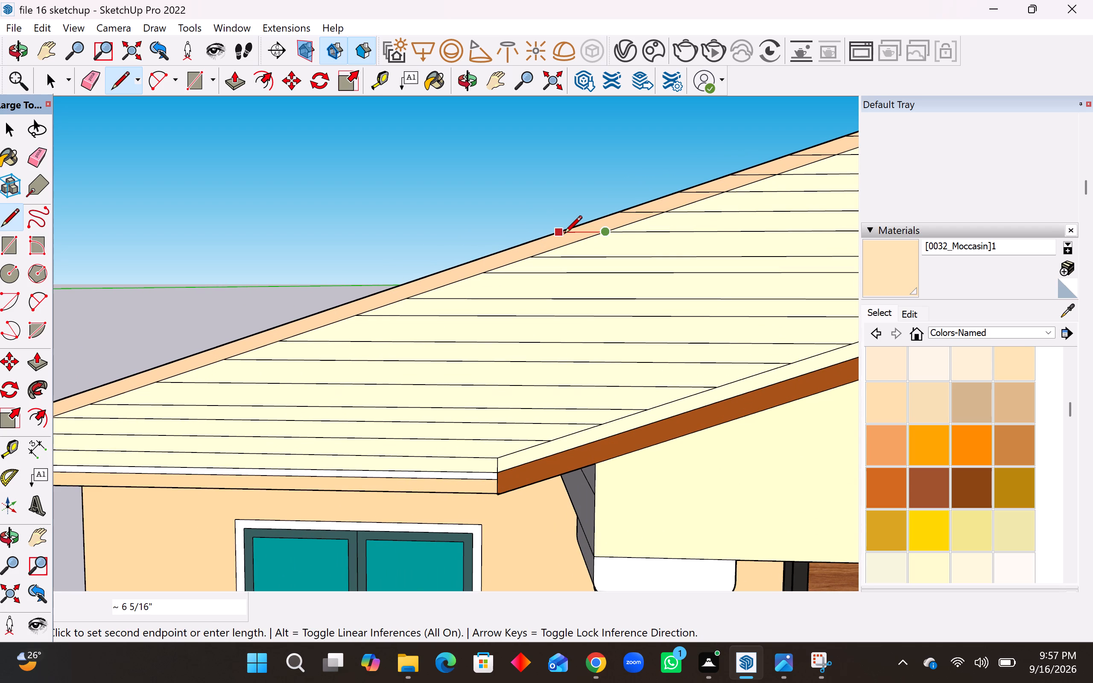
left_click(564, 235)
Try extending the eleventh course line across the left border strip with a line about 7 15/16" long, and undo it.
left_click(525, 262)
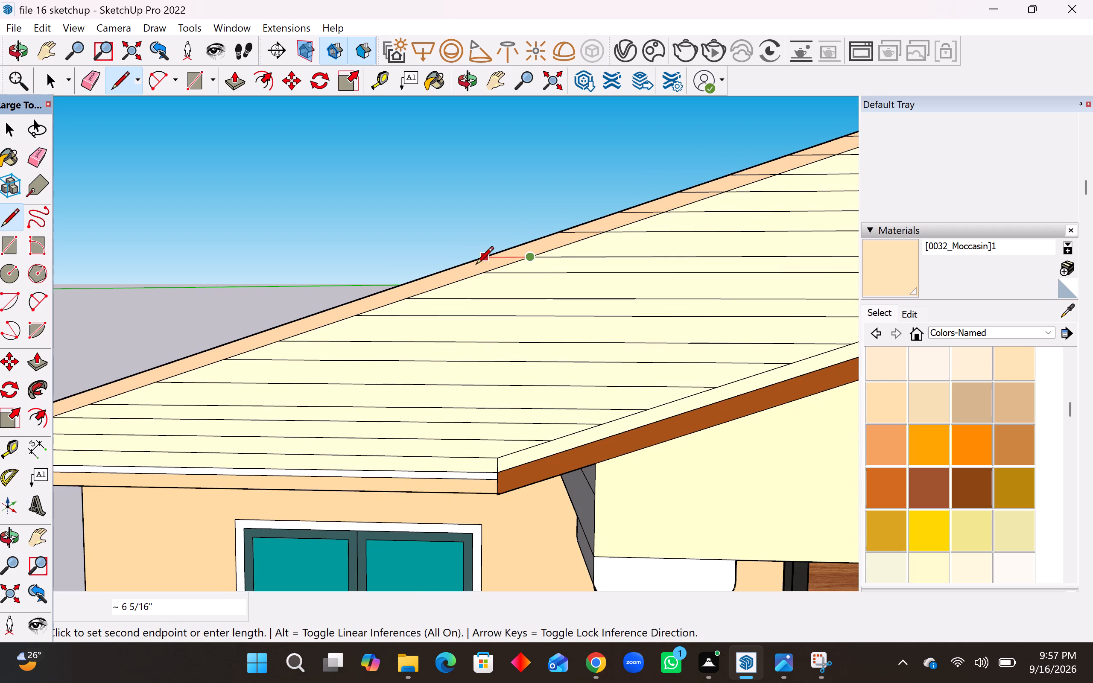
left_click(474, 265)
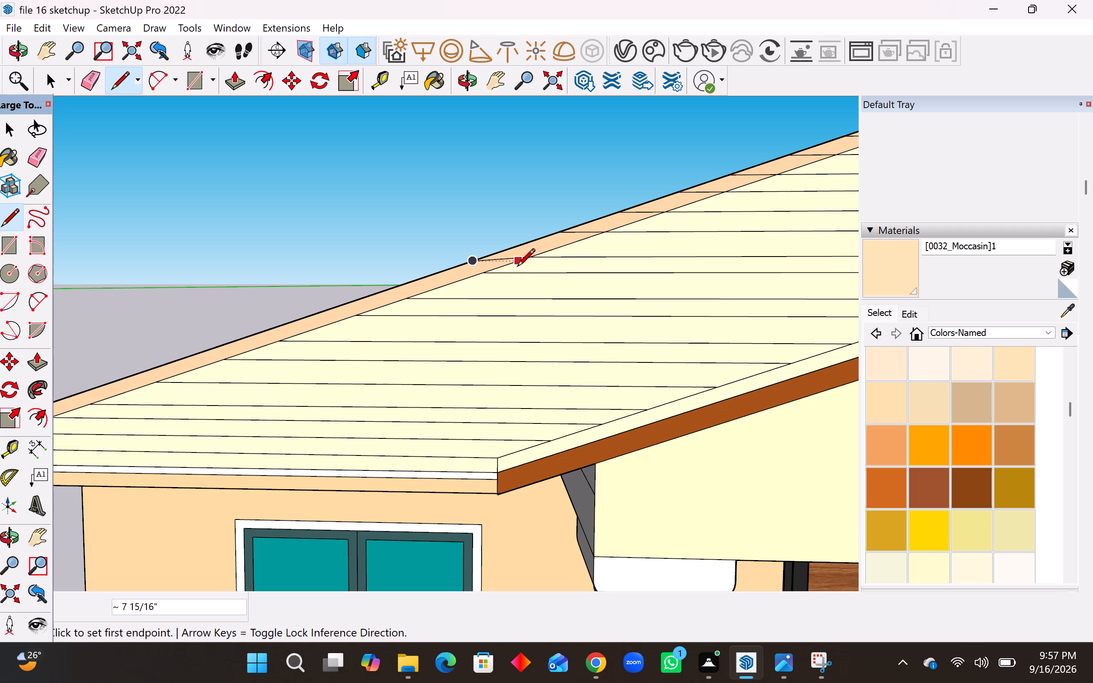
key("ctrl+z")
Extend the eleventh to fifteenth course lines from the ridge across the left slope's peach border strip, each about 6 5/16" long.
left_click(528, 261)
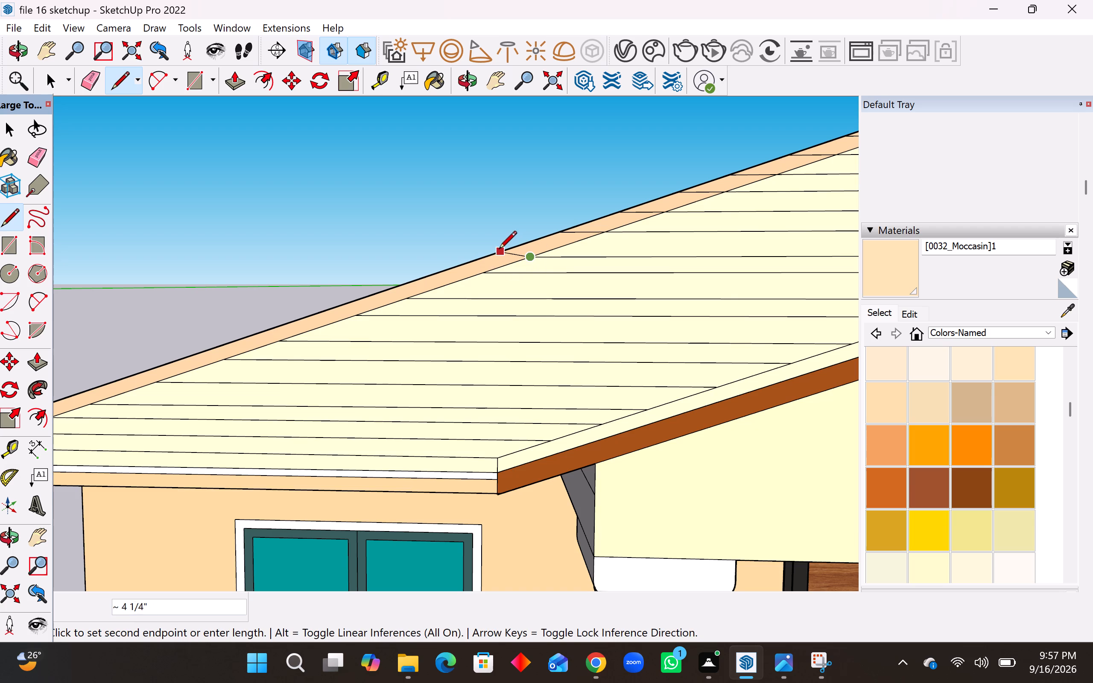
left_click(490, 256)
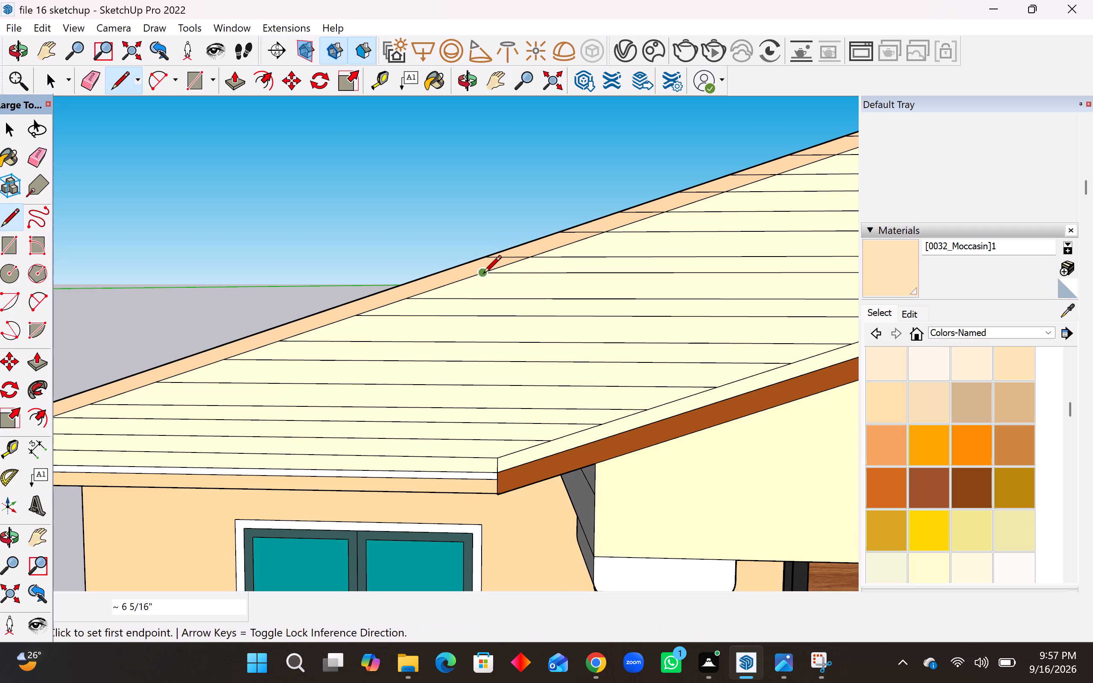
left_click(483, 274)
left_click(443, 273)
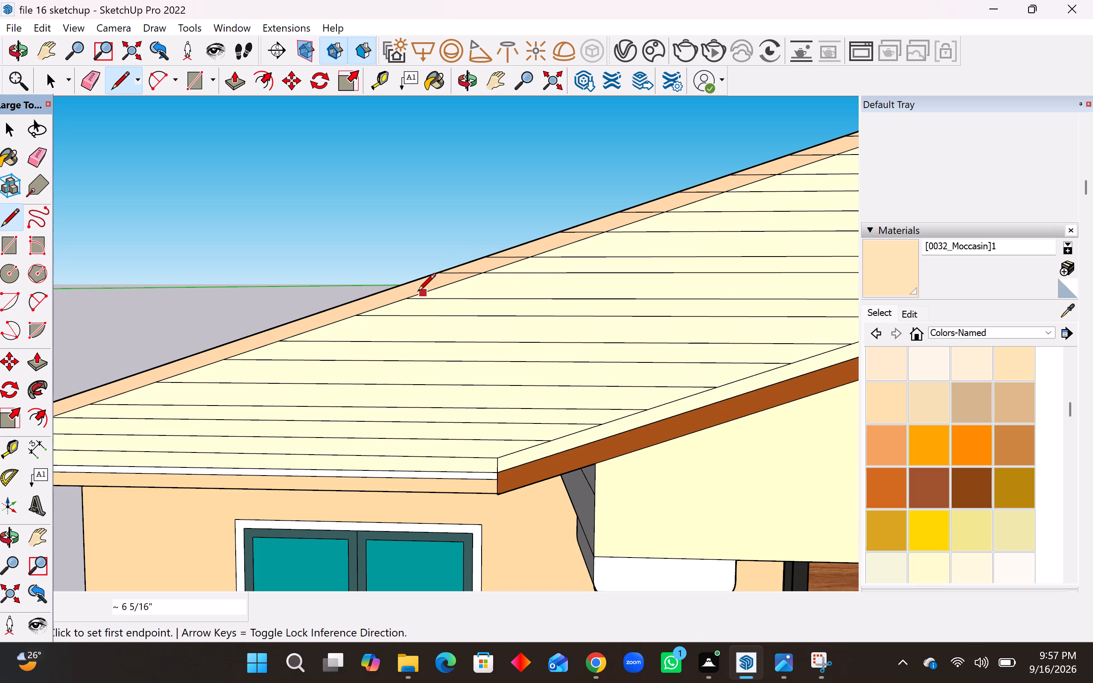
left_click(410, 298)
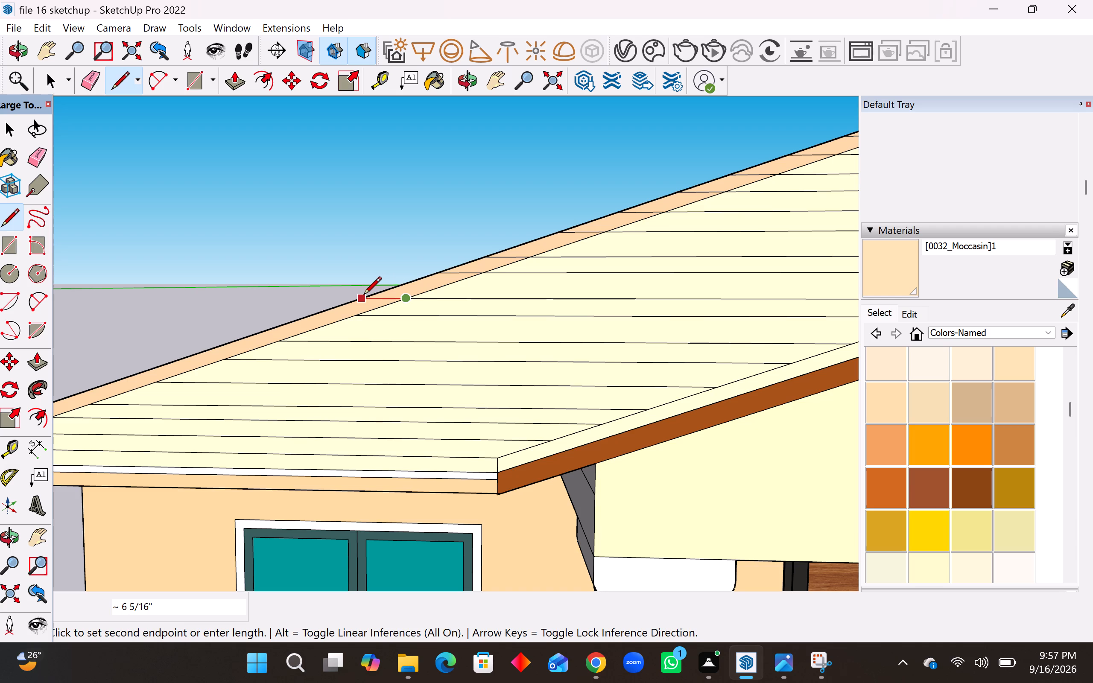
left_click(360, 298)
left_click(357, 316)
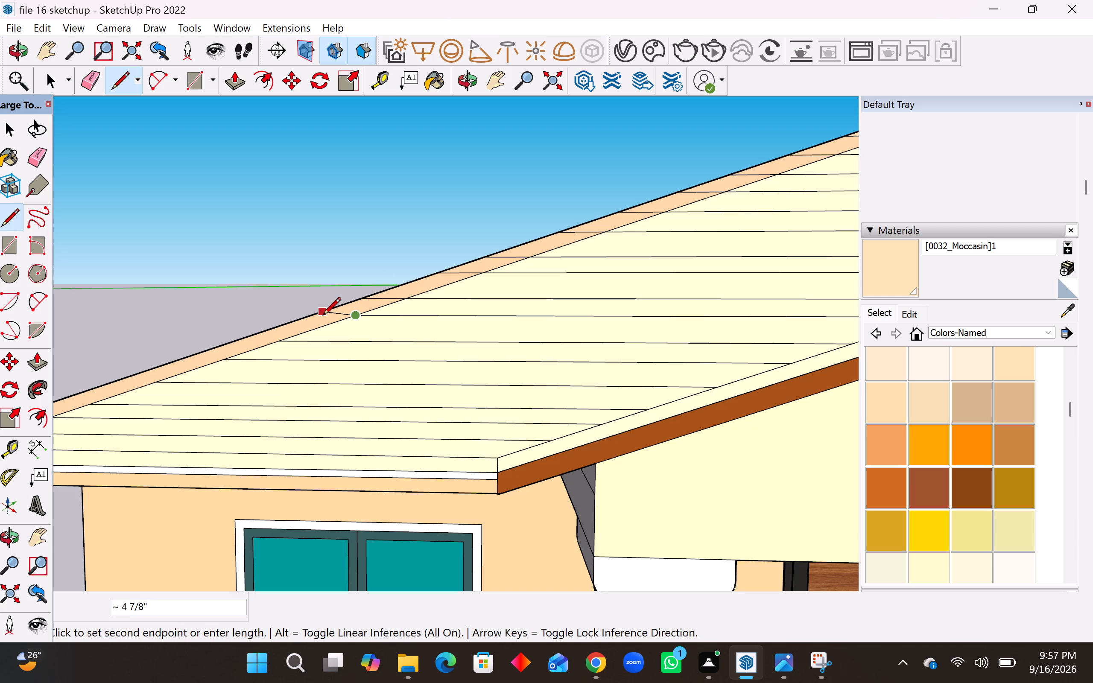
left_click(316, 316)
left_click(281, 340)
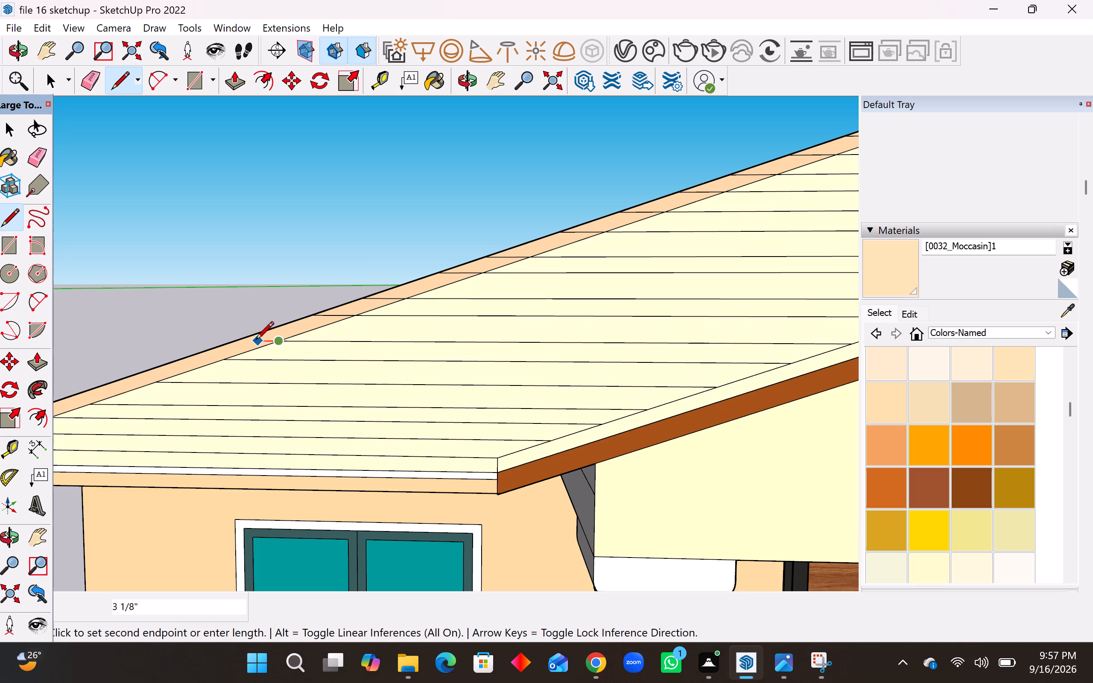
left_click(244, 339)
Extend the remaining six course lines down to the eave across the left slope's peach border strip, each about 6 5/16" long.
scroll(428, 221, "down", 4)
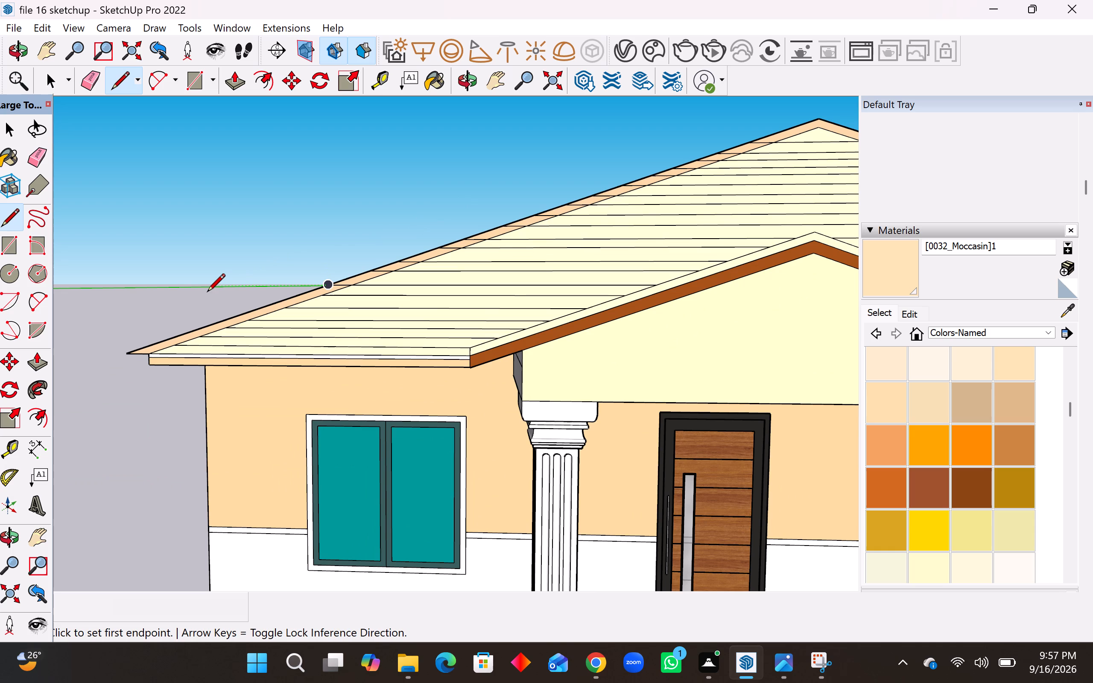
scroll(182, 345, "up", 6)
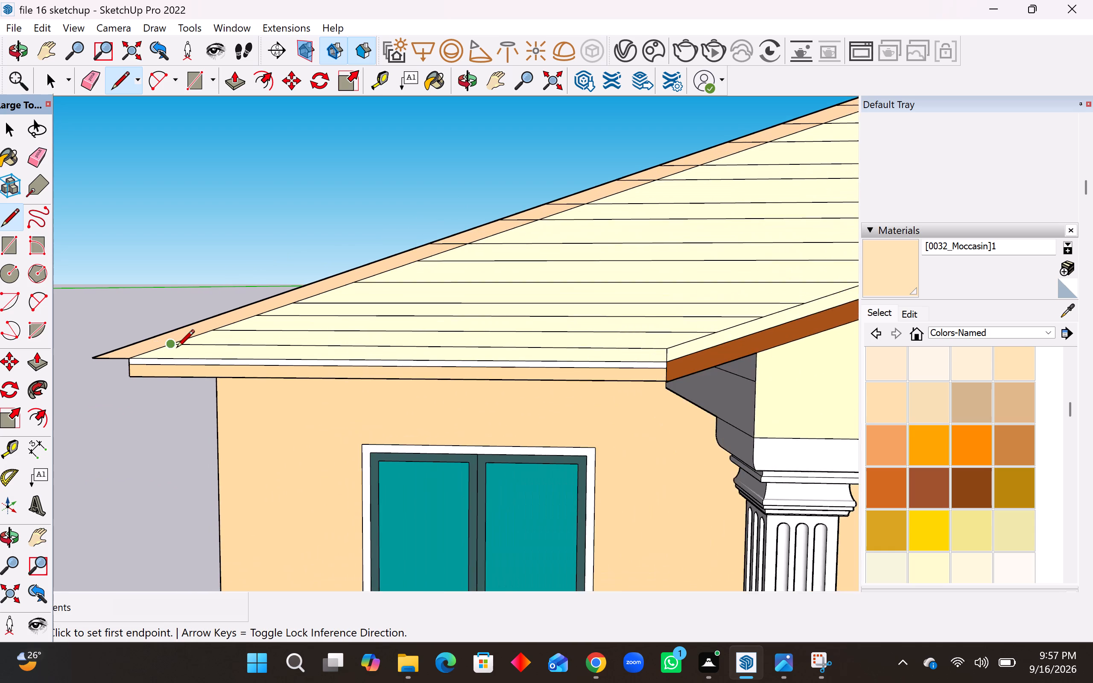
left_click(438, 251)
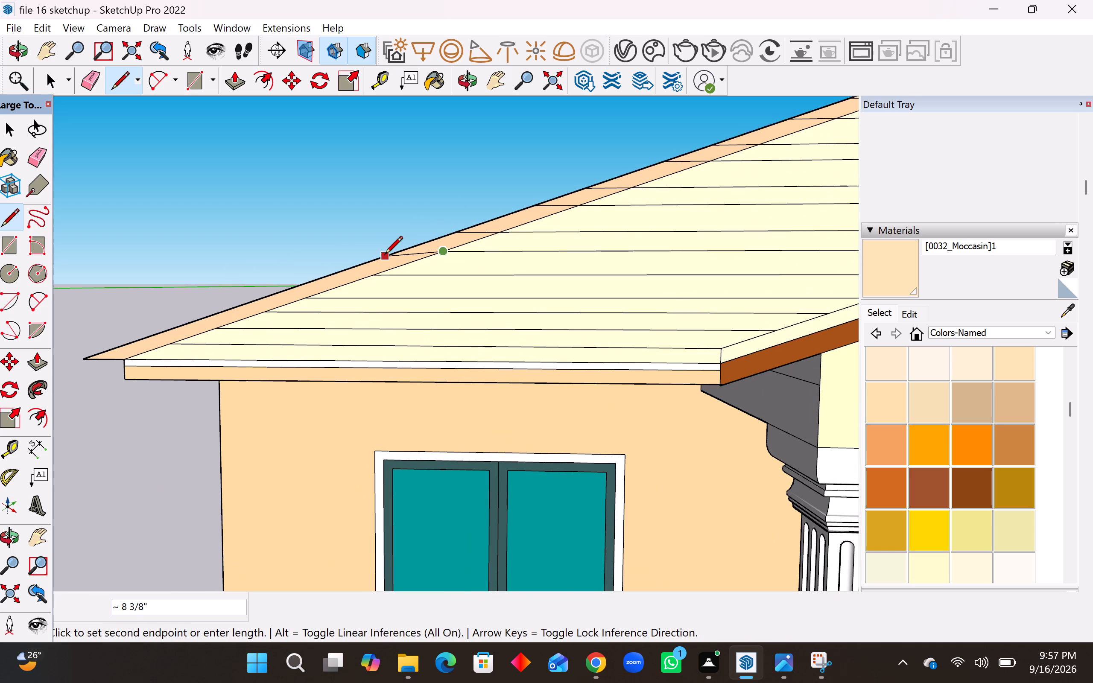
left_click(392, 251)
left_click(368, 277)
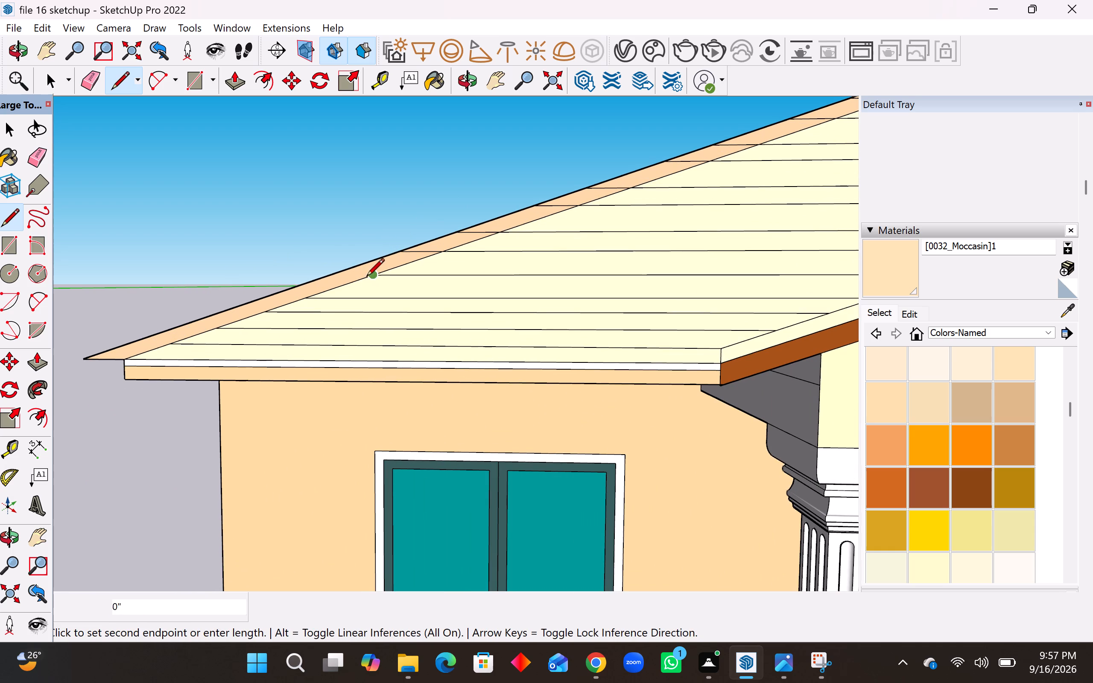
left_click(336, 277)
left_click(310, 299)
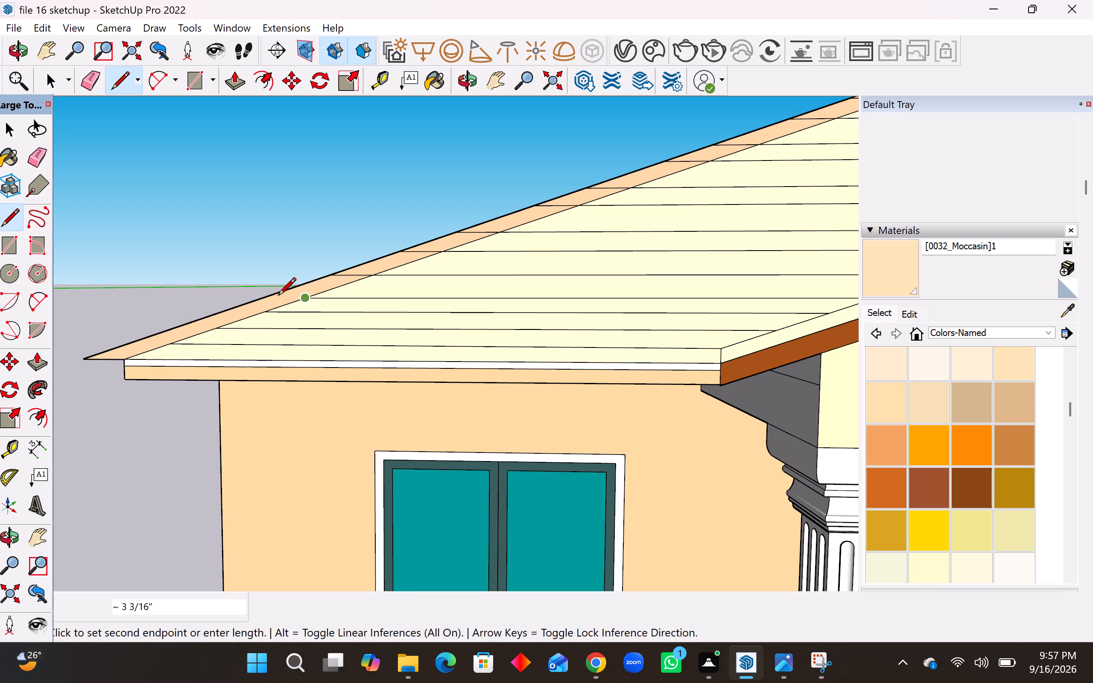
left_click(264, 298)
left_click(265, 314)
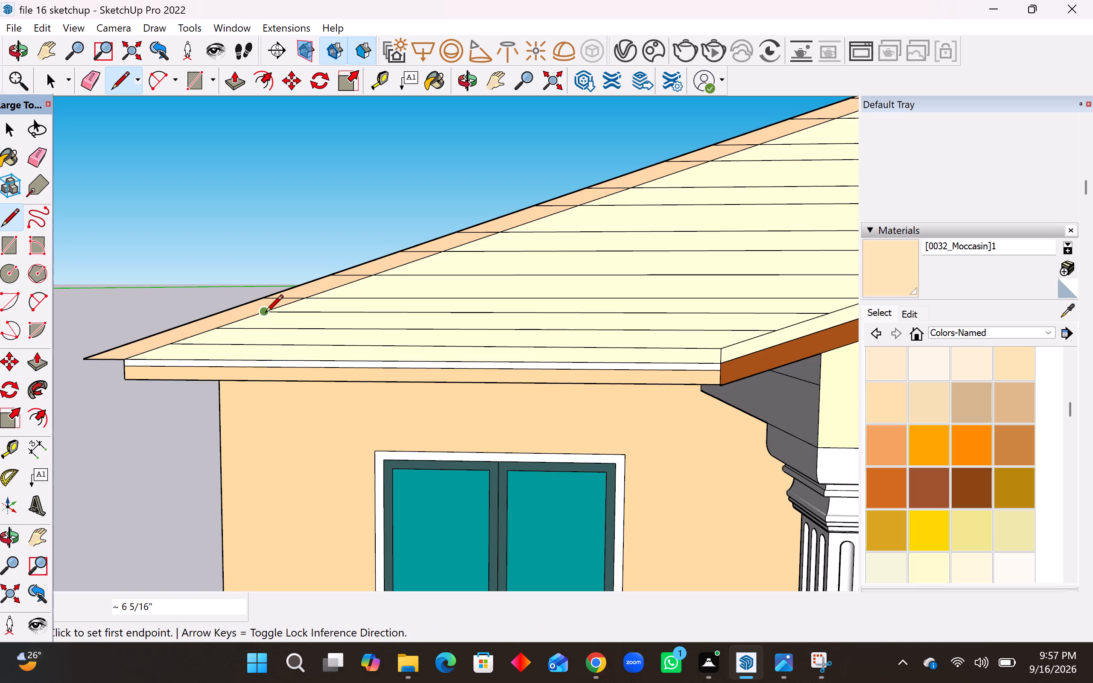
left_click(232, 312)
left_click(214, 329)
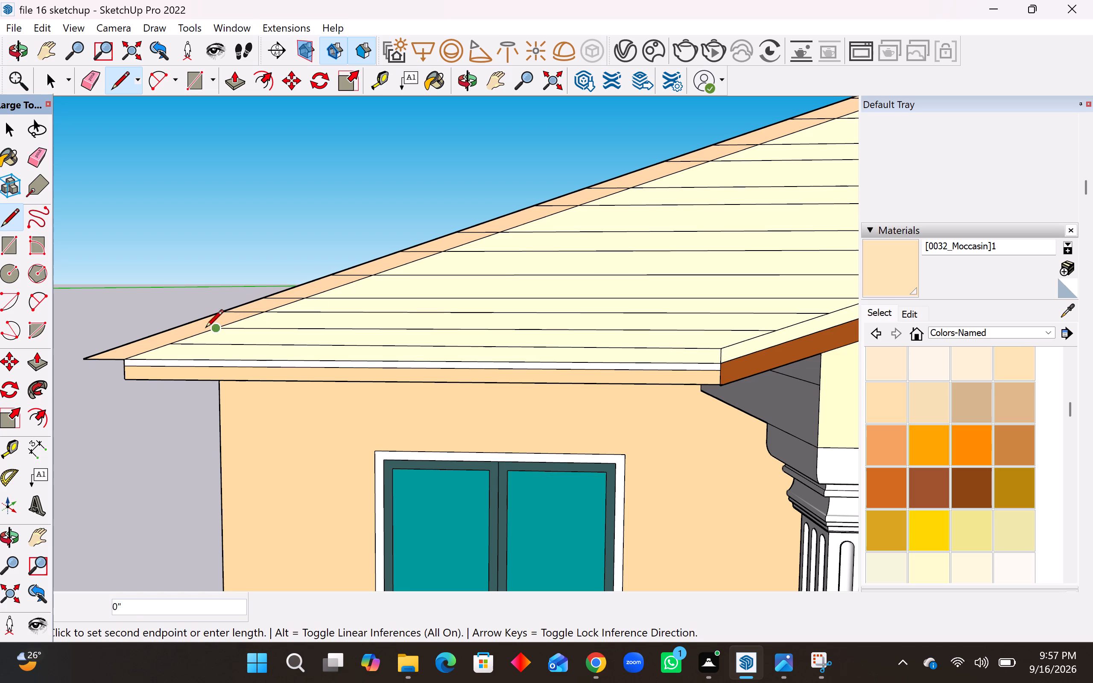
left_click(173, 325)
left_click(169, 347)
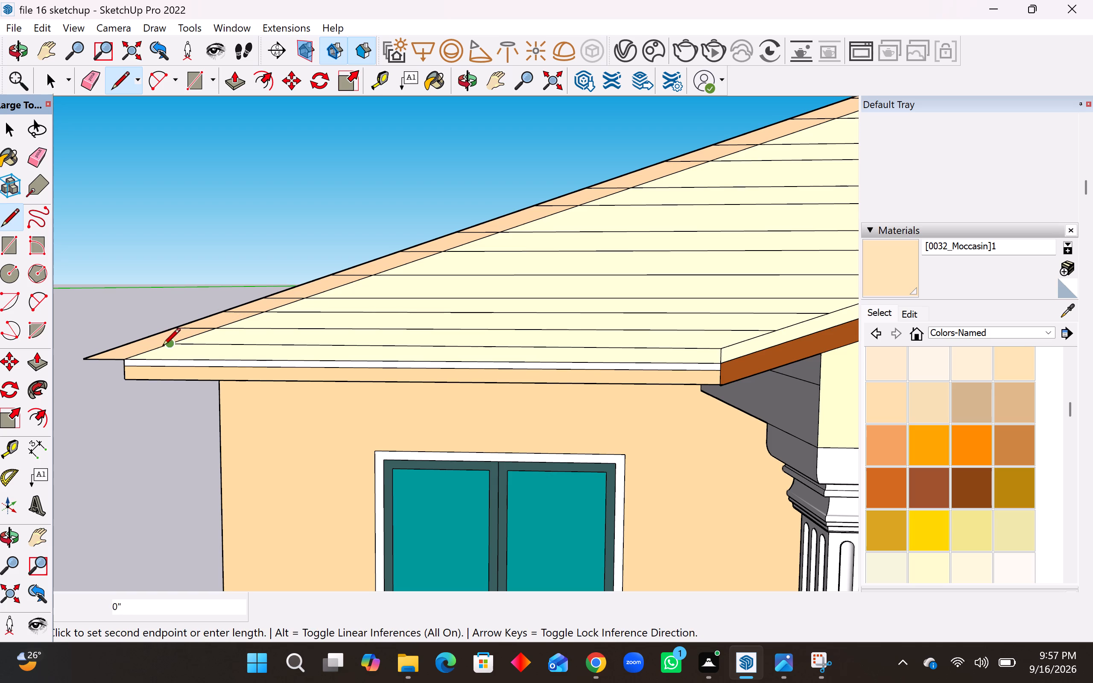
left_click(135, 346)
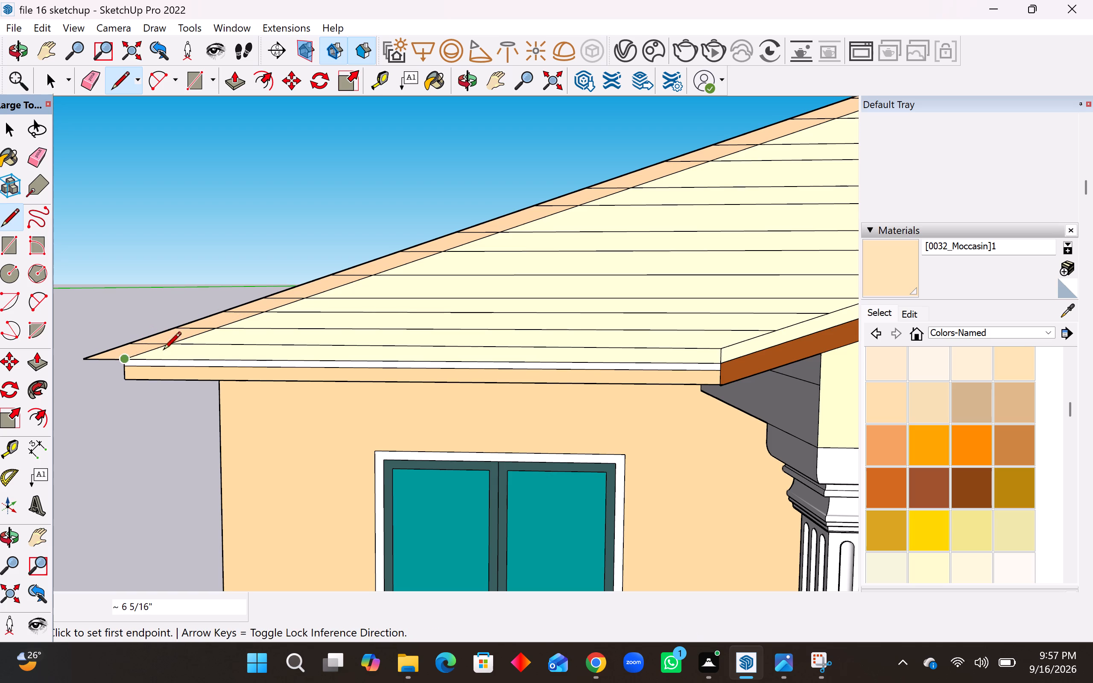
Extend the lowest right-hand course line across the porch gable's cream trim strip with a line about 5 7/8" long.
scroll(106, 312, "down", 15)
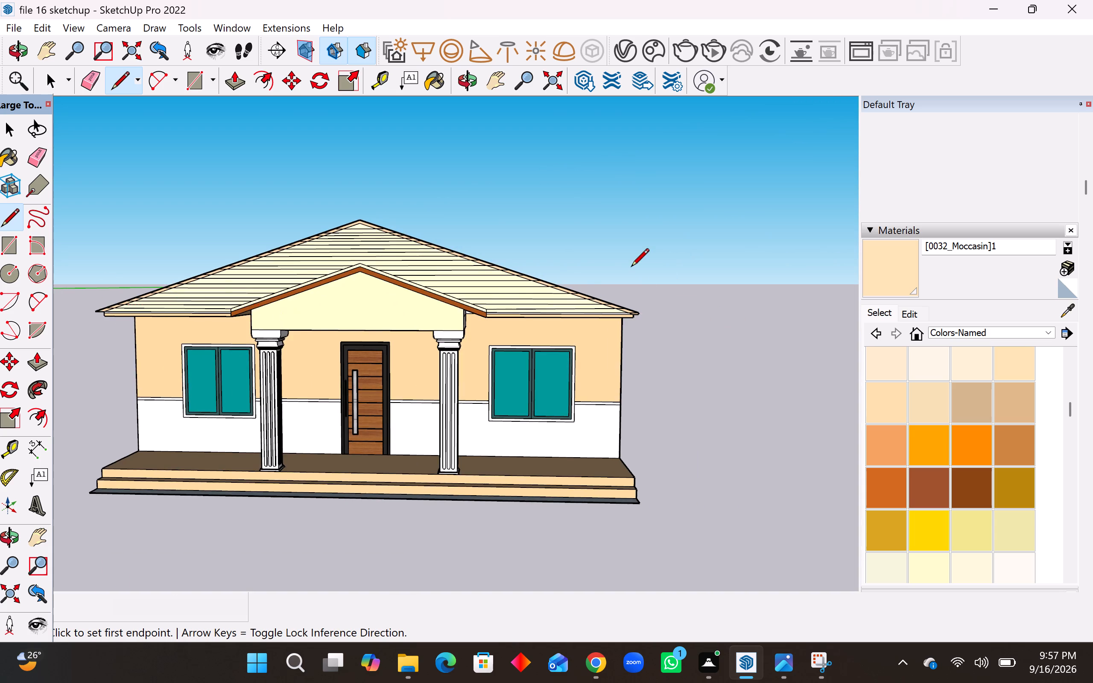
scroll(631, 268, "down", 2)
scroll(374, 267, "up", 9)
left_click(368, 252)
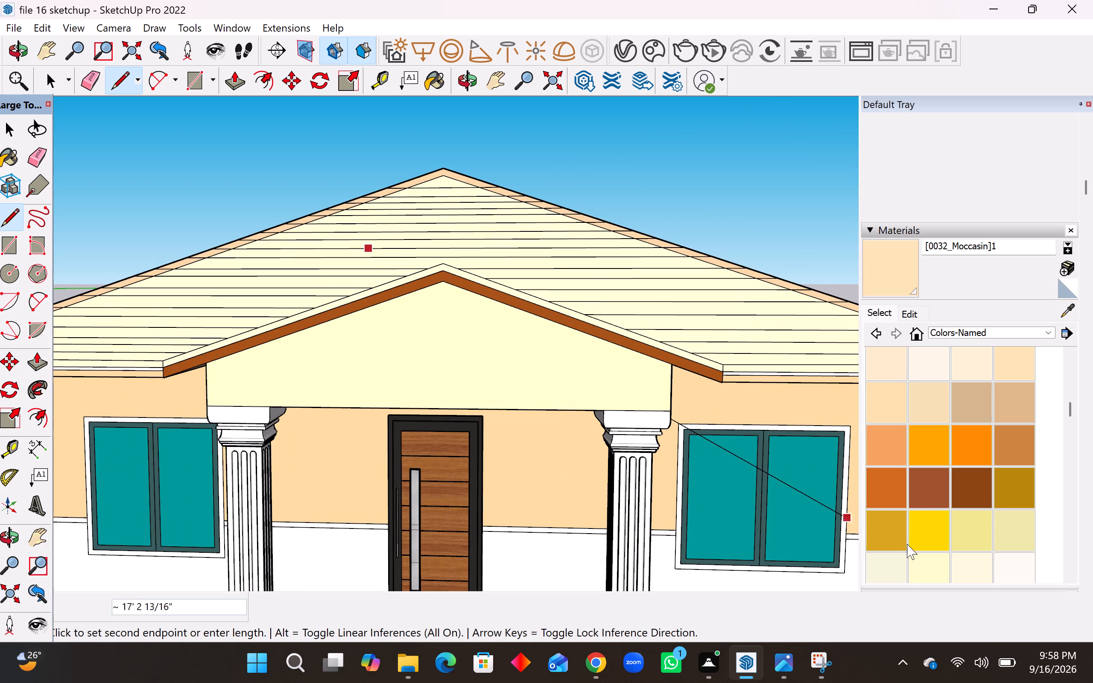
key("Escape")
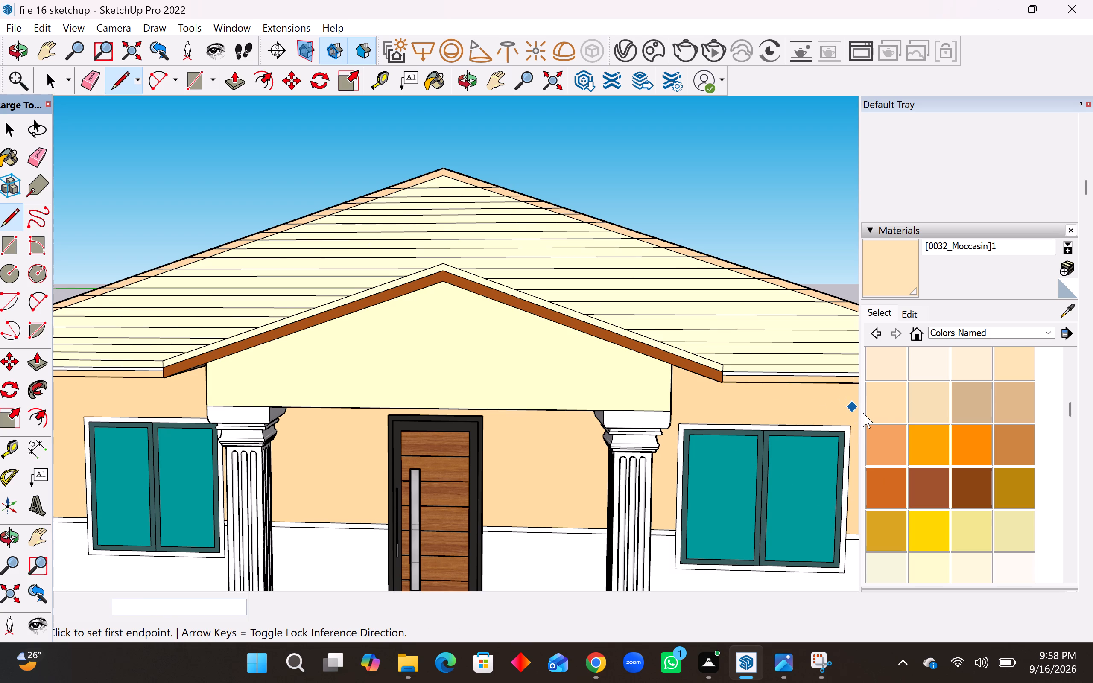
scroll(677, 375, "up", 2)
left_click(694, 350)
left_click(665, 351)
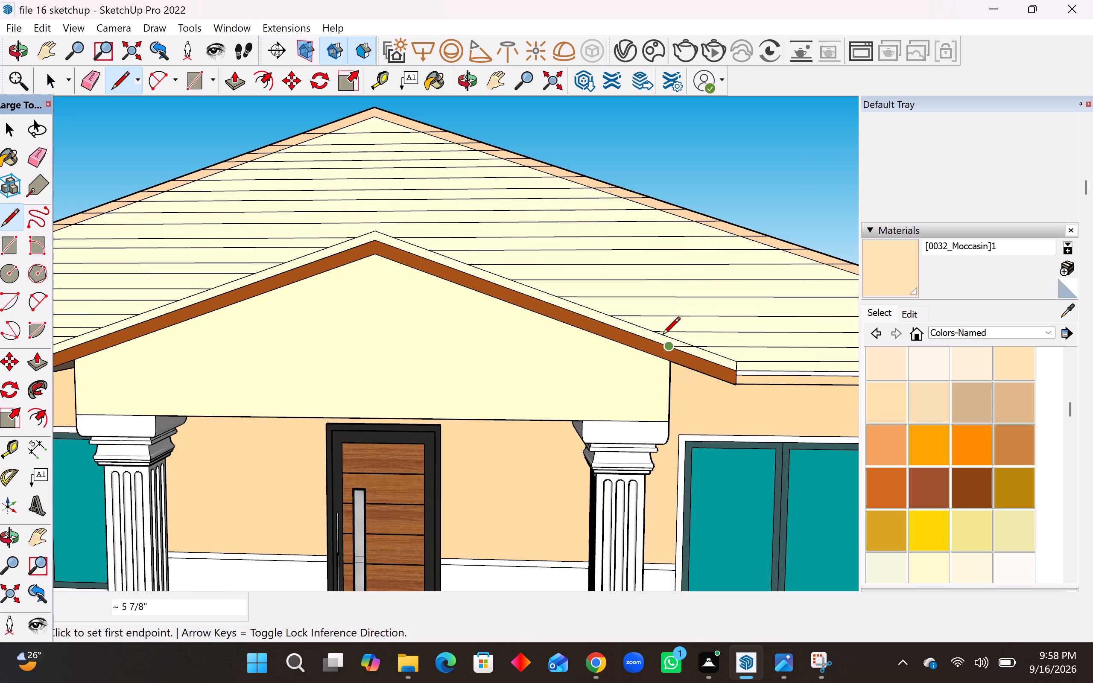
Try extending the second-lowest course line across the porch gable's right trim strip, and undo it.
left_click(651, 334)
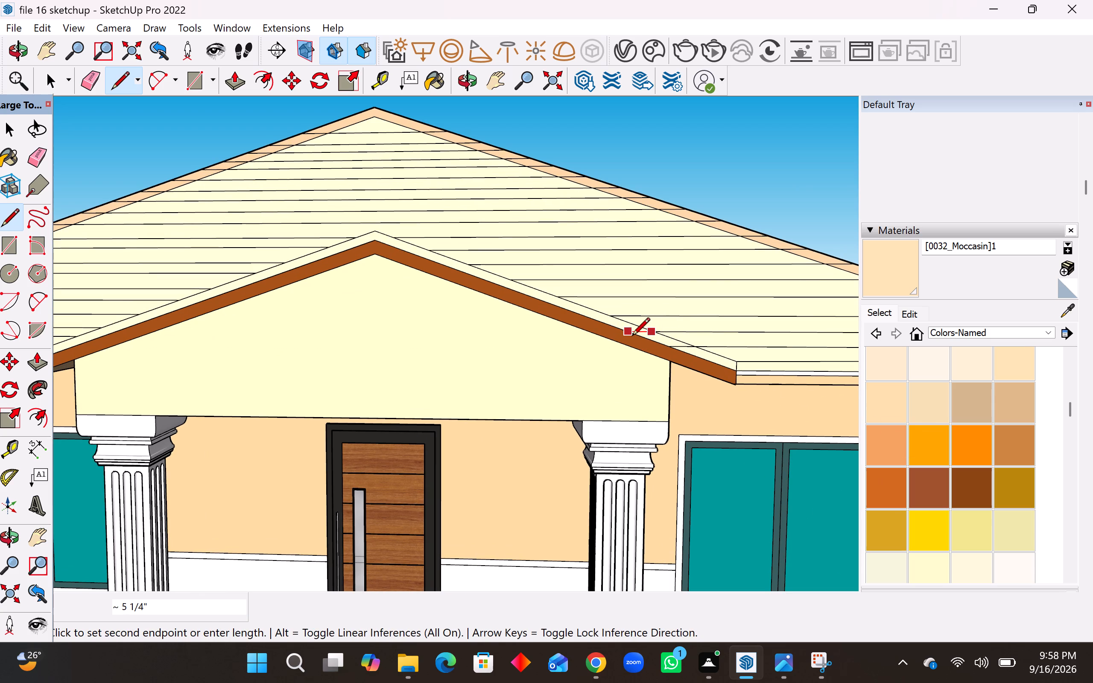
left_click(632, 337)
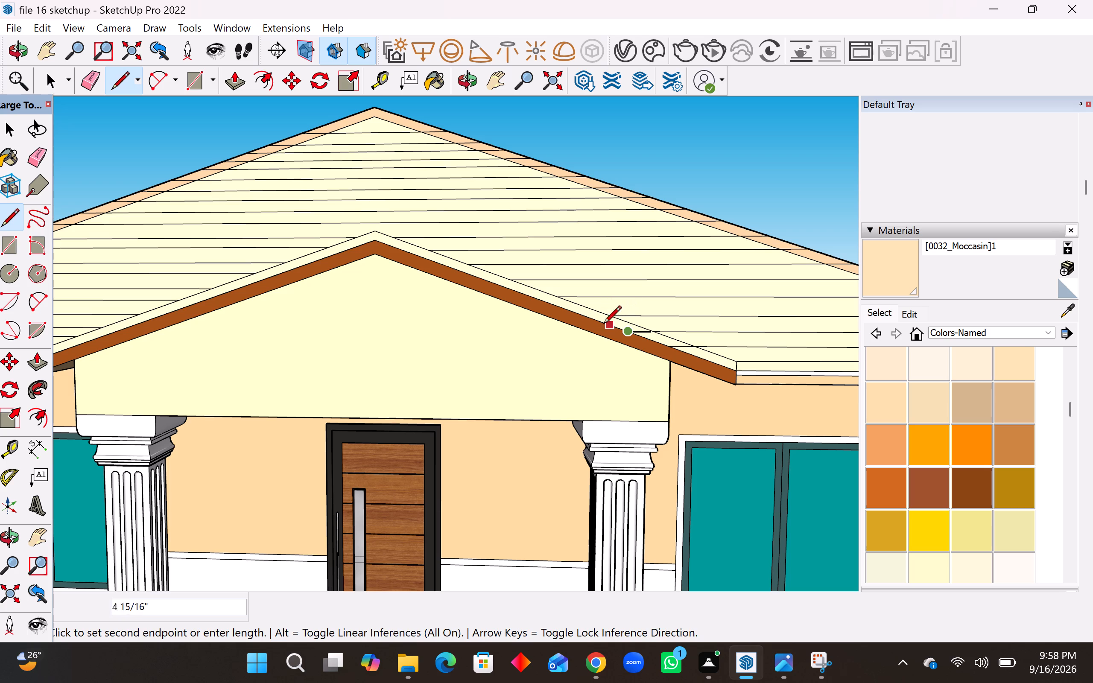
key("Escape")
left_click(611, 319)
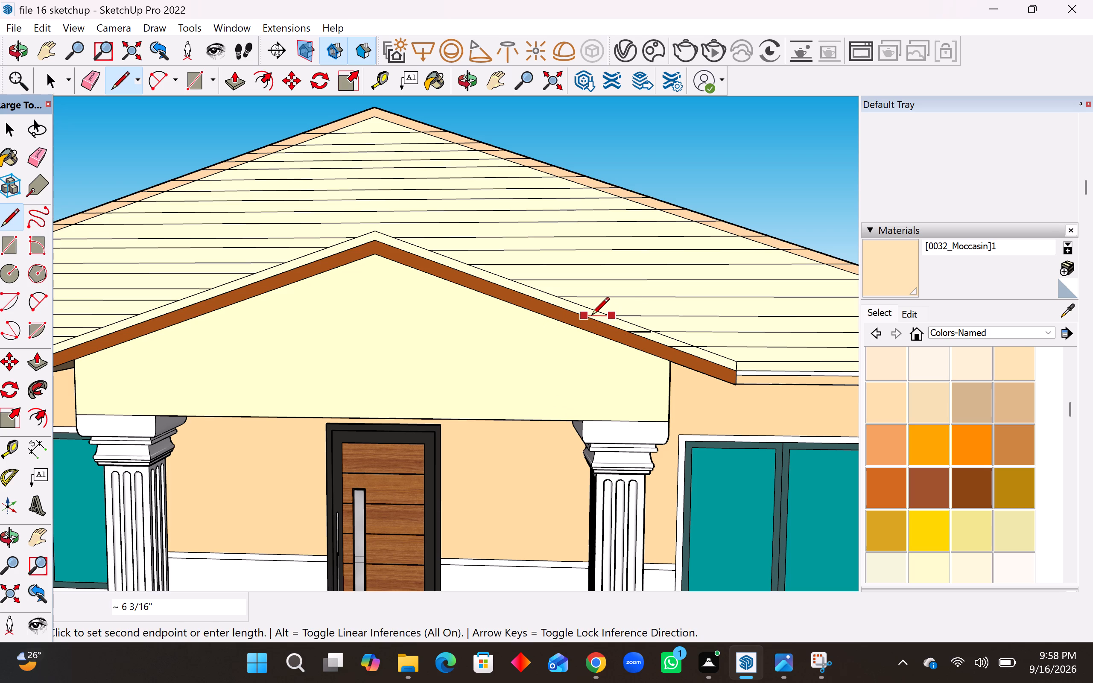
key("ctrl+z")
Extend the next four course lines up the porch gable's right trim strip, each about 5 7/8" long.
scroll(655, 339, "up", 1)
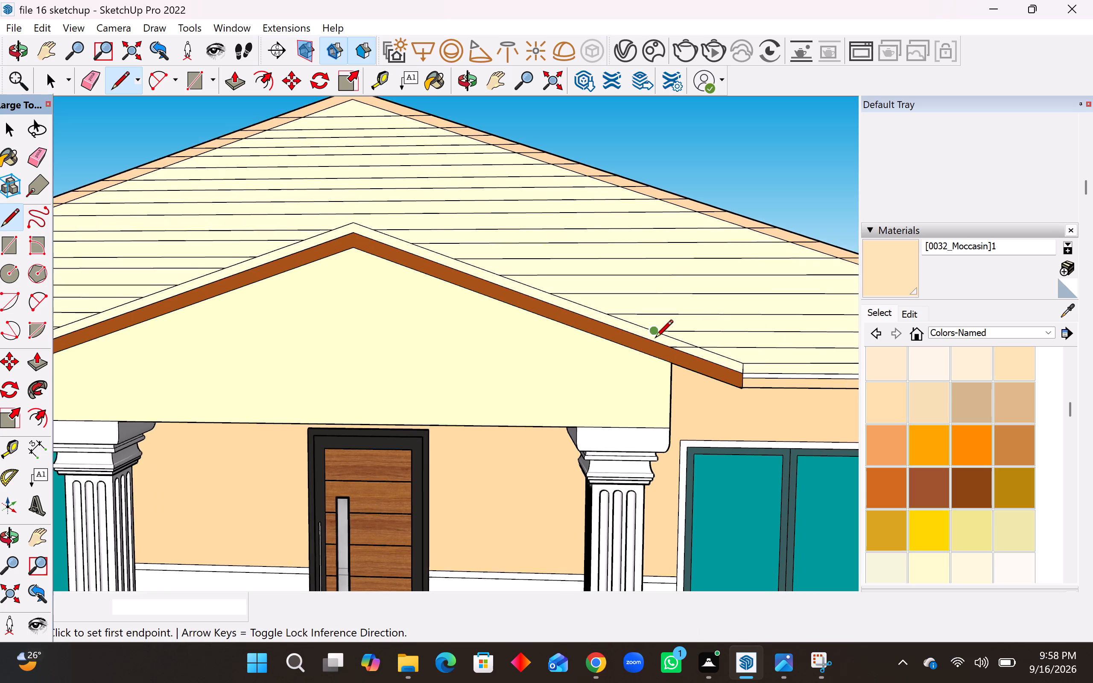
scroll(655, 339, "up", 3)
left_click(654, 332)
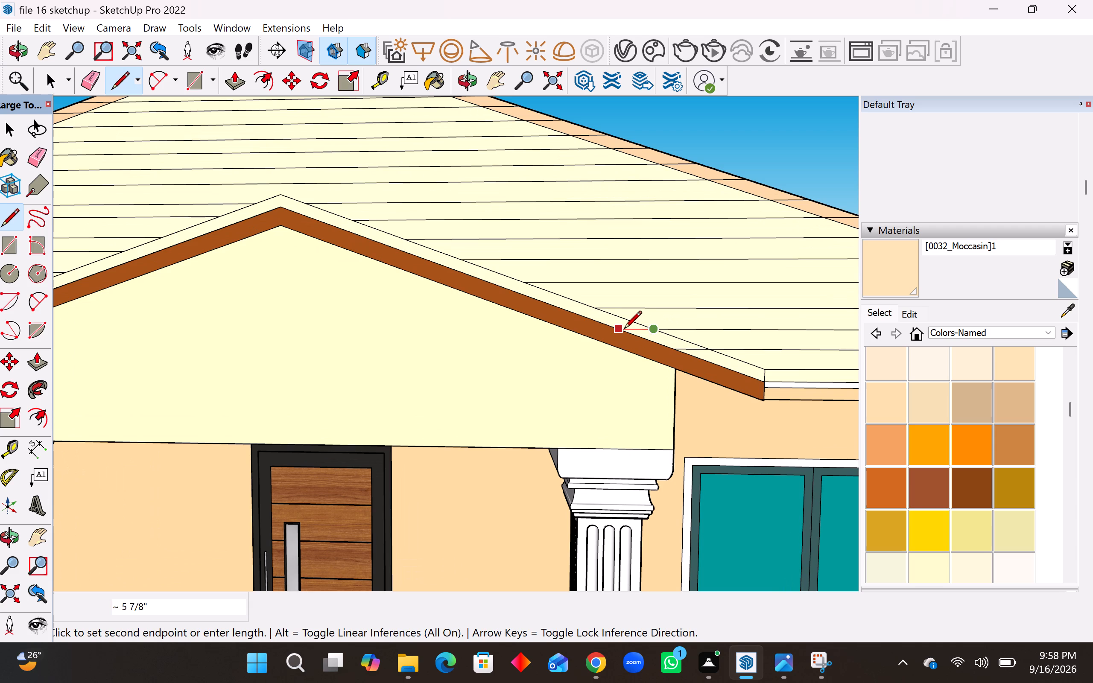
left_click(624, 330)
left_click(598, 310)
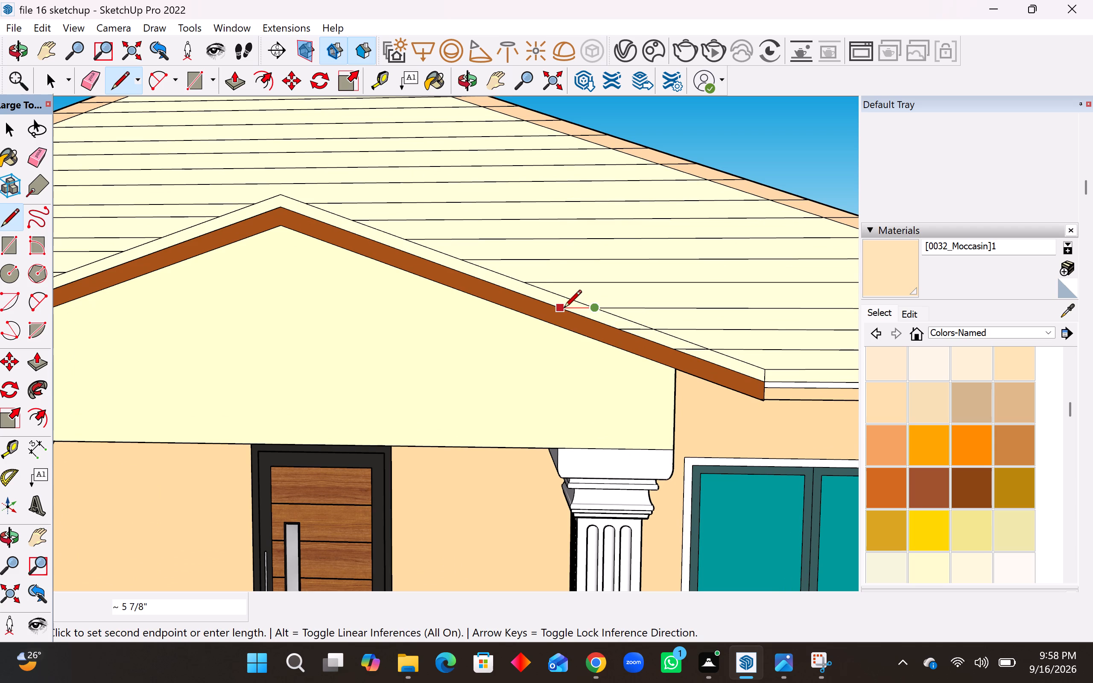
left_click(564, 309)
left_click(526, 283)
left_click(491, 283)
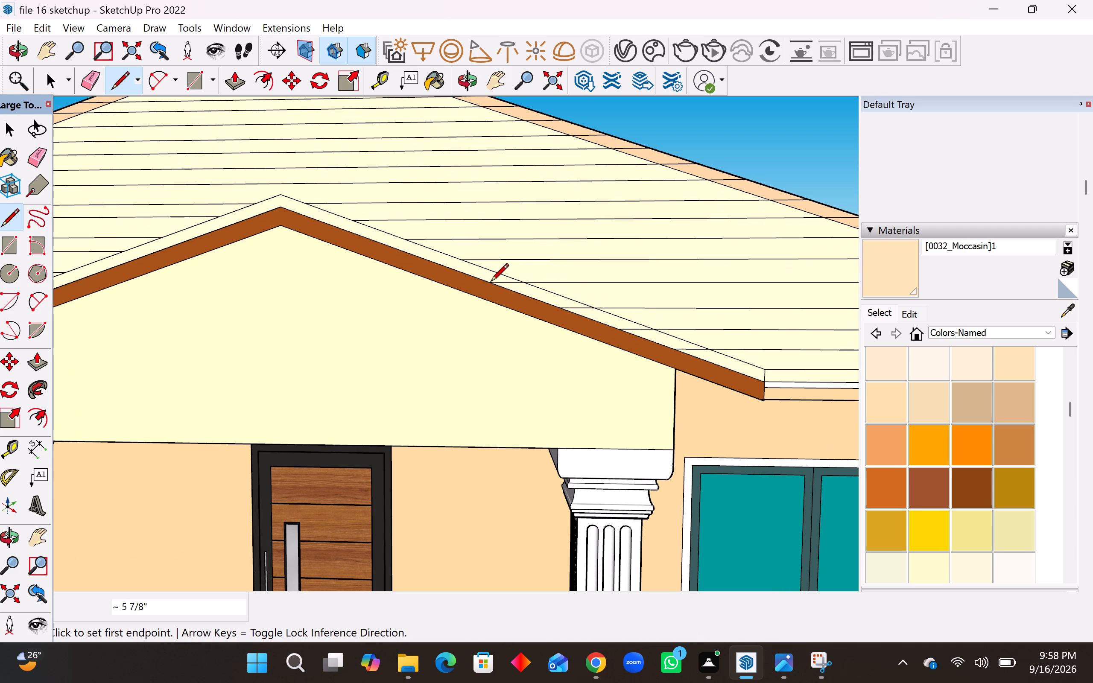
left_click(462, 257)
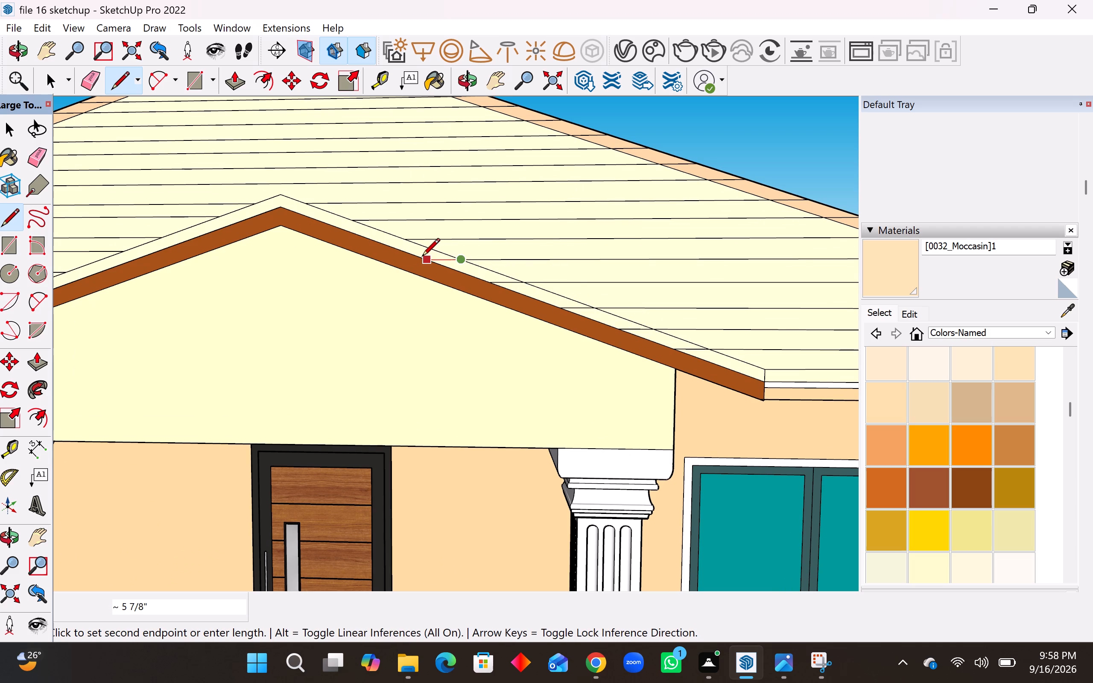
left_click(422, 257)
Extend two more course lines across the porch gable's right trim strip, and carry the topmost one horizontally across below the gable peak.
left_click_drag(411, 242, 407, 242)
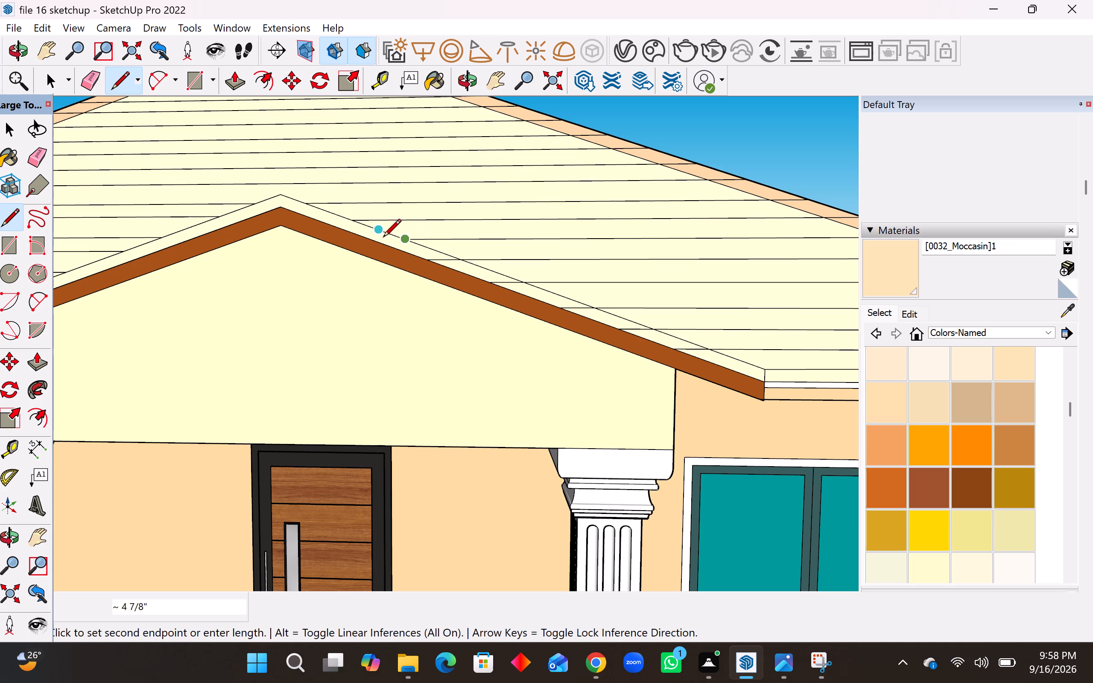
left_click(380, 242)
left_click(355, 224)
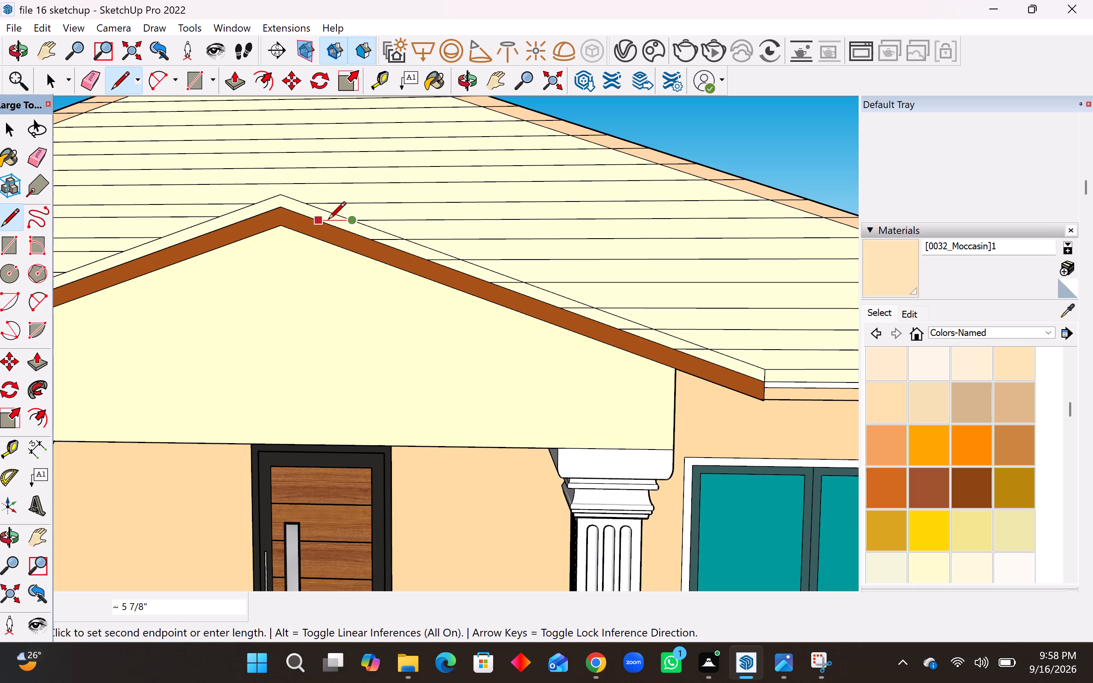
left_click(328, 221)
left_click(313, 204)
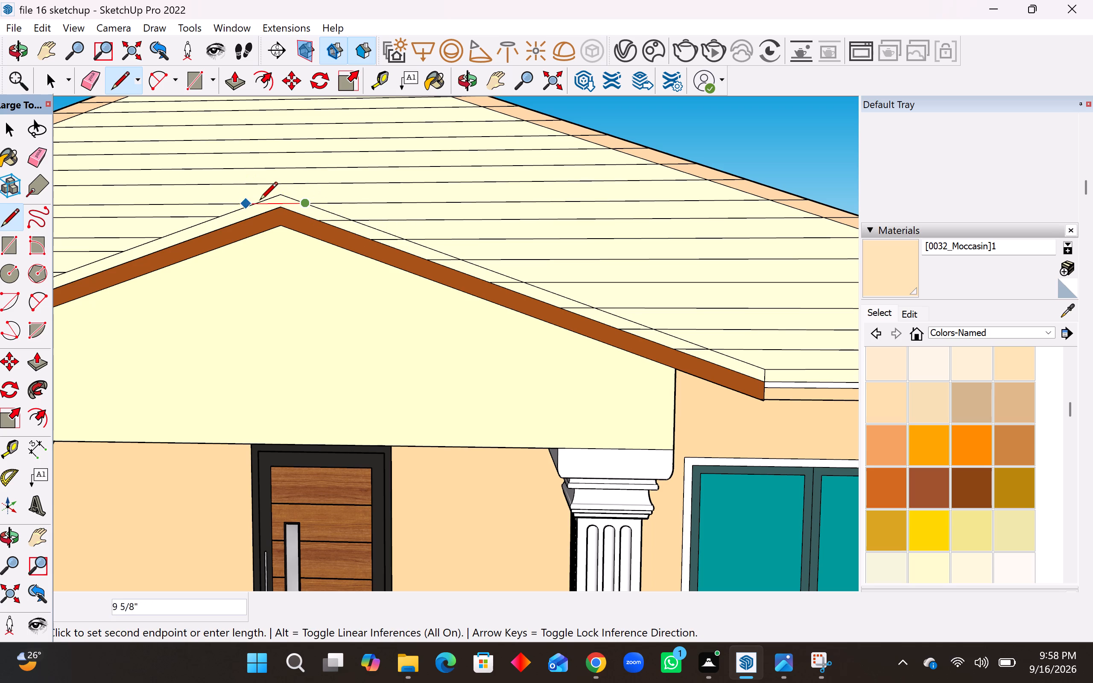
left_click(260, 201)
Extend the upper four course lines across the porch gable's left cream trim strip with lines about 6 1/8" to 8" long.
scroll(858, 304, "down", 5)
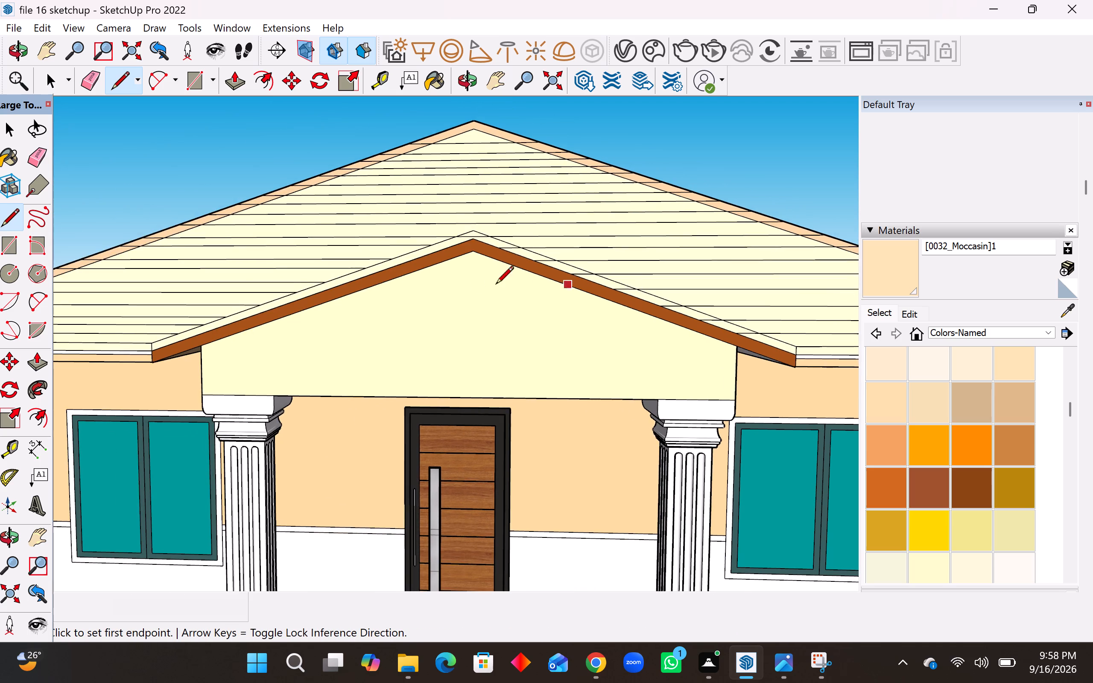
scroll(394, 266, "up", 3)
scroll(432, 249, "up", 1)
left_click(446, 237)
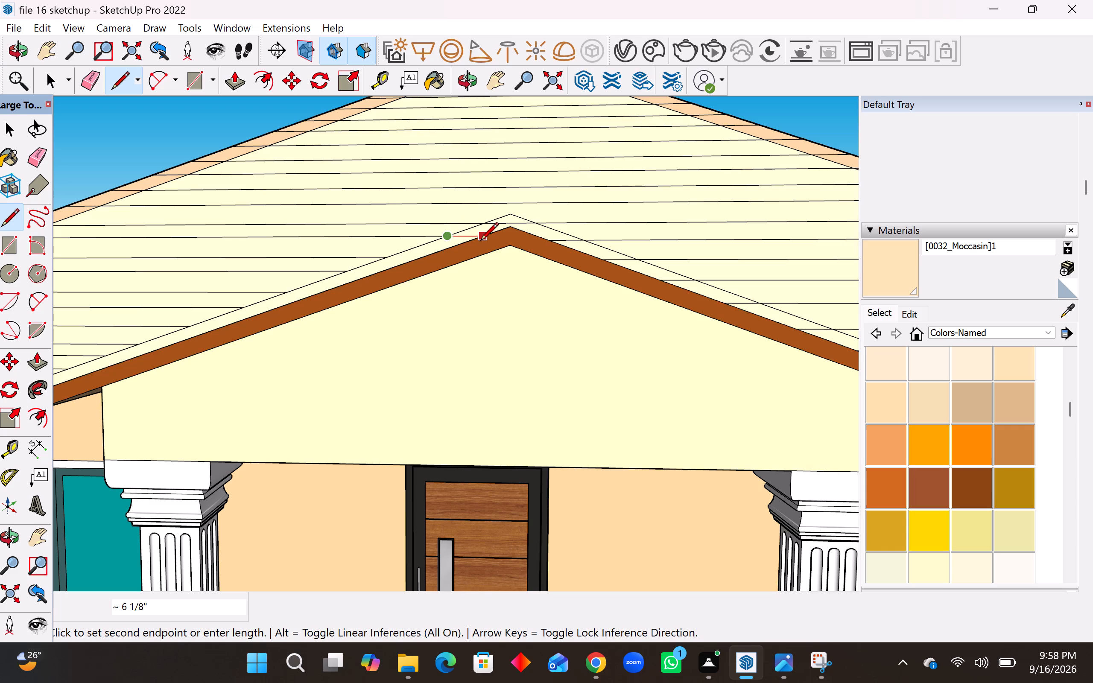
left_click(480, 242)
left_click(381, 258)
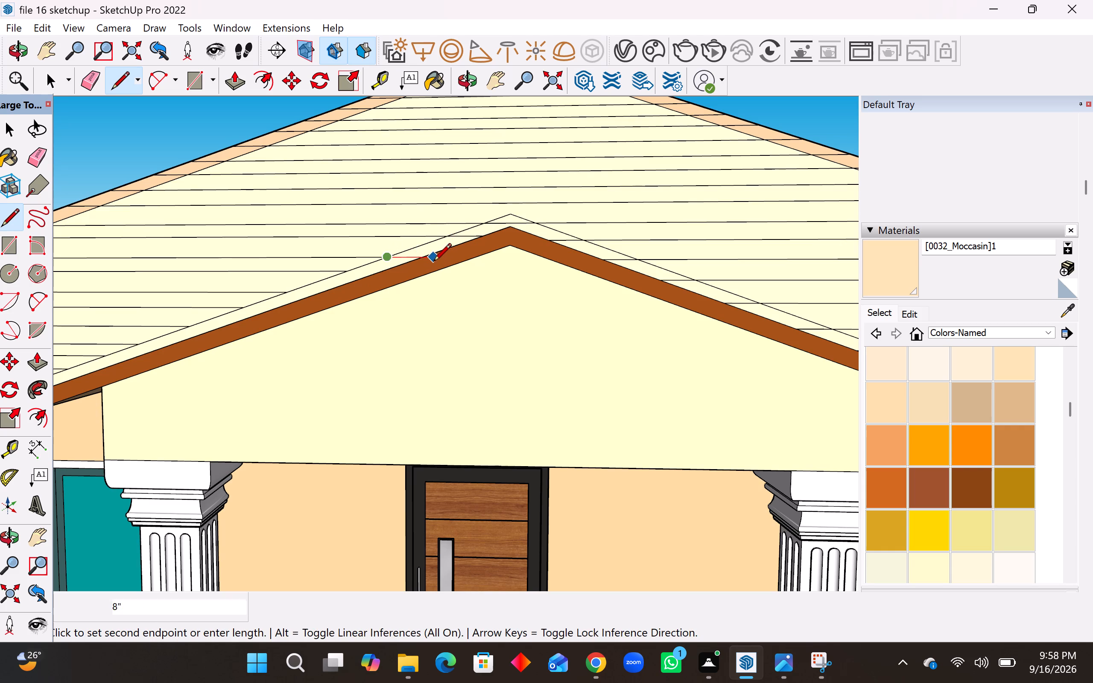
left_click(433, 259)
left_click(349, 272)
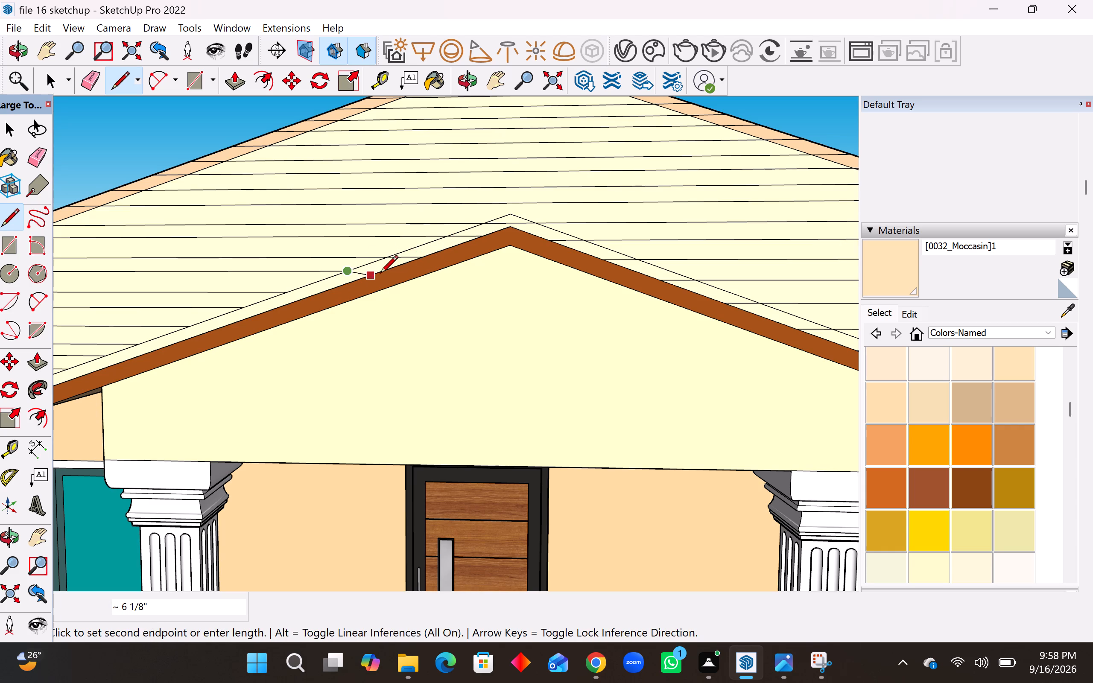
left_click(381, 274)
left_click(290, 293)
left_click(324, 294)
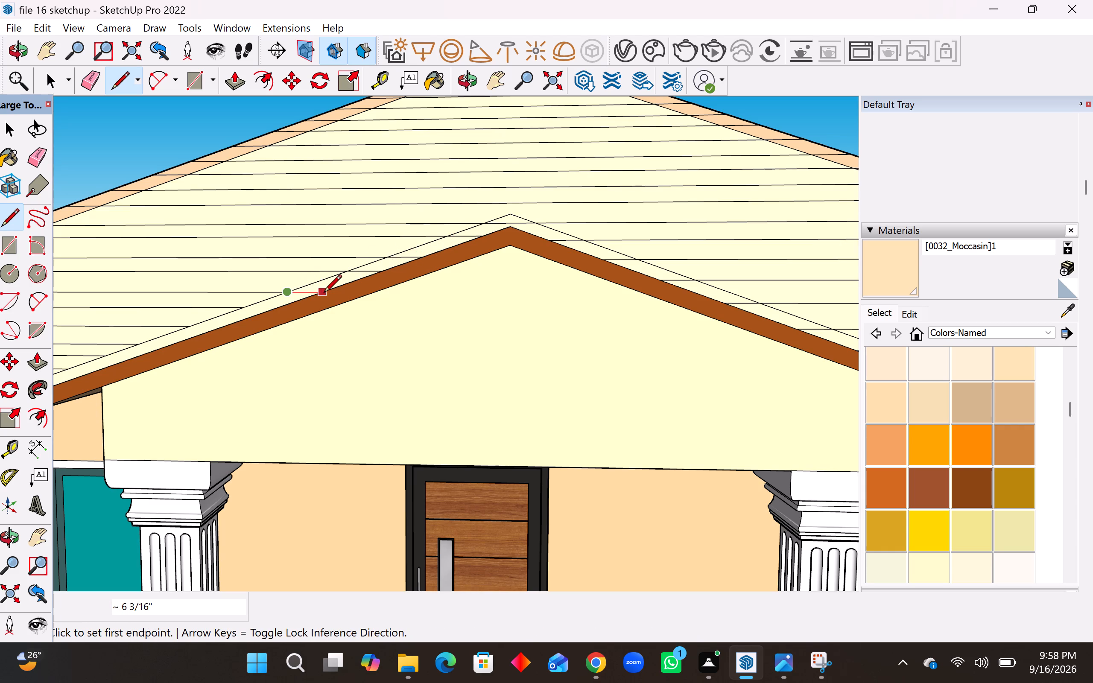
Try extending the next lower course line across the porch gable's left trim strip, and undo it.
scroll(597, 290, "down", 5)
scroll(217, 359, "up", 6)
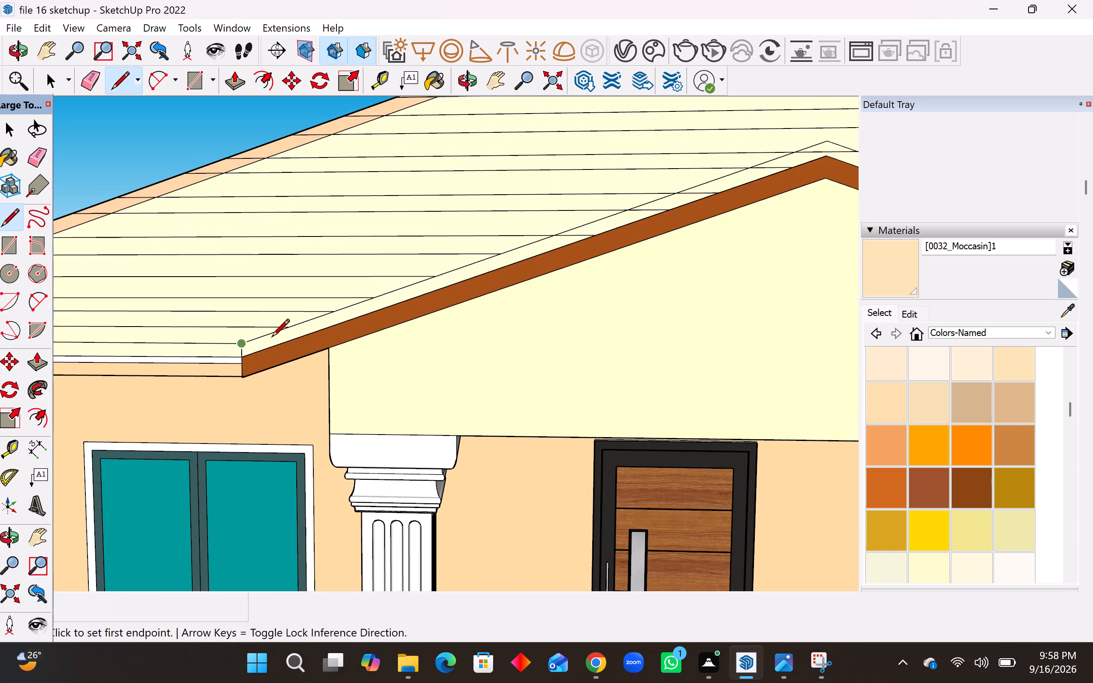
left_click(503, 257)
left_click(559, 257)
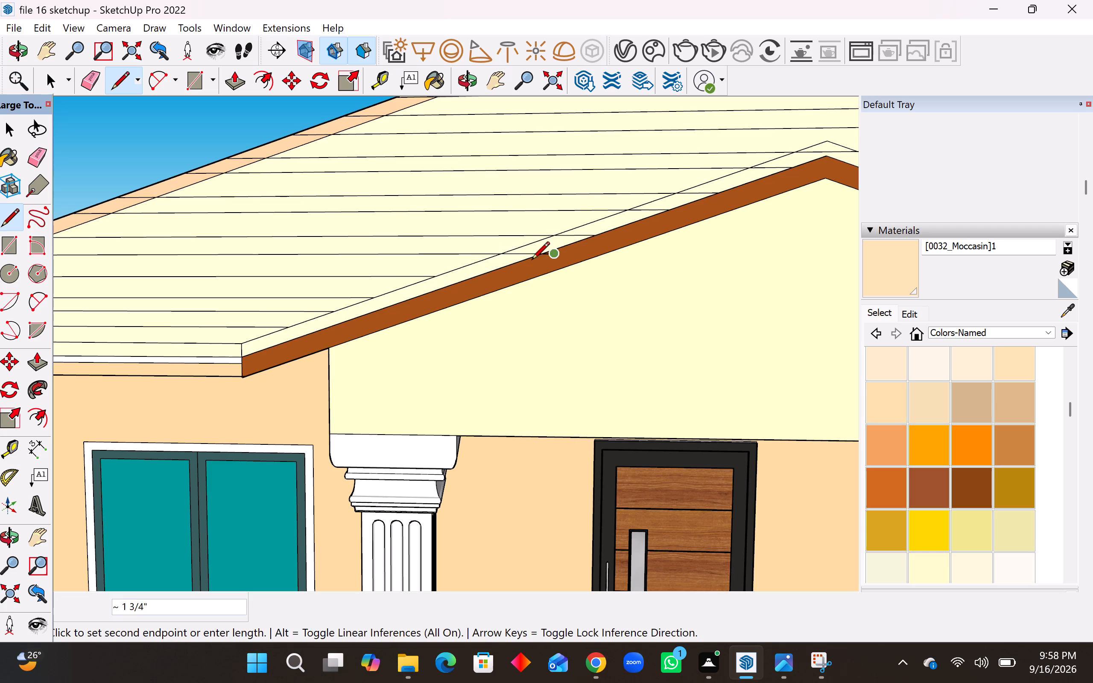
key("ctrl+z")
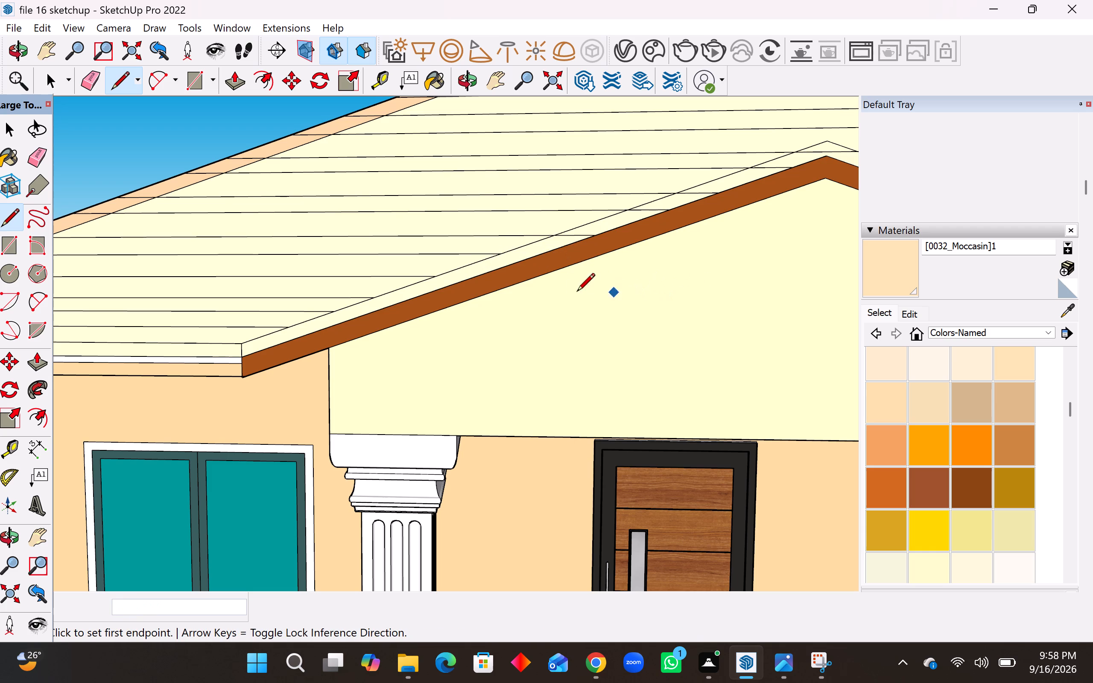
Extend the remaining six course lines across the porch gable's left trim strip down to the eave corner, each about 6 1/8" long.
left_click(502, 256)
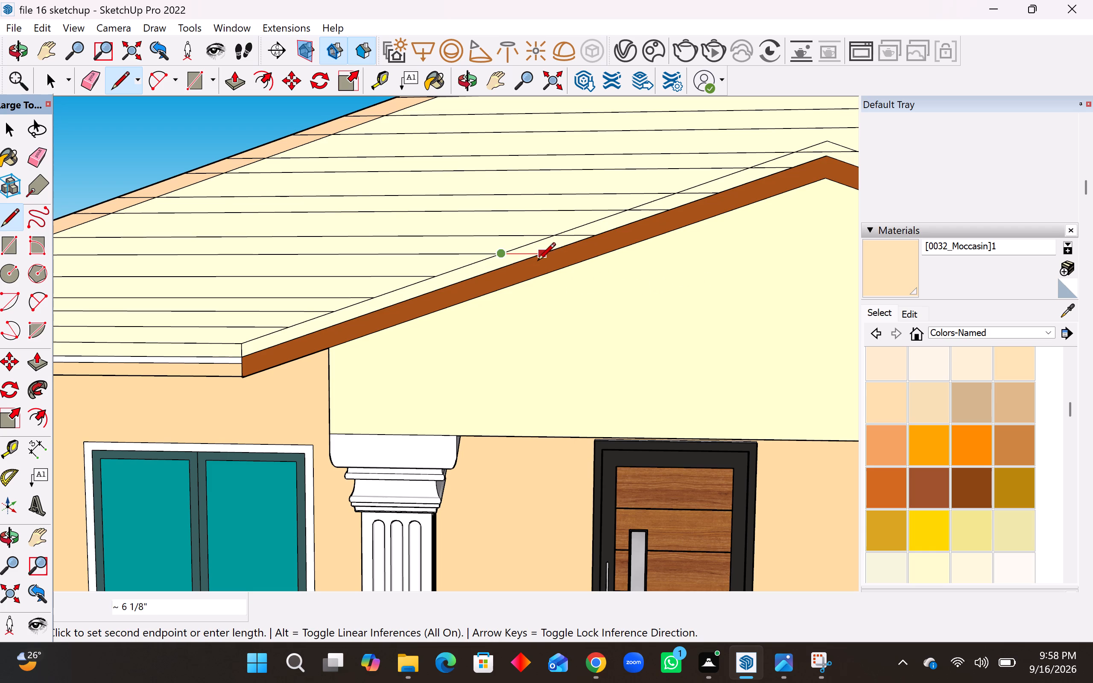
left_click(544, 259)
left_click(441, 277)
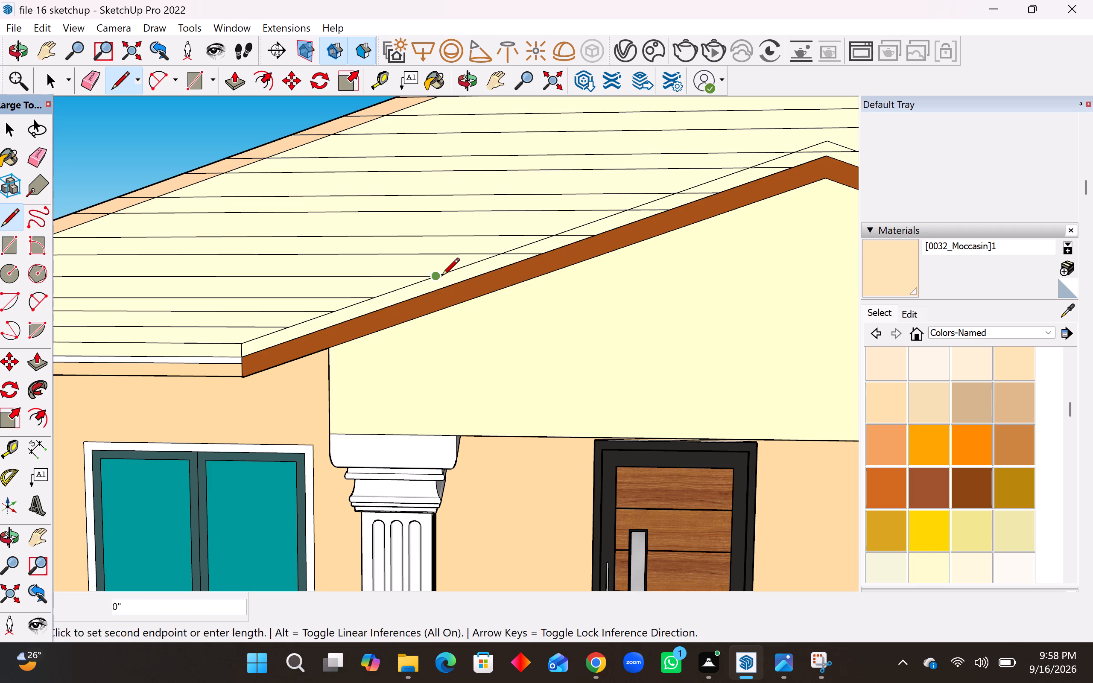
left_click(473, 278)
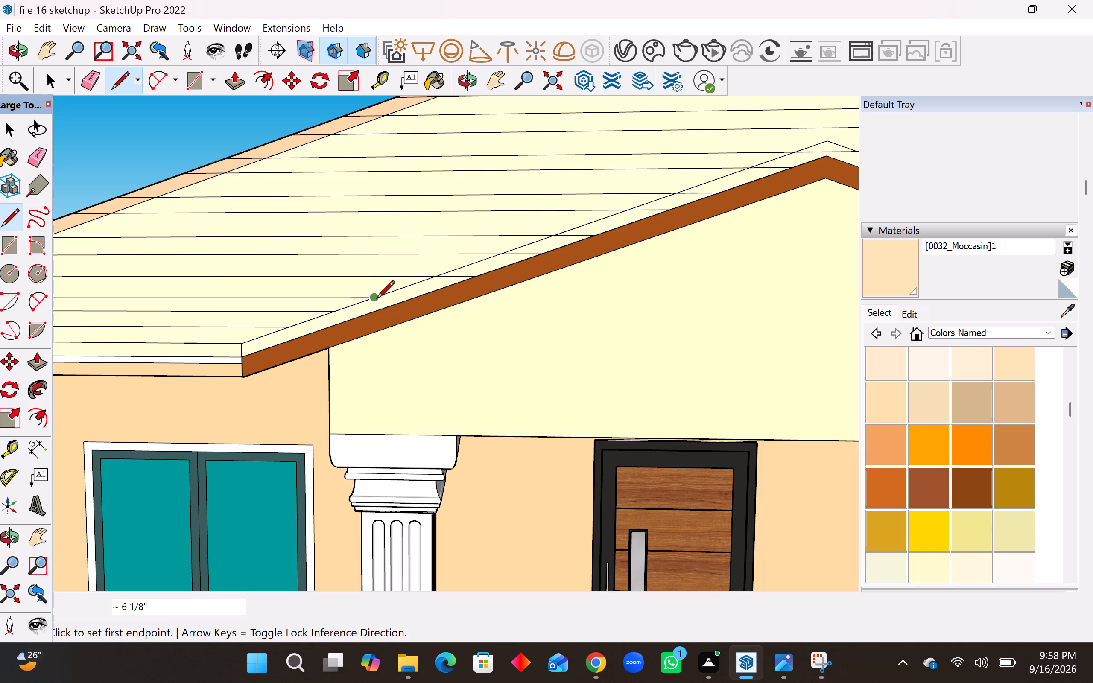
left_click(377, 300)
left_click(415, 300)
left_click(340, 312)
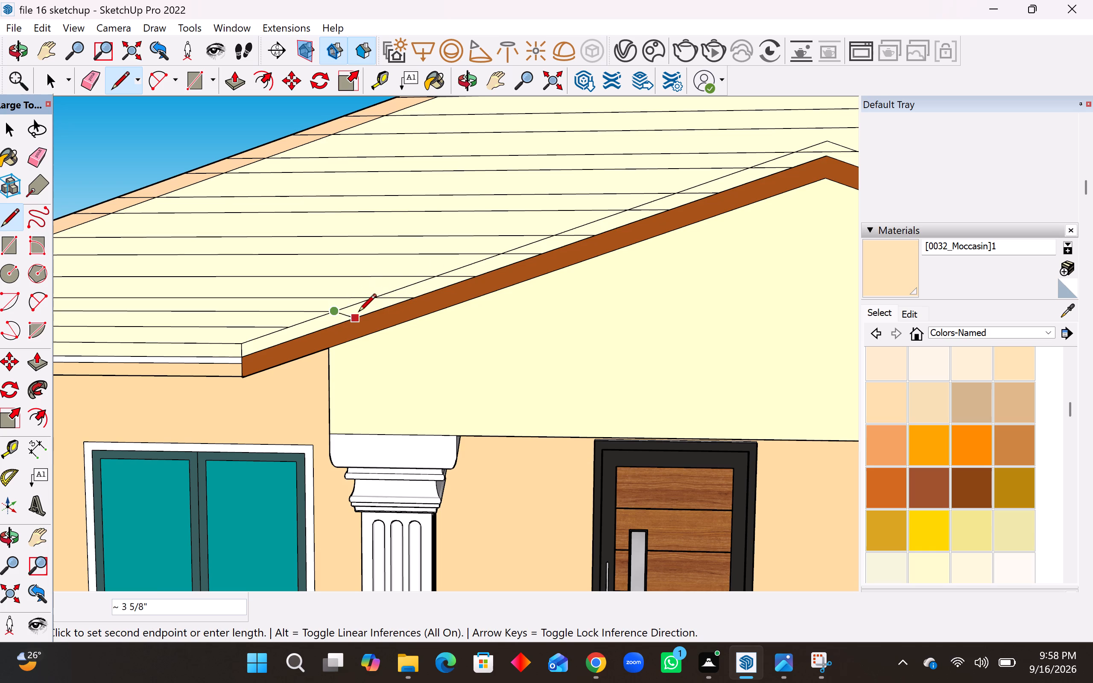
left_click(374, 313)
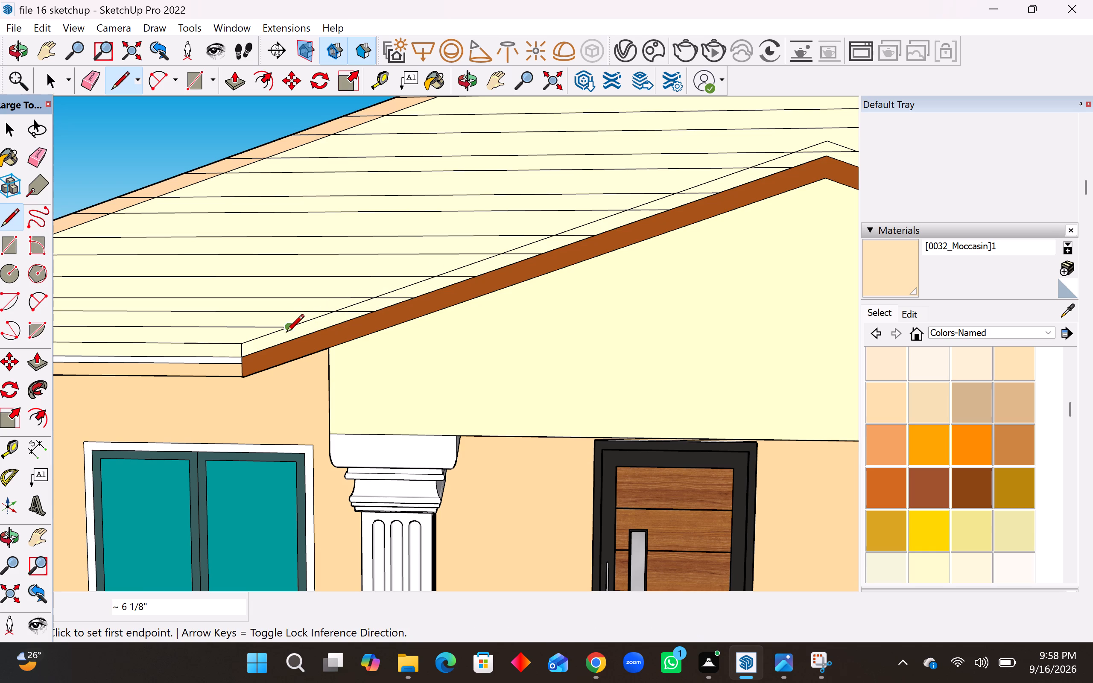
left_click(286, 332)
left_click(322, 333)
scroll(390, 336, "down", 3)
left_click(279, 344)
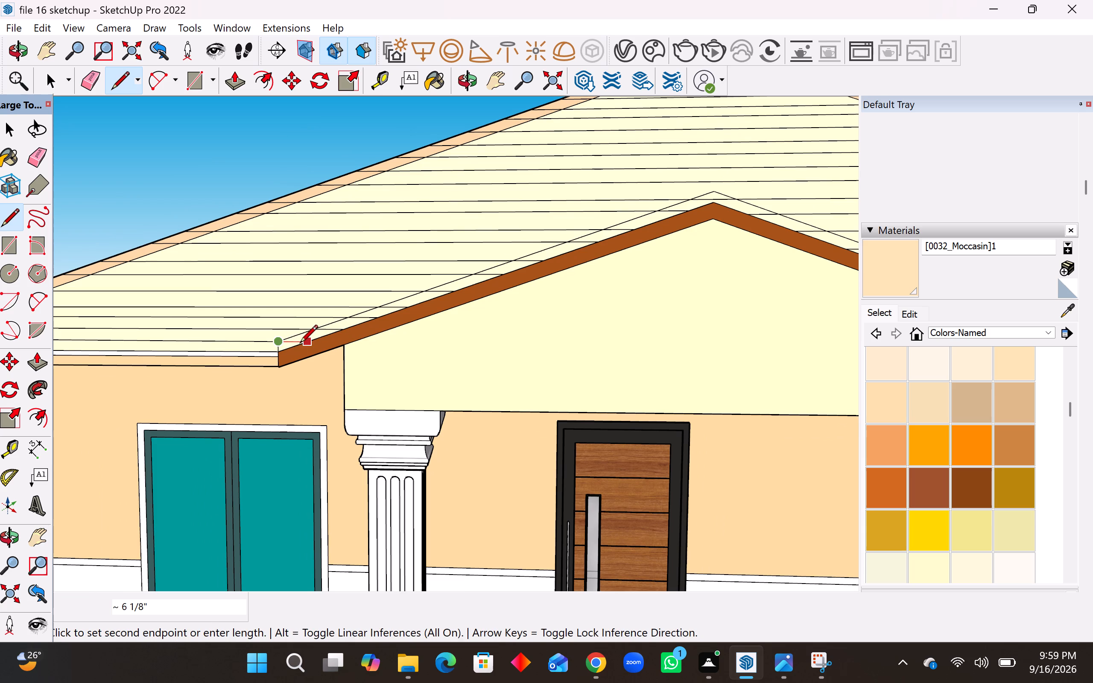
left_click(301, 344)
Draw a short horizontal line across the lower end of the porch gable's right trim strip from the eave corner.
scroll(177, 321, "down", 7)
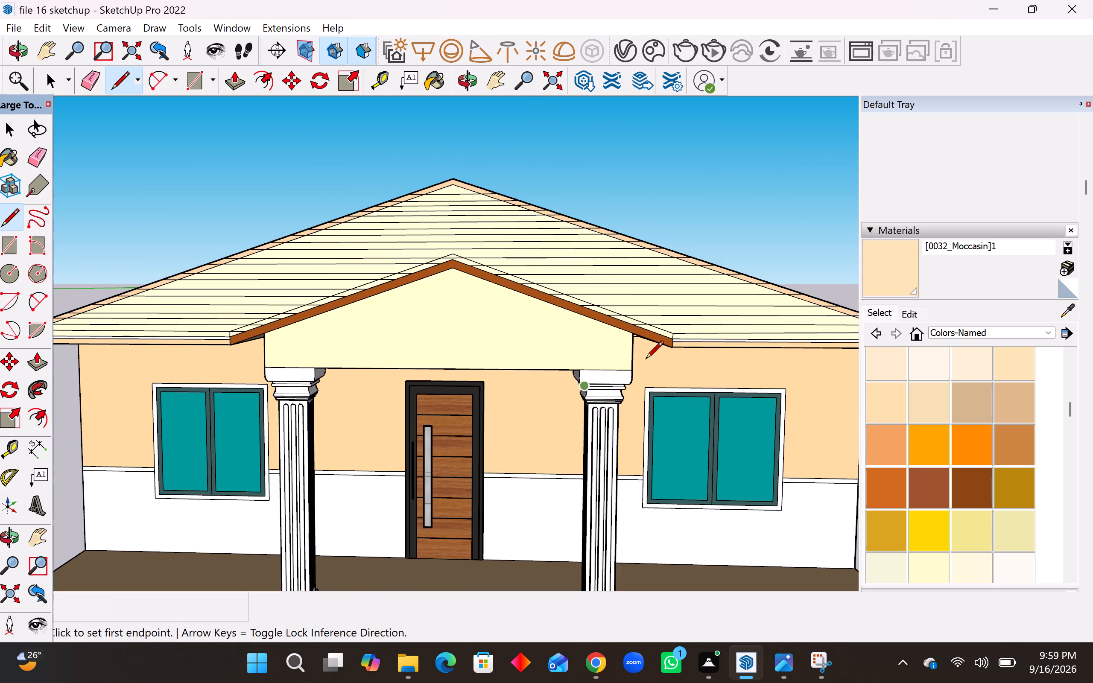
scroll(699, 345, "up", 10)
left_click(655, 321)
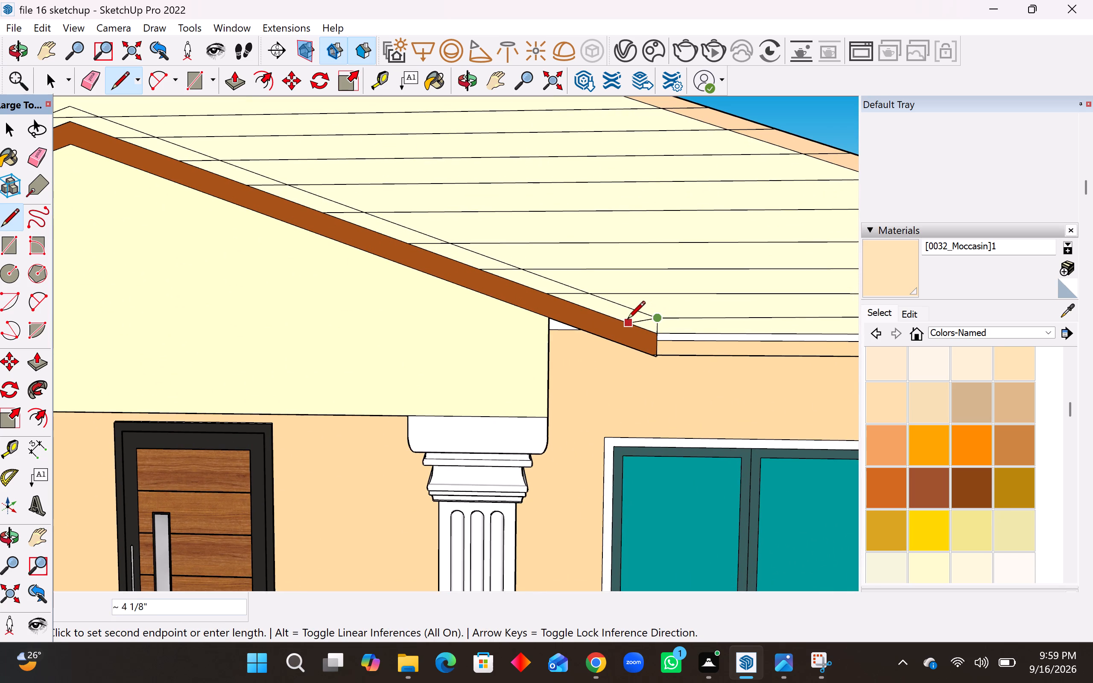
left_click(621, 317)
key("space")
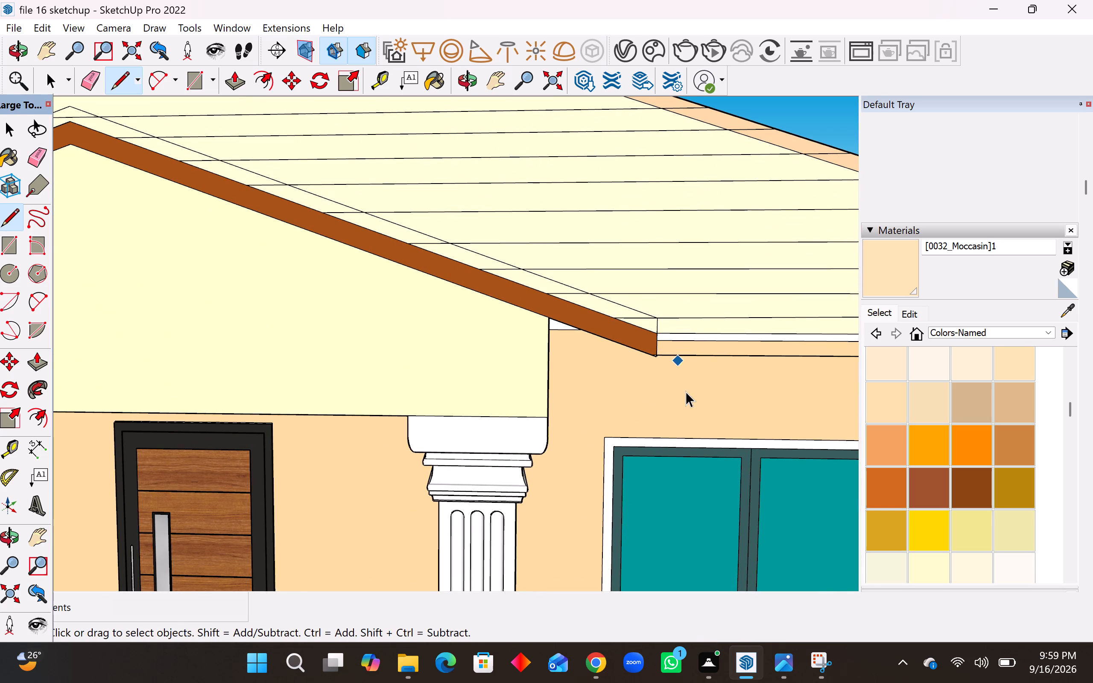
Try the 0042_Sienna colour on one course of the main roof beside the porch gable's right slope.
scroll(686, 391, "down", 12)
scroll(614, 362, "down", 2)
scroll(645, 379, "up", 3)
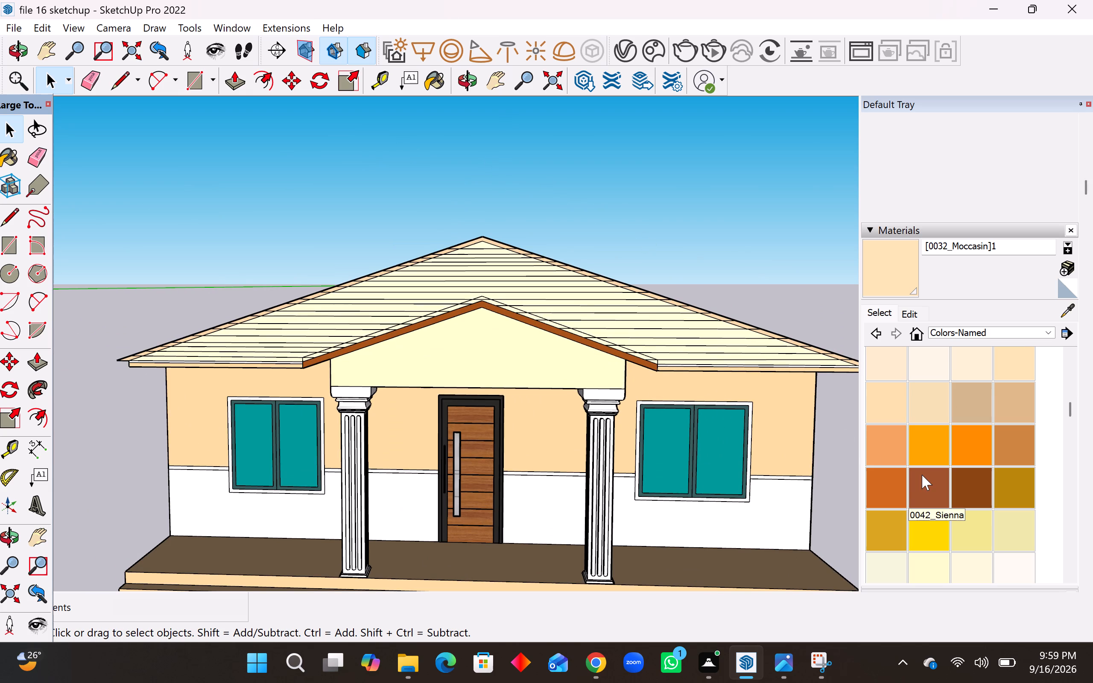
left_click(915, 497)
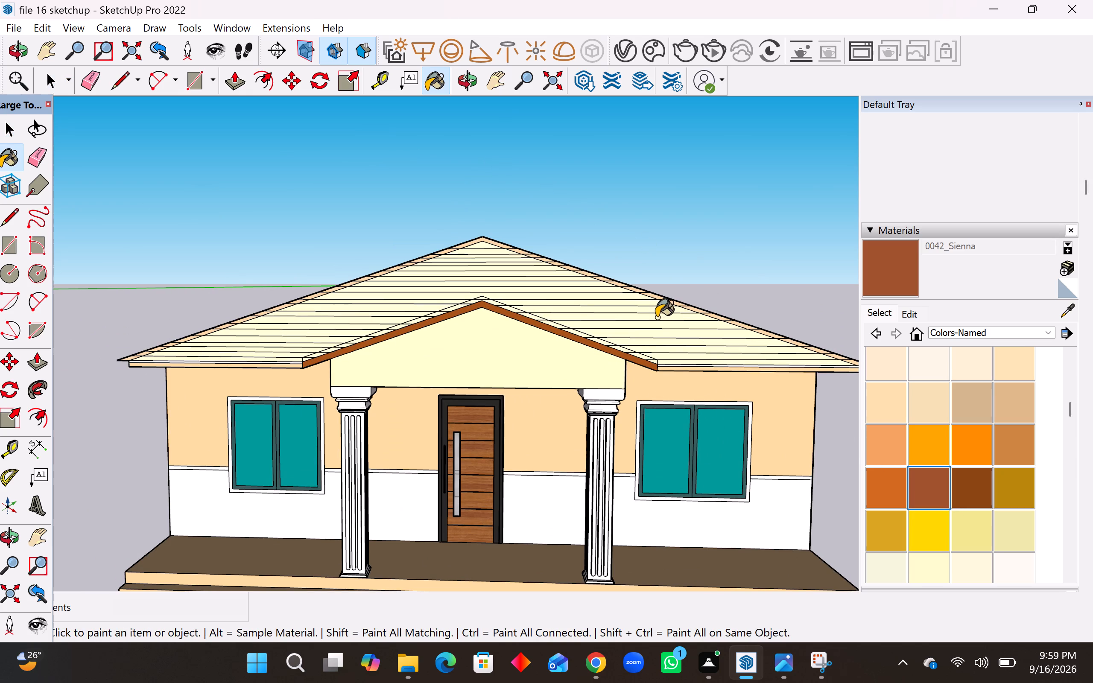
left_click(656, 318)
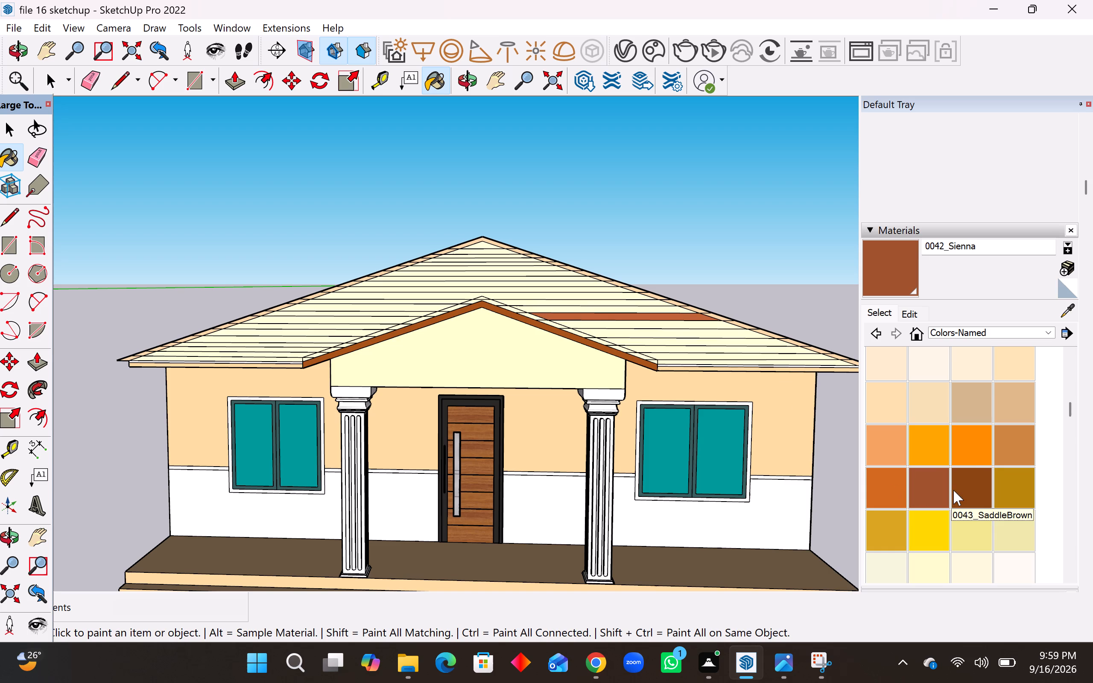
Paint the right slope of the porch gable's brown fascia with 0043_SaddleBrown.
left_click(968, 490)
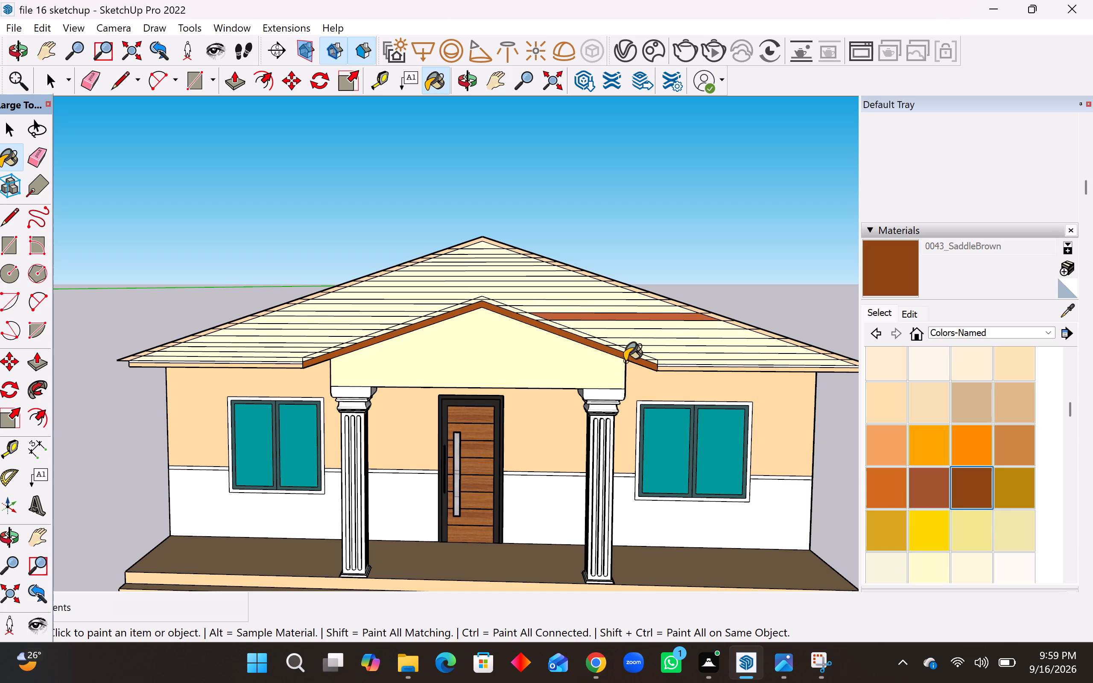
left_click(625, 358)
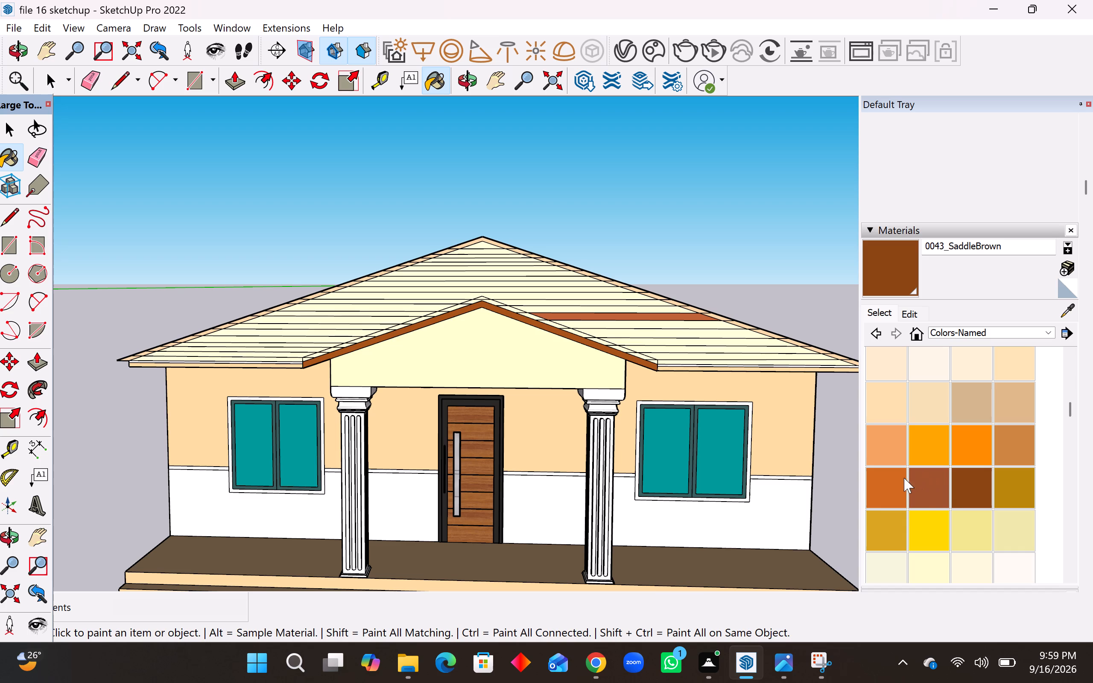
Paint the Sienna course and the courses below it on the main roof's right side with 0040_Peru, down to the eave.
left_click(1002, 458)
left_click(663, 318)
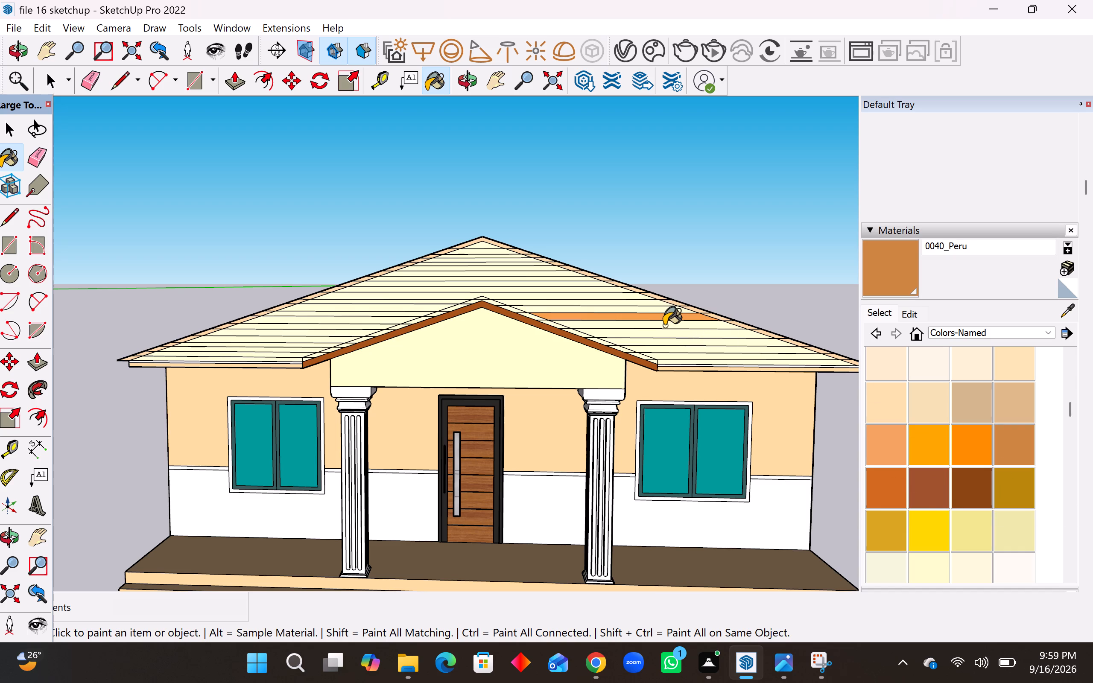
left_click(664, 326)
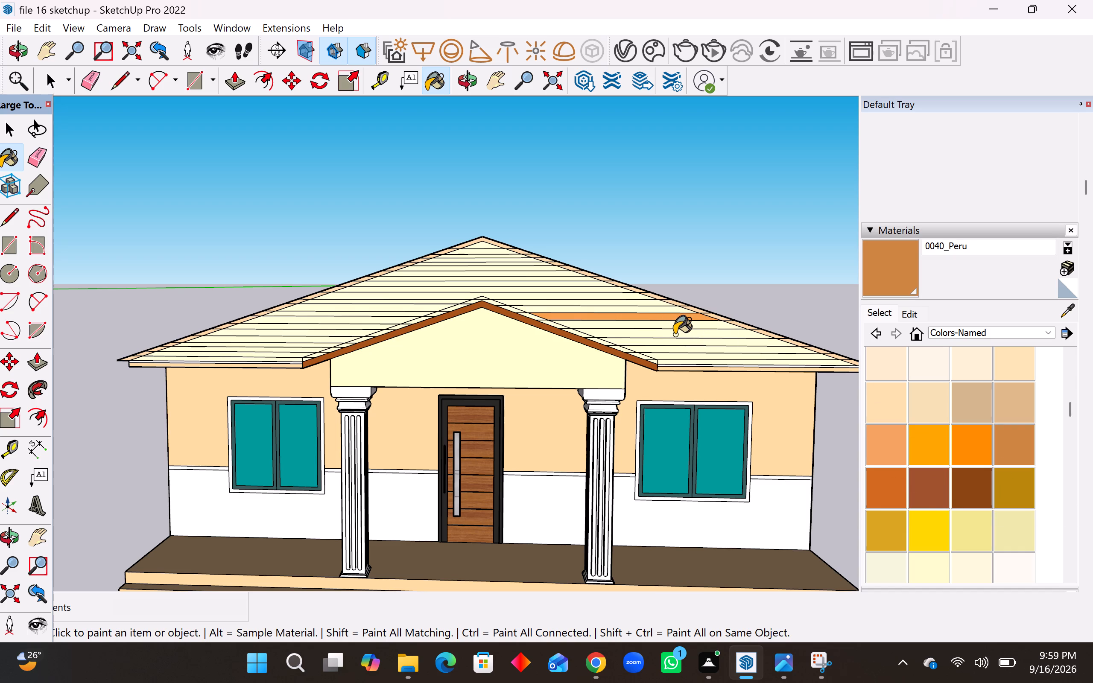
left_click(674, 335)
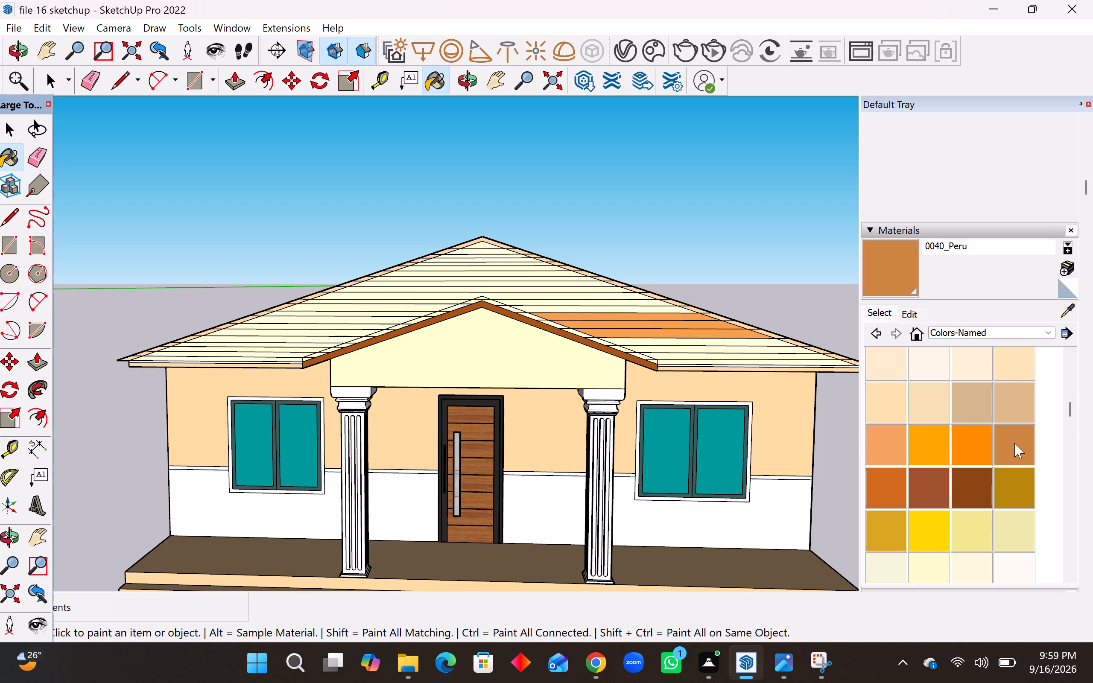
left_click(700, 345)
left_click(703, 352)
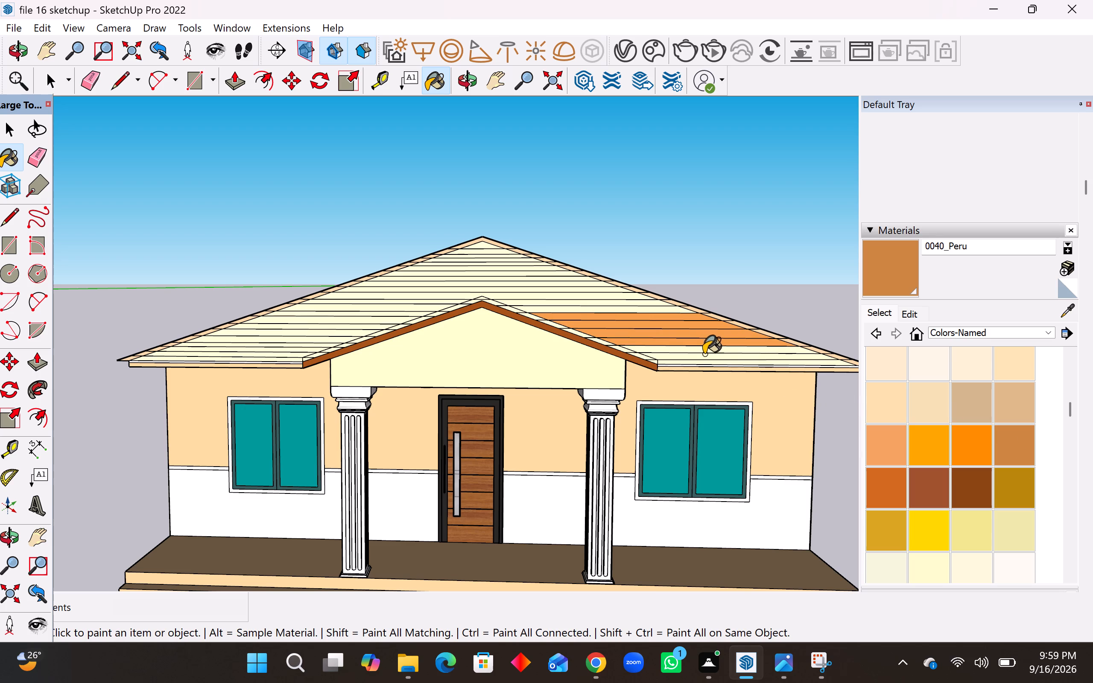
left_click(707, 360)
left_click(709, 356)
left_click(709, 362)
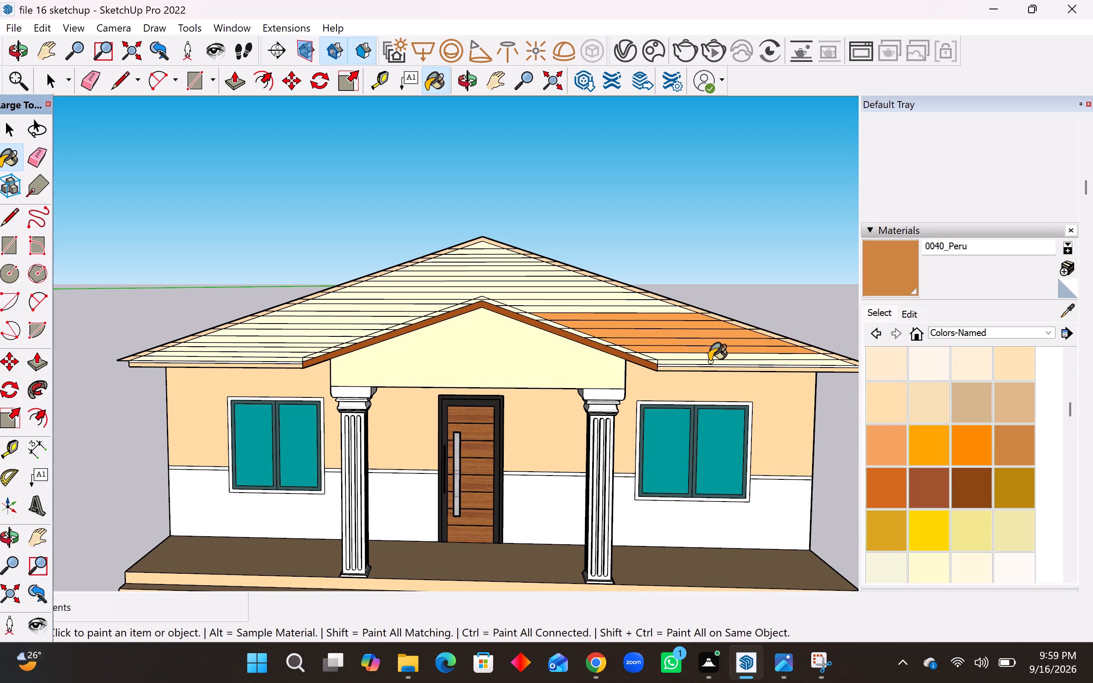
Paint the segments of the porch gable's right trim strip with 0040_Peru, from the eave corner up toward the peak.
scroll(611, 346, "up", 7)
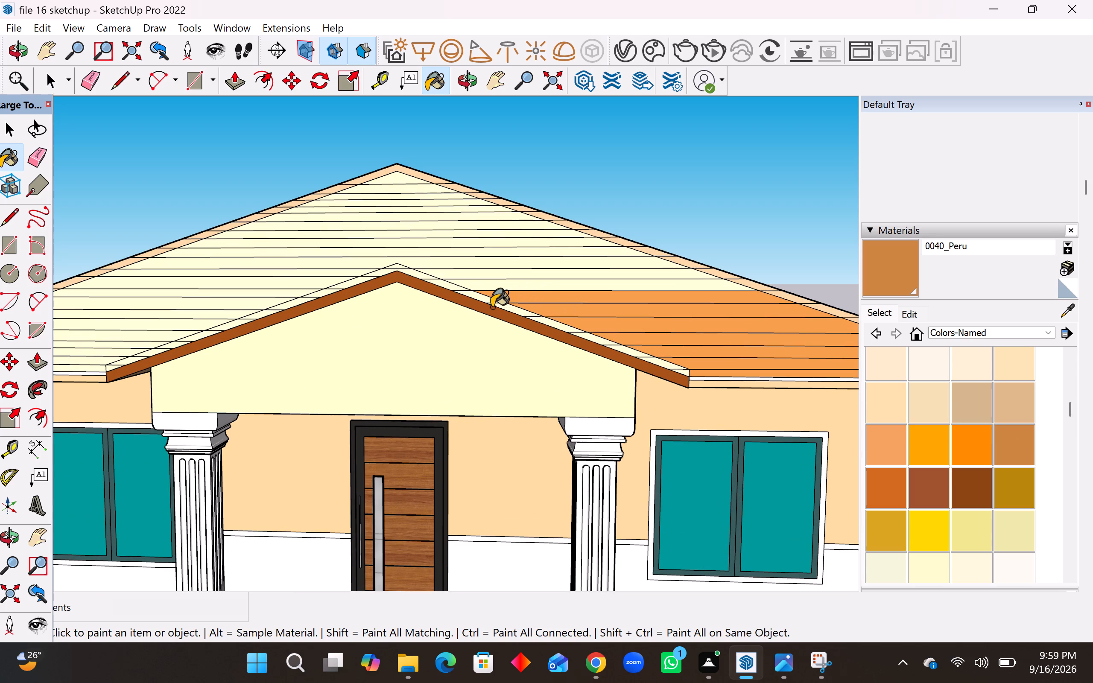
left_click(496, 300)
left_click(526, 314)
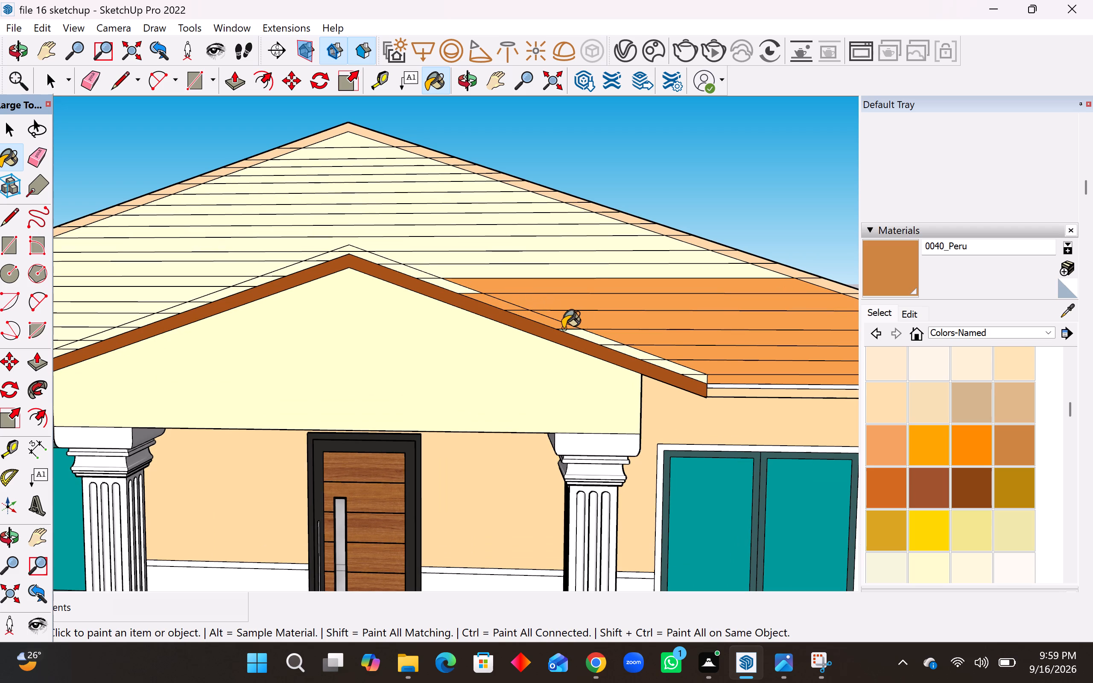
left_click(592, 341)
left_click(625, 348)
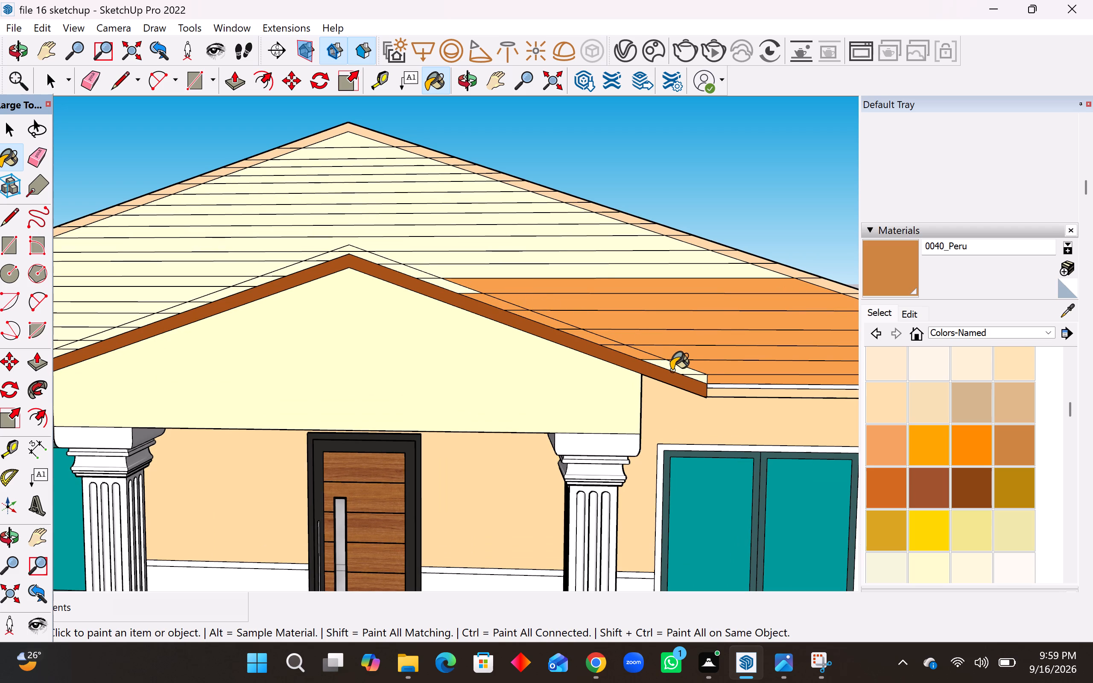
left_click(671, 369)
left_click(702, 377)
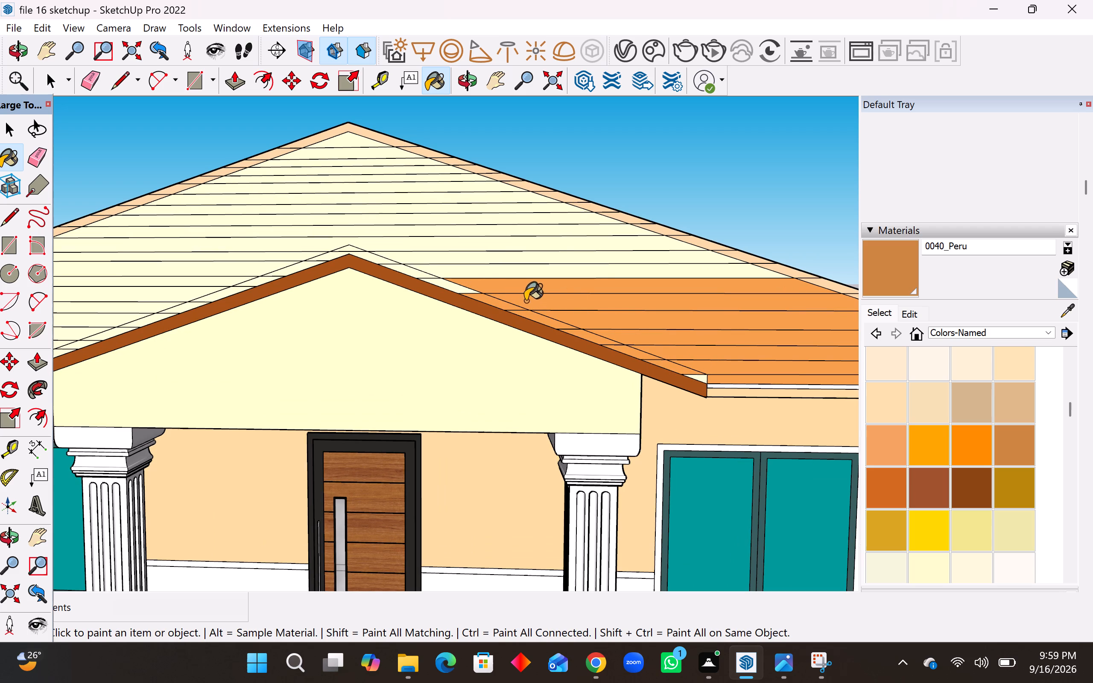
left_click(459, 287)
left_click(426, 271)
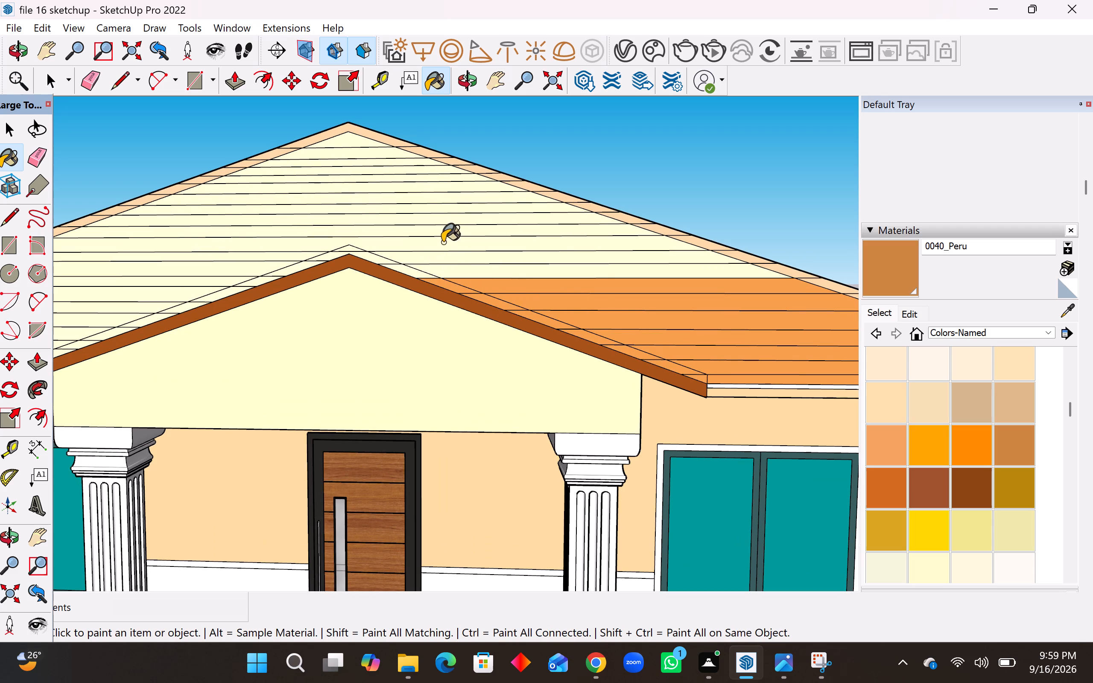
Paint the main roof's middle courses above the porch gable with 0040_Peru.
left_click_drag(351, 176, 372, 196)
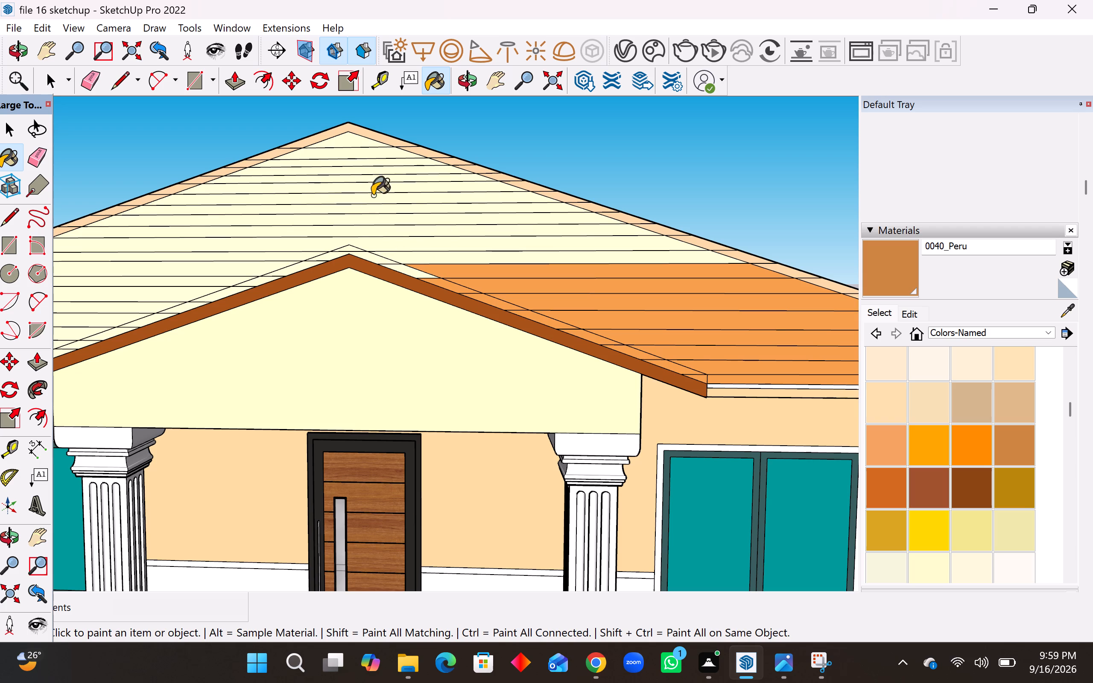
left_click_drag(372, 196, 371, 194)
left_click(394, 213)
left_click(400, 234)
double_click(385, 213)
double_click(388, 219)
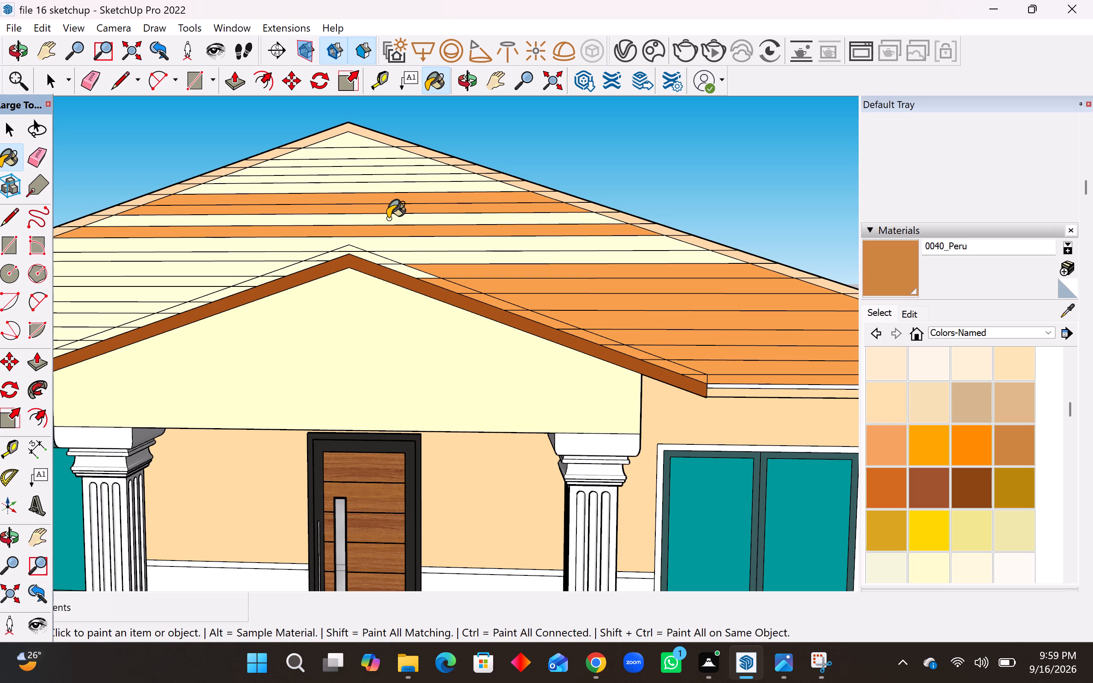
left_click(400, 232)
left_click(413, 245)
left_click(421, 254)
left_click(425, 260)
Paint the last right-hand segments of the porch gable's trim strip with 0040_Peru, up to and including its peak.
left_click(400, 267)
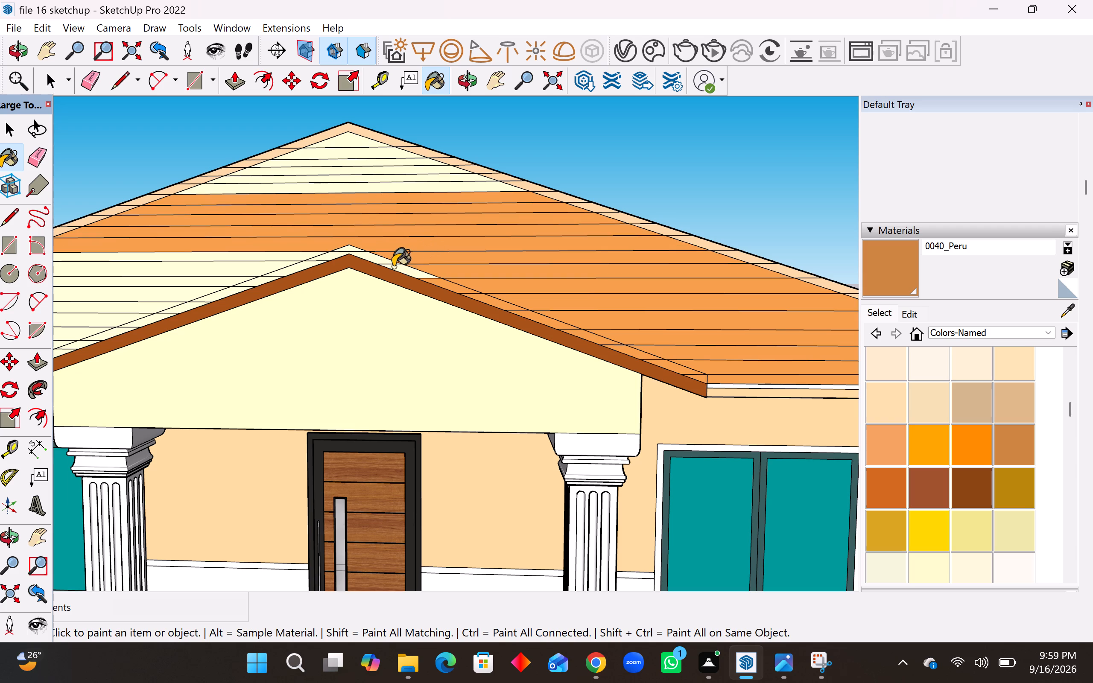
left_click(383, 263)
left_click(353, 247)
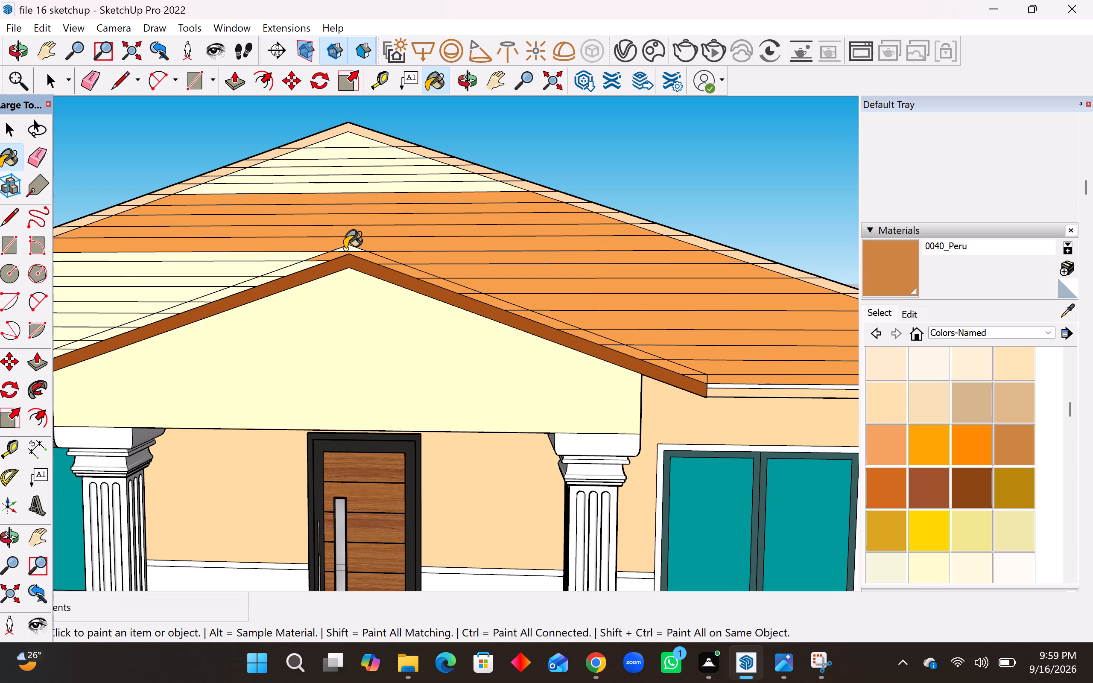
left_click(345, 249)
Paint several main roof courses beside the porch gable's left slope with 0040_Peru.
left_click(234, 270)
left_click(205, 271)
left_click(189, 271)
left_click_drag(174, 271, 169, 273)
left_click(149, 283)
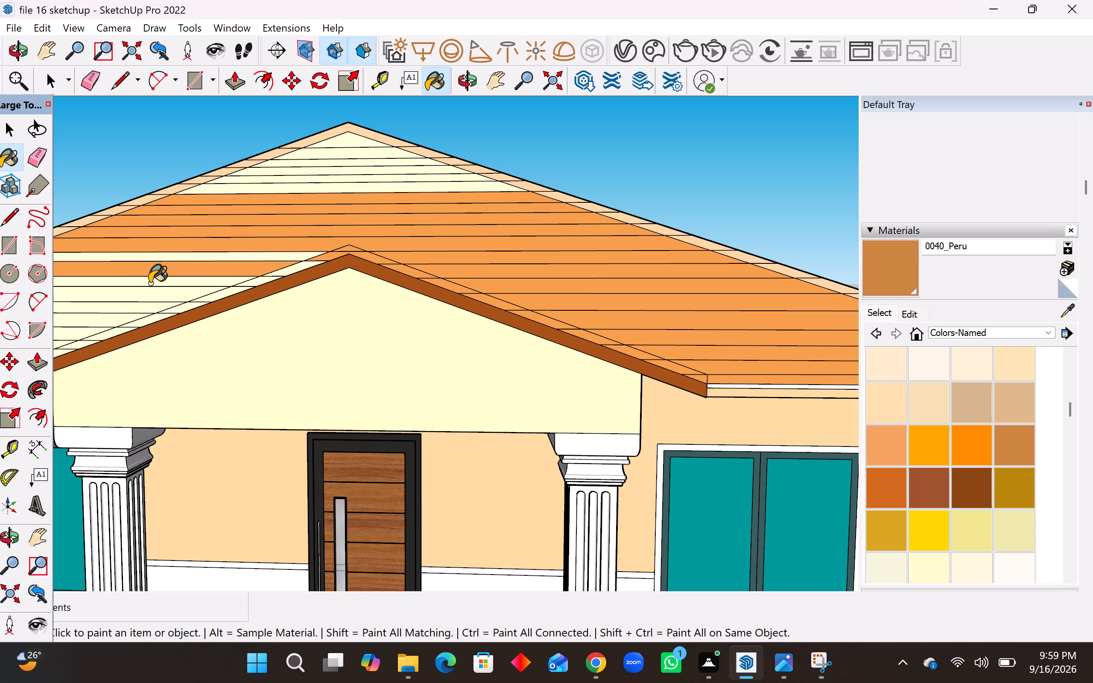
left_click_drag(149, 283, 135, 297)
left_click(129, 300)
left_click_drag(129, 300, 115, 310)
left_click(110, 311)
Paint the main roof's topmost courses with 0040_Peru, up to the roof peak.
left_click(283, 174)
left_click(342, 158)
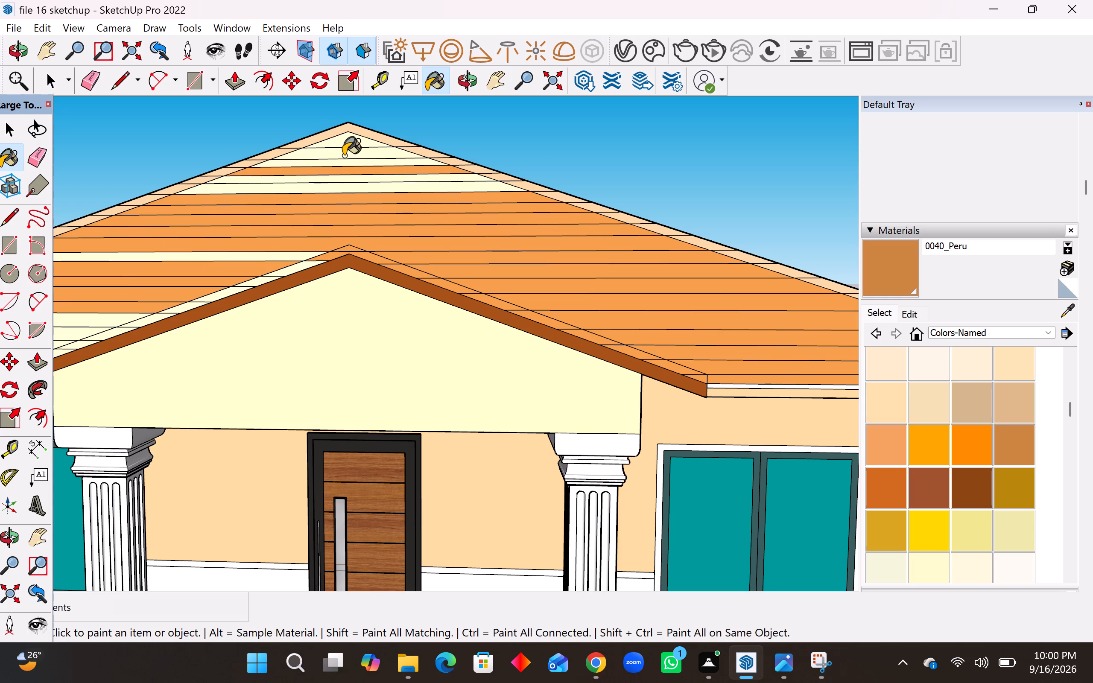
left_click(344, 150)
left_click(345, 145)
left_click(338, 172)
left_click_drag(337, 176, 336, 181)
left_click(336, 184)
left_click(340, 197)
left_click(347, 172)
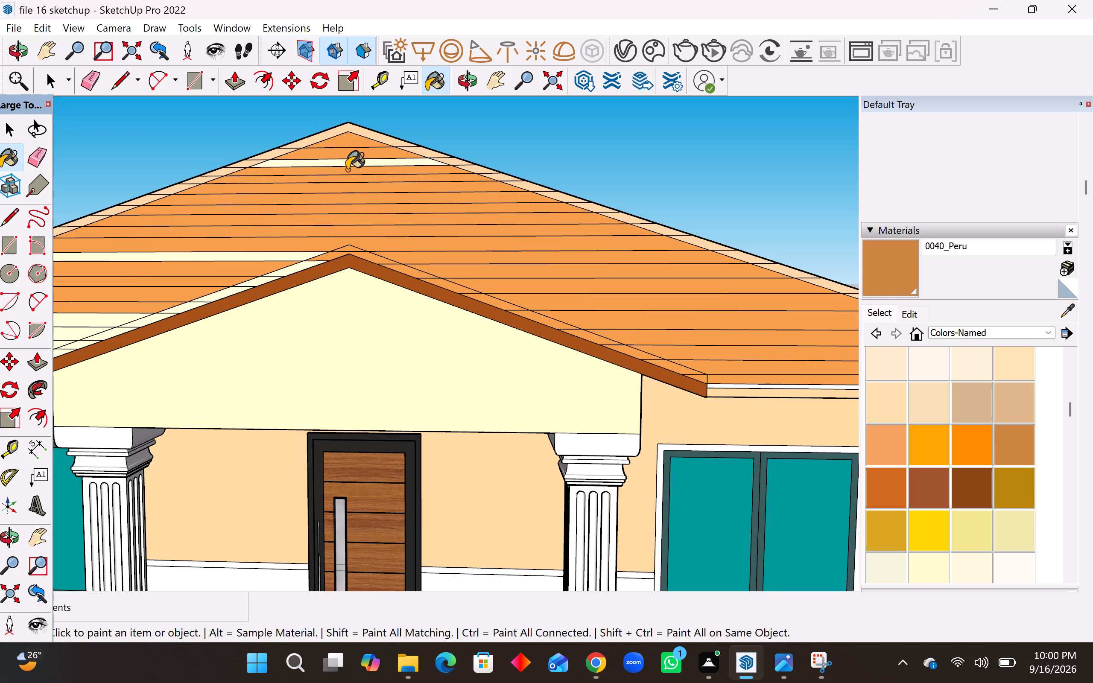
left_click(347, 166)
left_click(348, 163)
Paint the remaining cream courses on the main roof's left side with 0040_Peru, down to the eave.
left_click(260, 255)
scroll(487, 198, "down", 2)
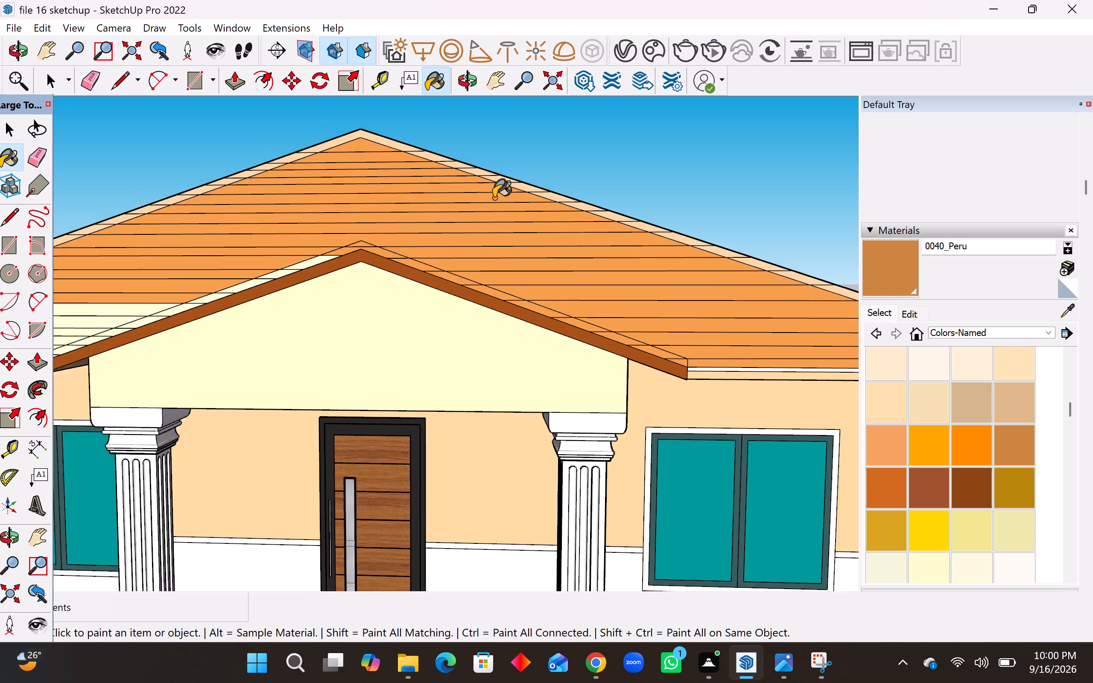
scroll(494, 198, "down", 2)
scroll(611, 195, "down", 2)
scroll(126, 297, "up", 4)
left_click(170, 281)
left_click_drag(171, 281, 174, 276)
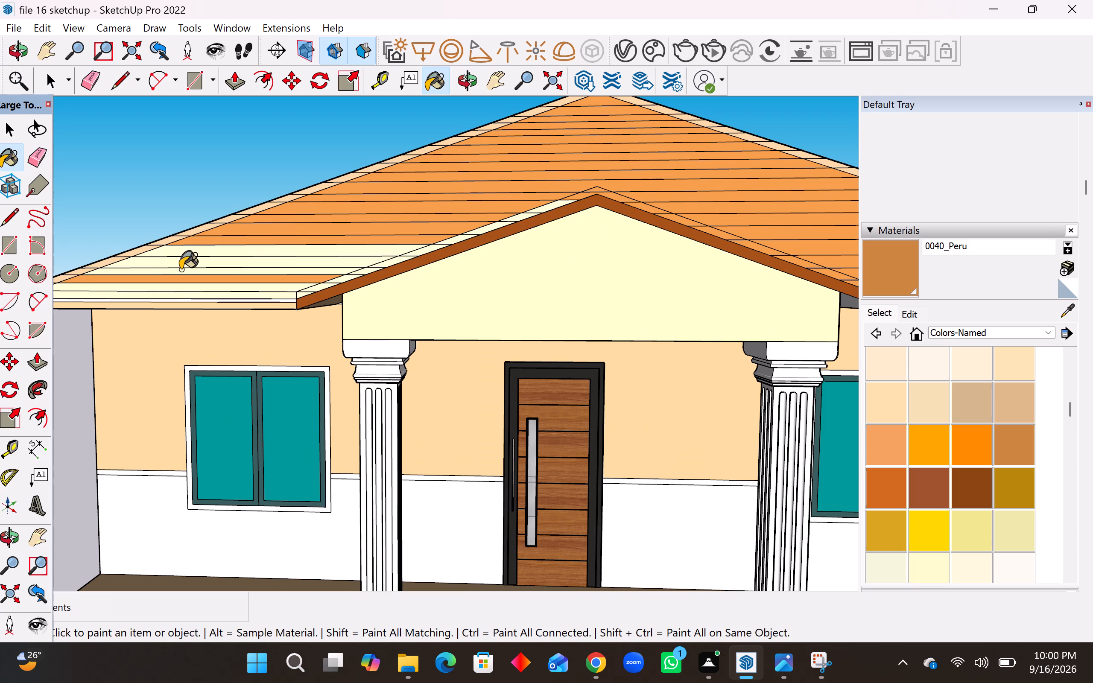
double_click(188, 261)
left_click(208, 247)
left_click(193, 272)
left_click(180, 286)
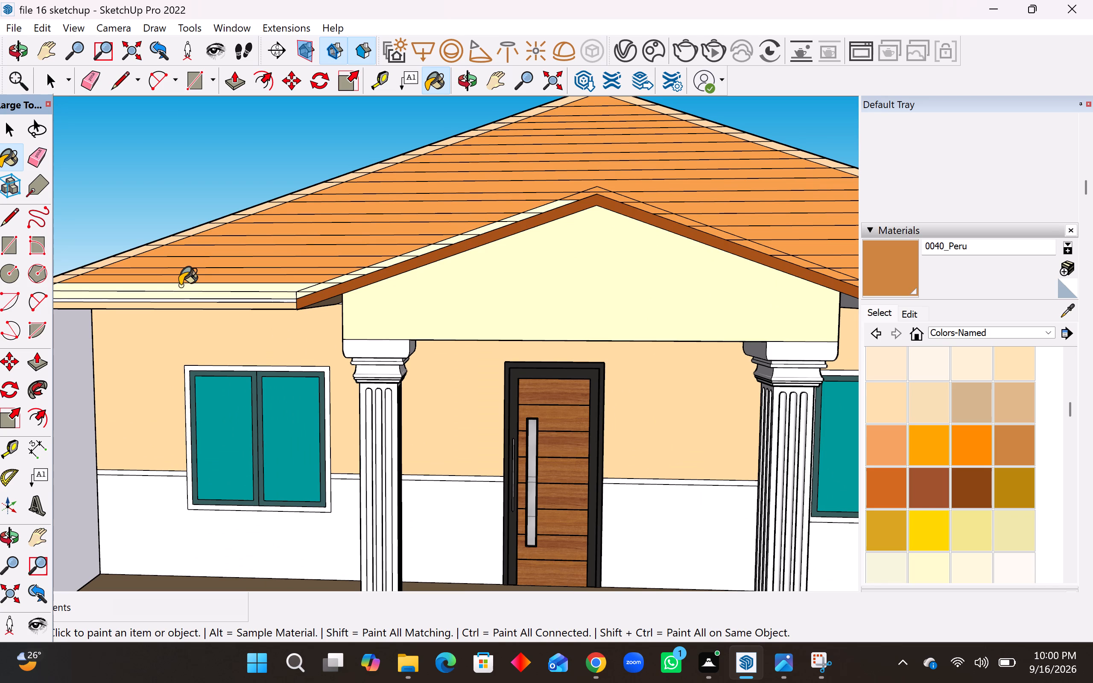
left_click(178, 296)
Paint the lower segments of the main roof's left sloping edge strip with 0040_Peru, starting at the eave corner.
scroll(308, 248, "down", 1)
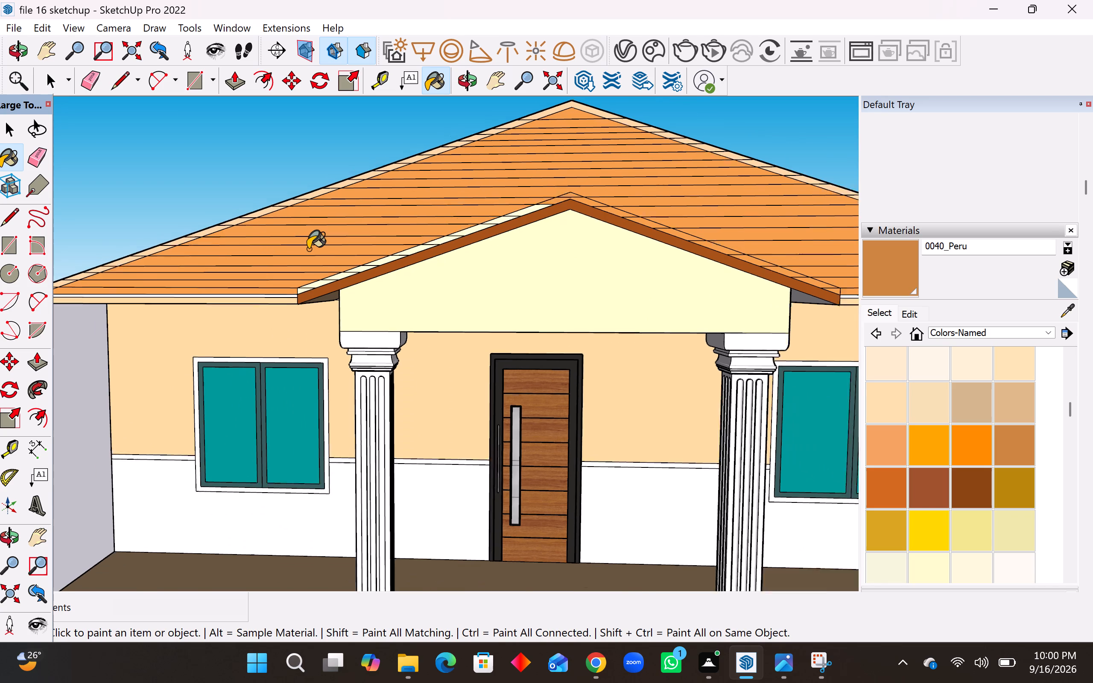
scroll(308, 249, "down", 2)
scroll(85, 260, "up", 3)
left_click(85, 291)
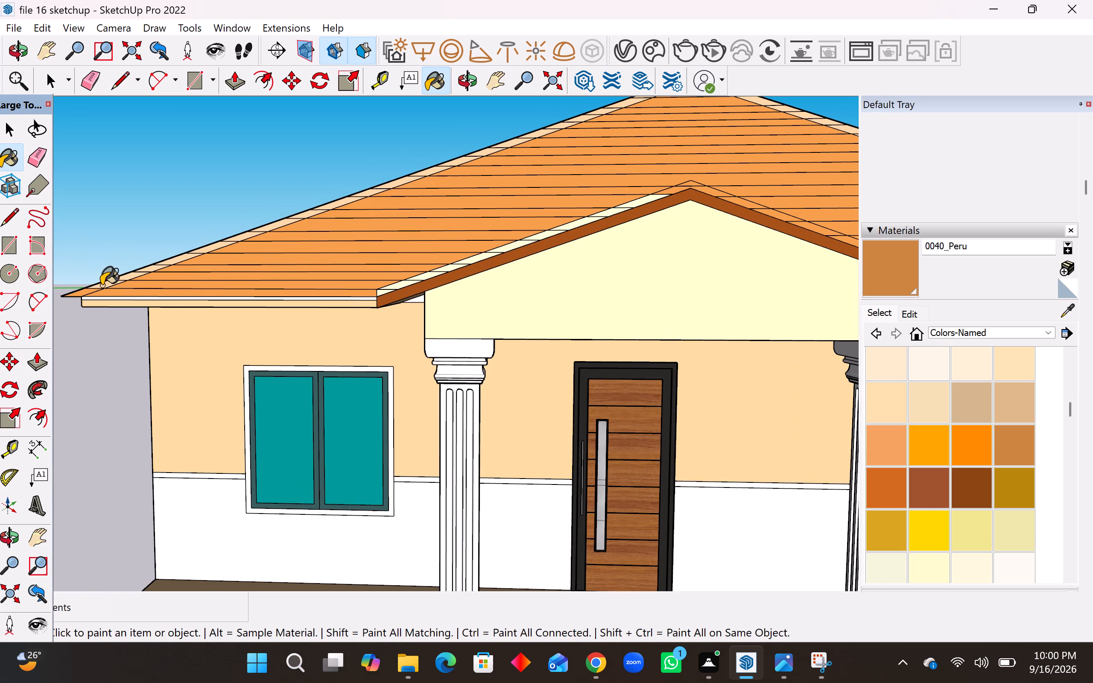
left_click(101, 286)
left_click(130, 277)
left_click(147, 269)
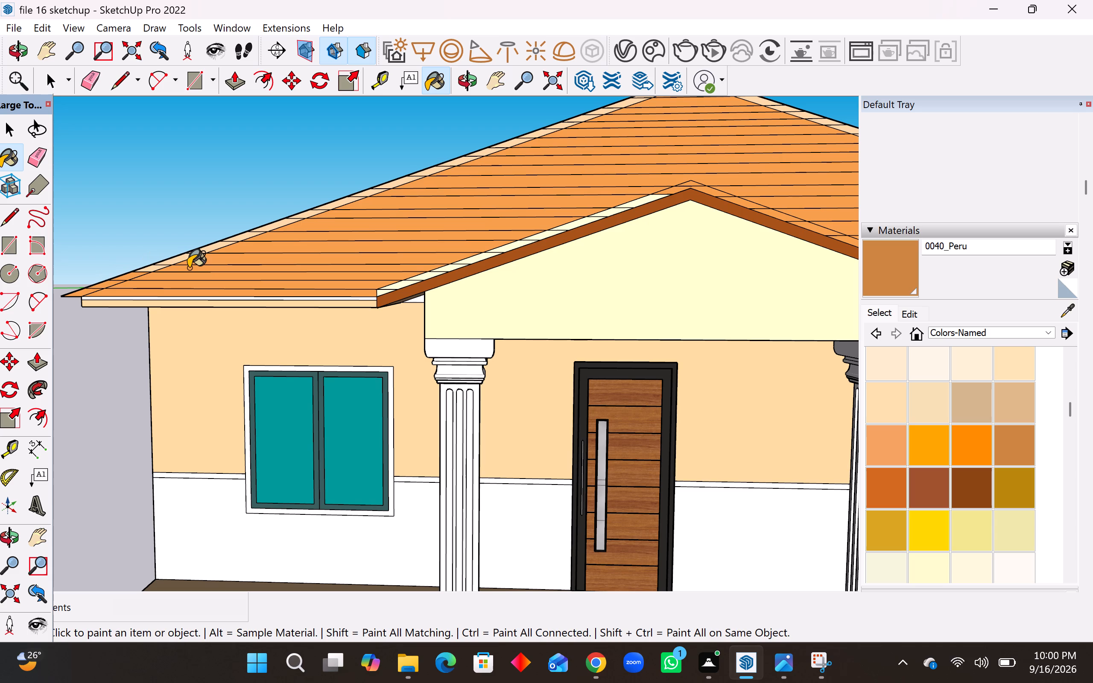
left_click(188, 256)
left_click(200, 252)
left_click(221, 247)
left_click(254, 238)
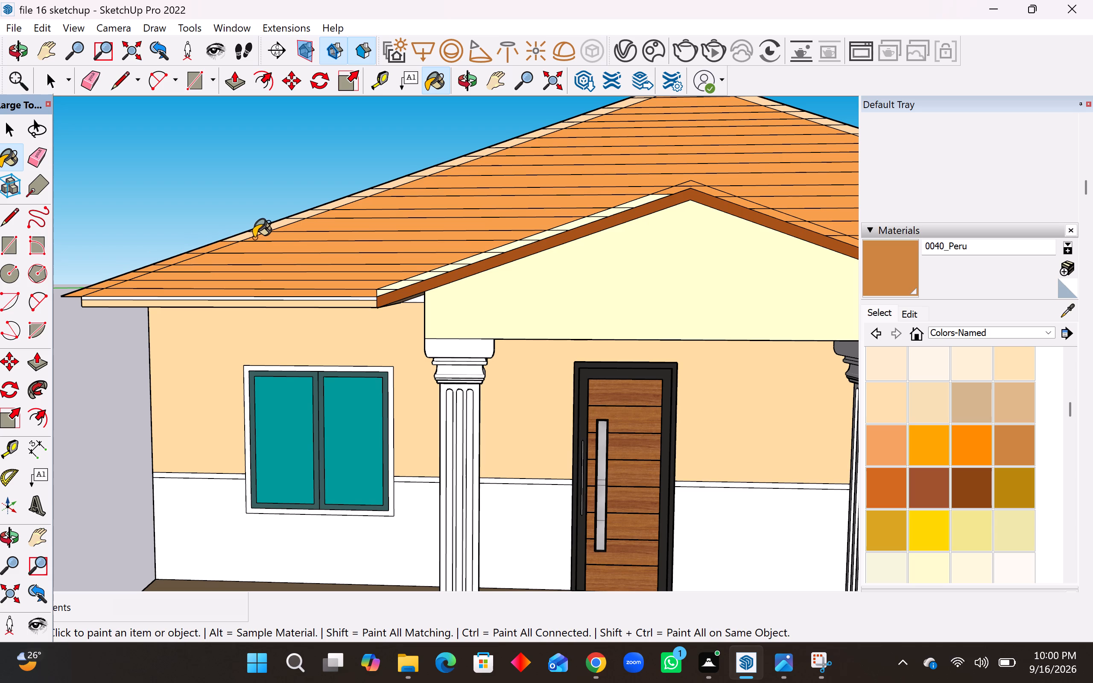
Paint the middle segments of the main roof's left sloping edge strip with 0040_Peru, continuing upward toward the peak.
double_click(257, 237)
left_click(251, 235)
left_click(279, 227)
left_click(305, 222)
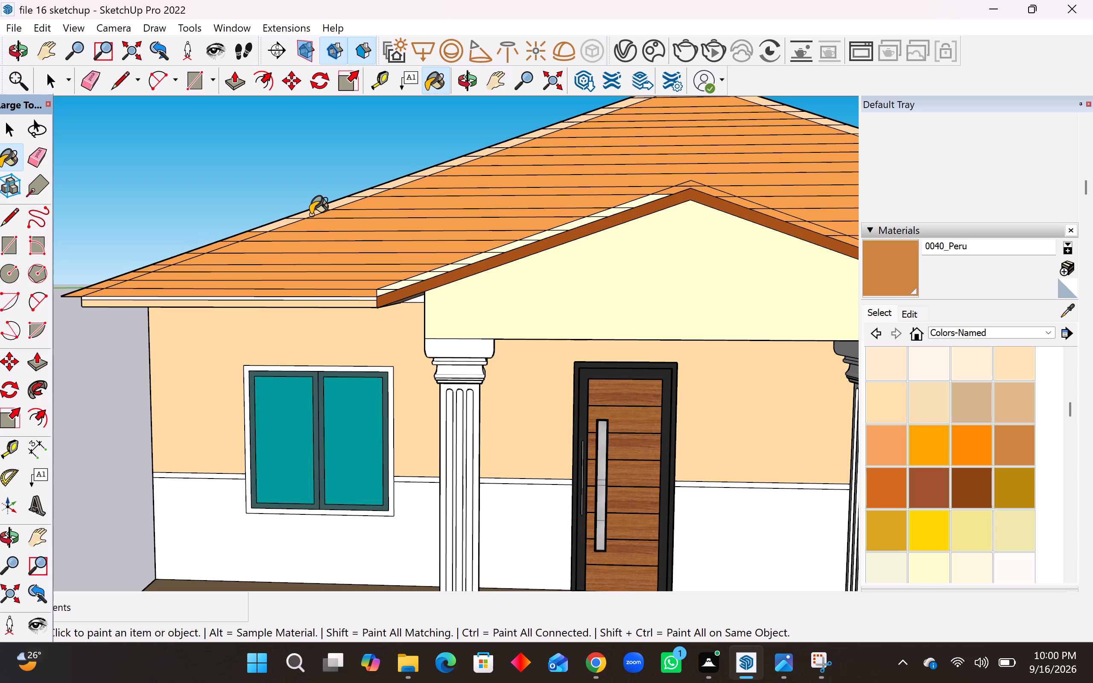
left_click(310, 215)
left_click(294, 218)
left_click(287, 222)
left_click(326, 211)
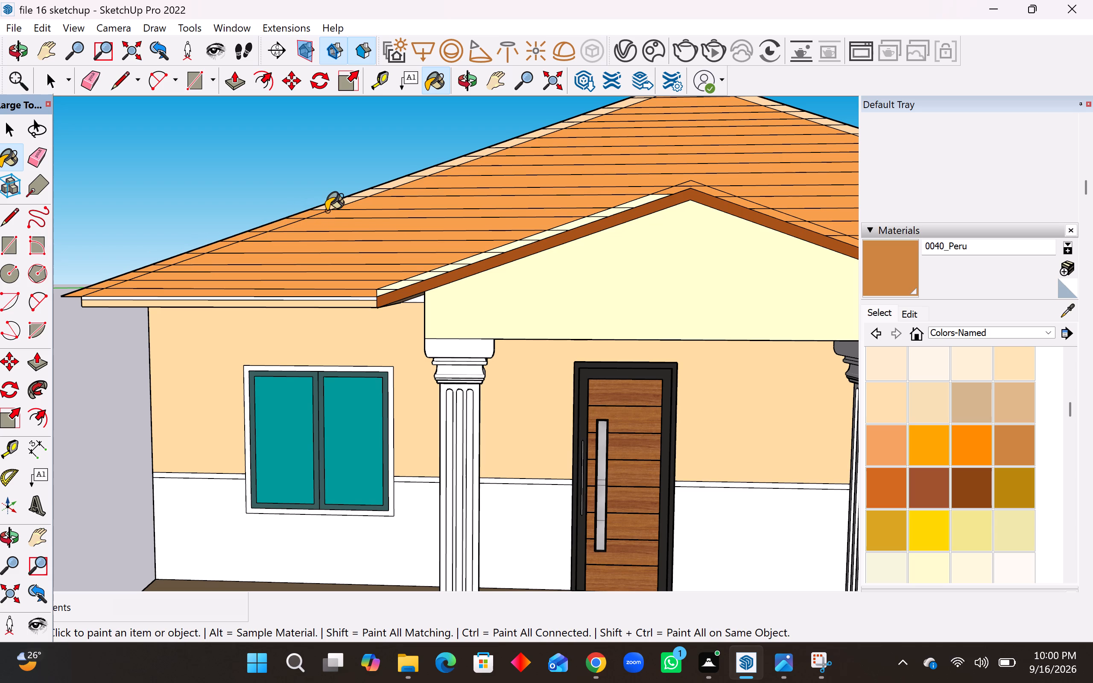
left_click(348, 203)
left_click(352, 196)
left_click(373, 193)
left_click(349, 198)
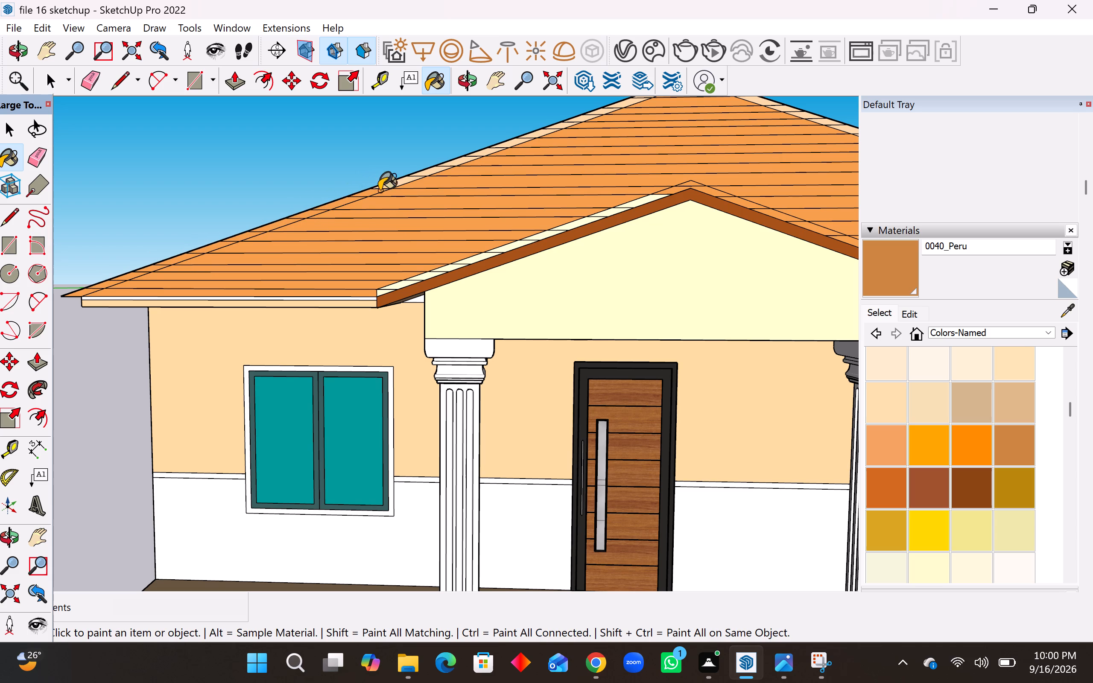
left_click(389, 184)
left_click(431, 173)
Paint the segments of the porch gable's left trim strip with 0040_Peru, from near the peak down to the eave corner.
scroll(284, 238, "down", 7)
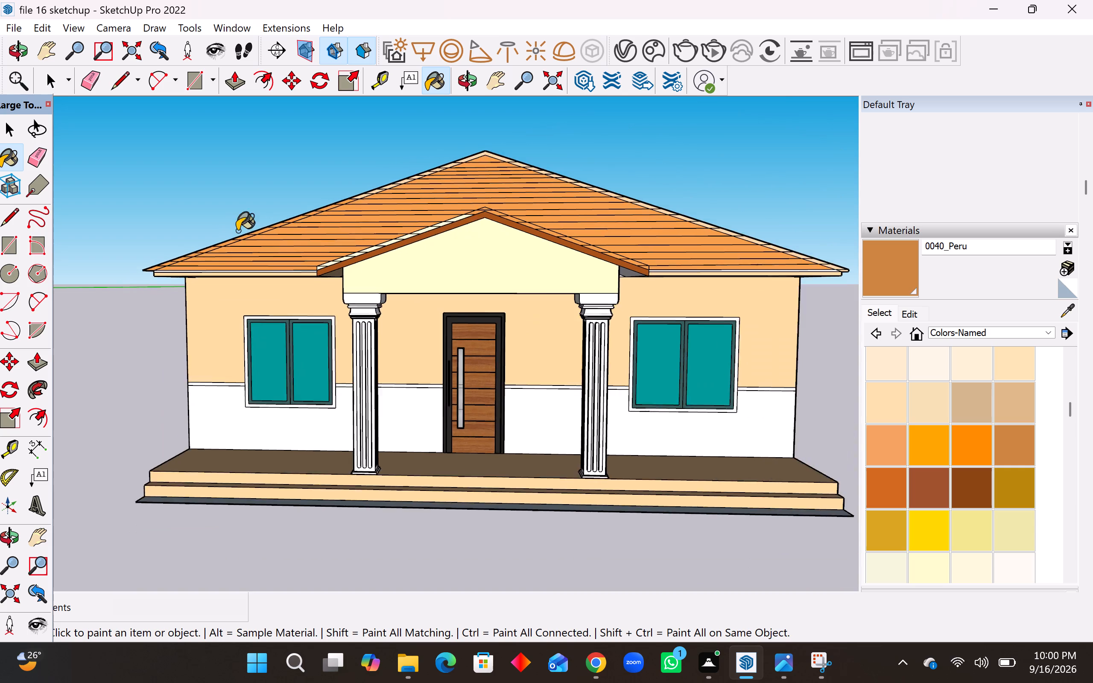
scroll(498, 162, "up", 3)
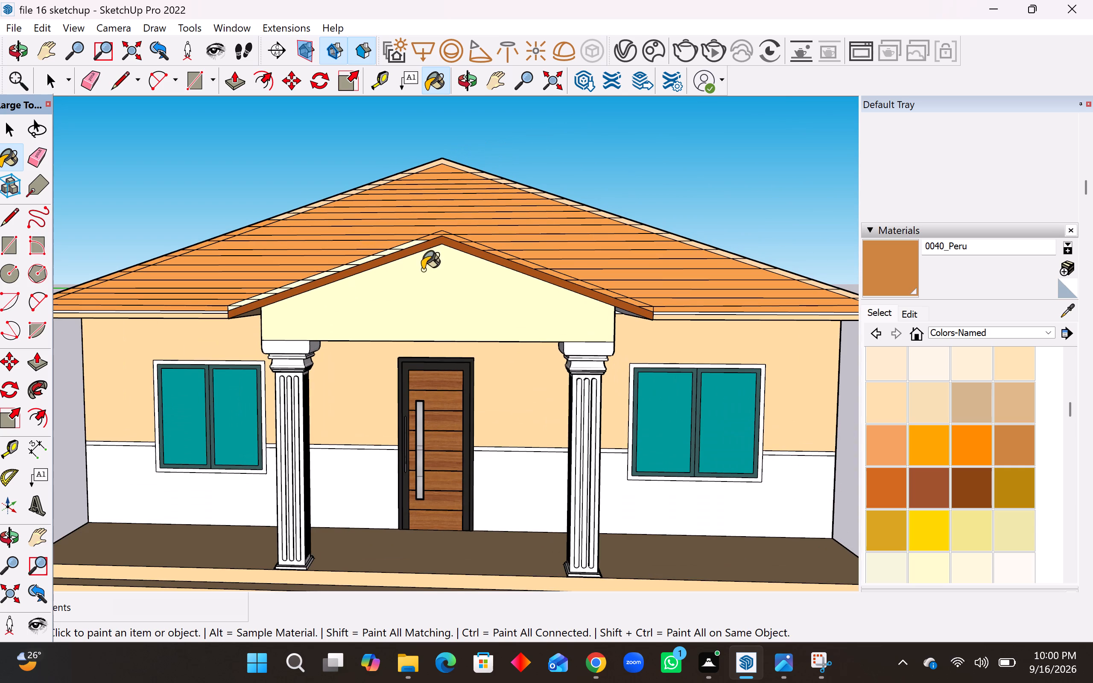
left_click(407, 245)
left_click(383, 253)
left_click(361, 263)
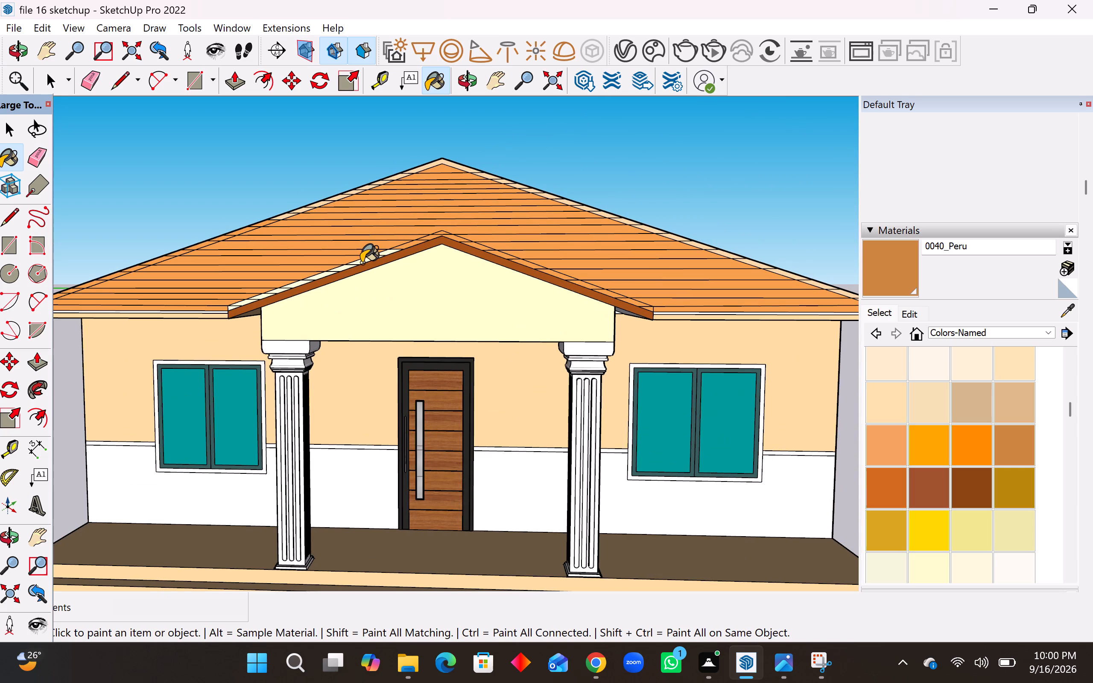
left_click(346, 267)
left_click(320, 274)
scroll(303, 297, "up", 4)
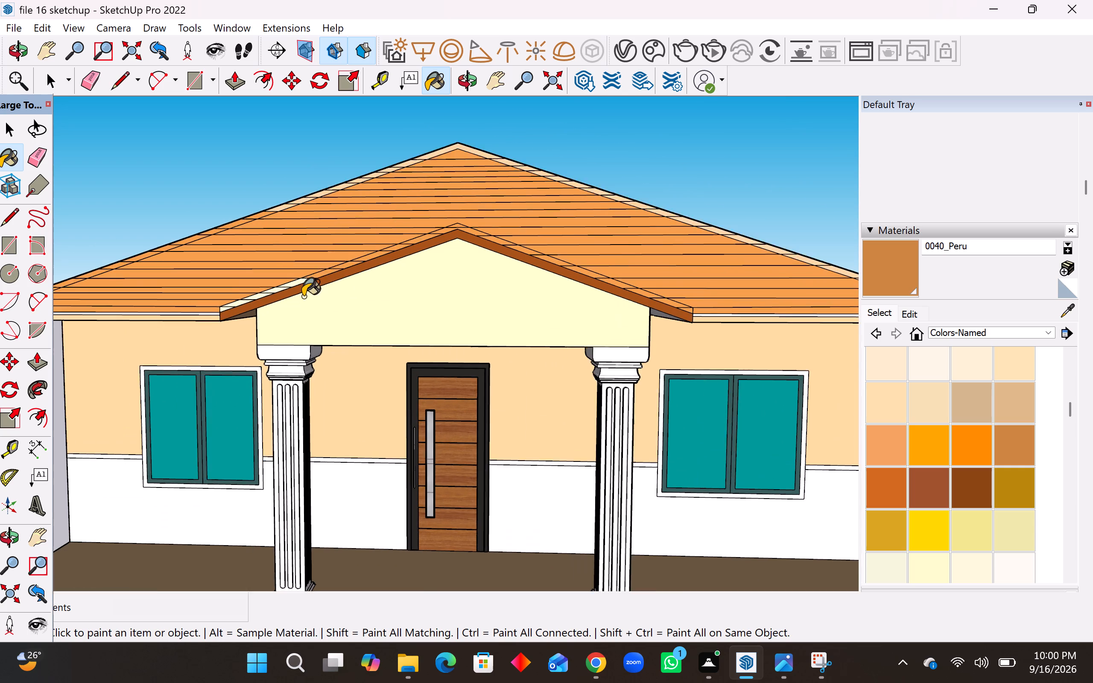
scroll(301, 295, "up", 2)
left_click(294, 271)
left_click(266, 284)
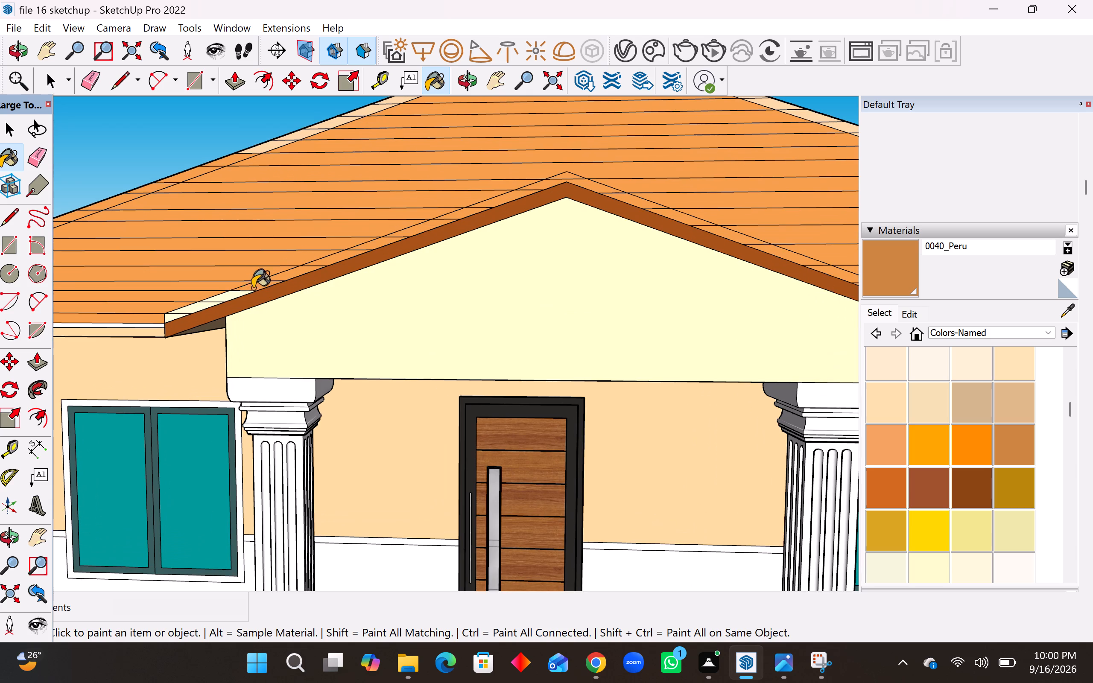
left_click(229, 292)
left_click(198, 308)
left_click(172, 315)
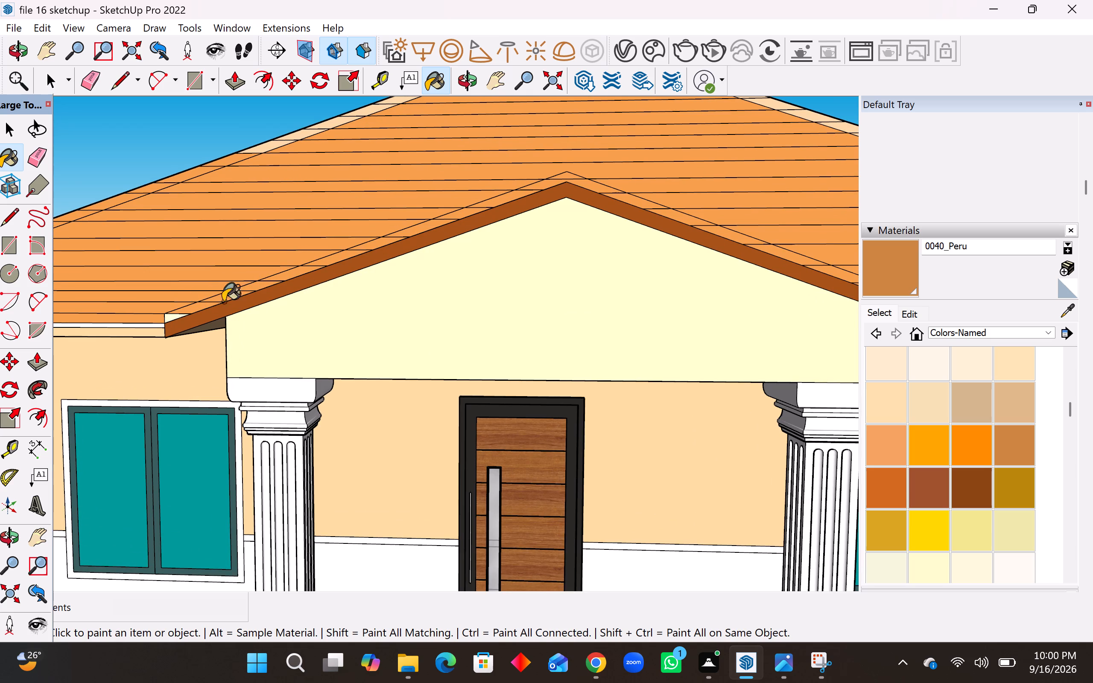
Paint the main roof's peak trim and the remaining upper segments of its left sloping edge strip with 0040_Peru.
scroll(231, 301, "down", 5)
scroll(410, 154, "up", 3)
left_click(430, 144)
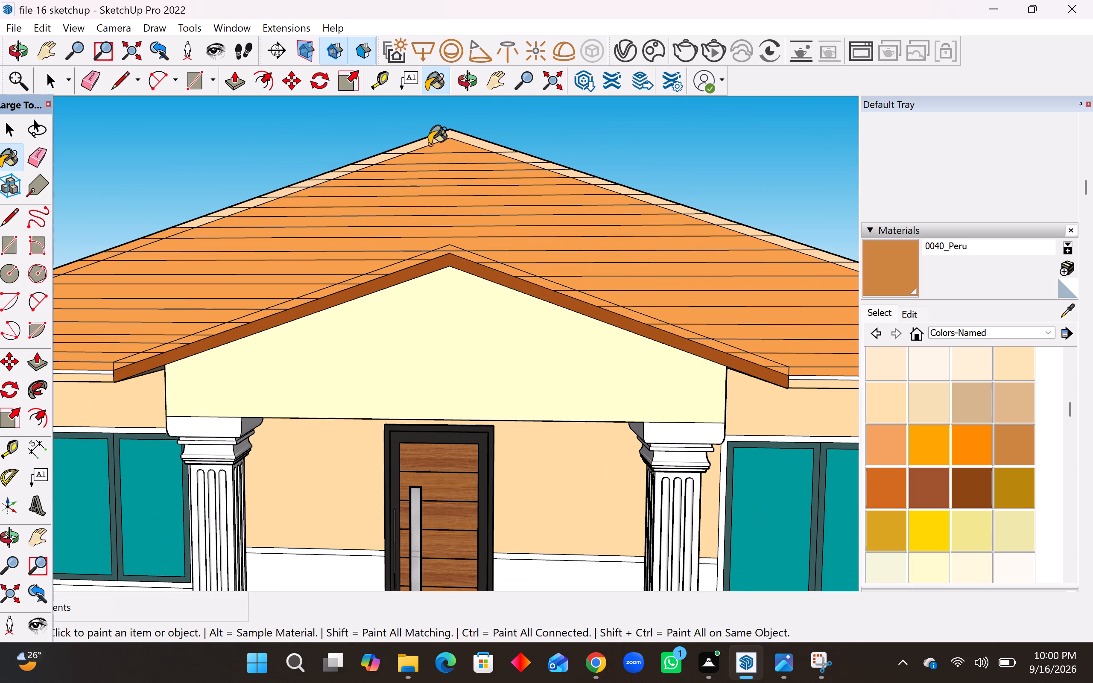
left_click_drag(379, 156, 374, 158)
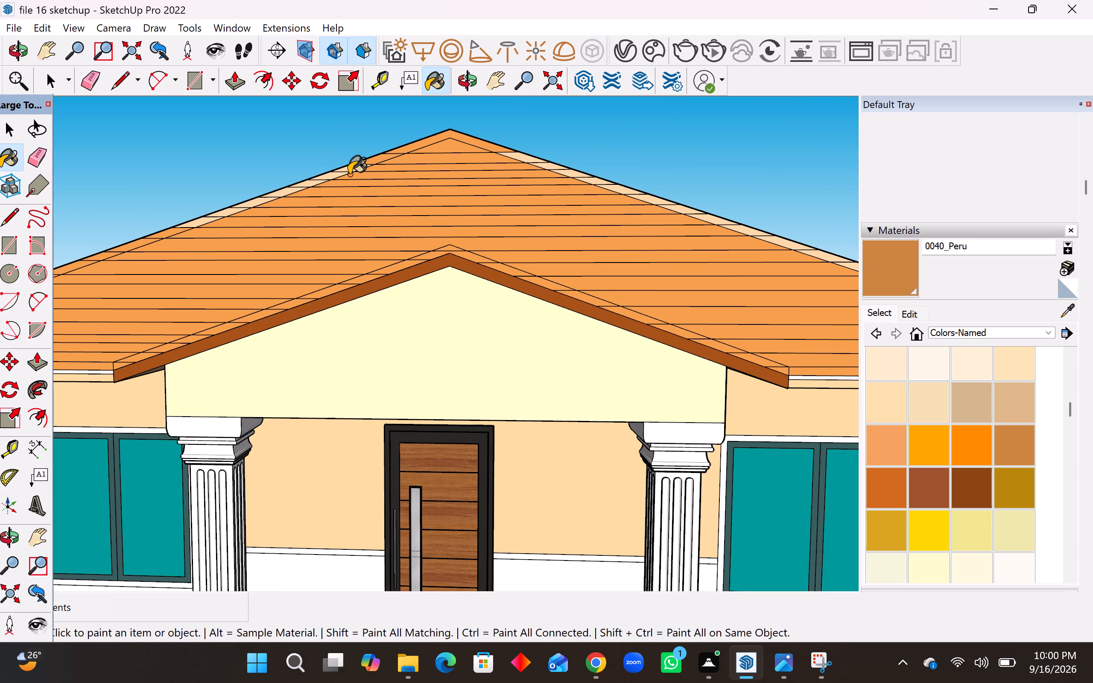
left_click(349, 175)
left_click(329, 176)
left_click_drag(323, 179, 316, 181)
left_click_drag(307, 184, 300, 187)
left_click(298, 188)
left_click(291, 191)
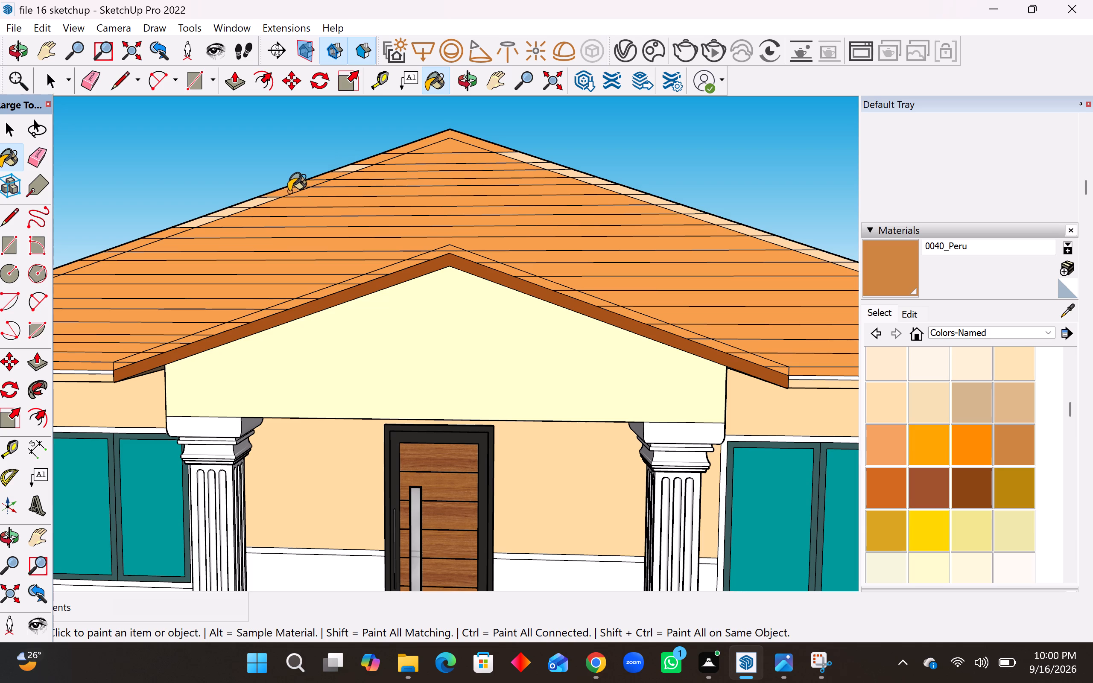
left_click(288, 192)
left_click_drag(281, 195, 272, 198)
left_click(248, 203)
left_click_drag(248, 203, 241, 206)
left_click(228, 212)
left_click_drag(222, 213, 217, 215)
left_click(203, 218)
left_click(198, 220)
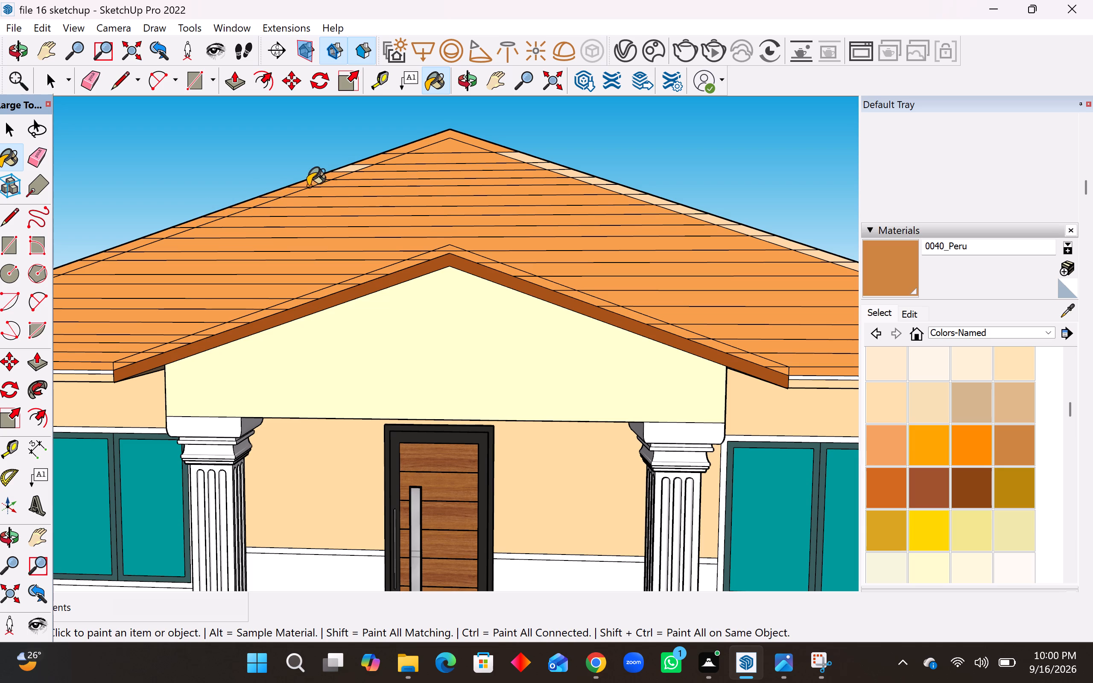
left_click(350, 171)
Paint the upper segments of the main roof's right sloping edge strip with 0040_Peru, working down from the peak.
scroll(245, 213, "down", 4)
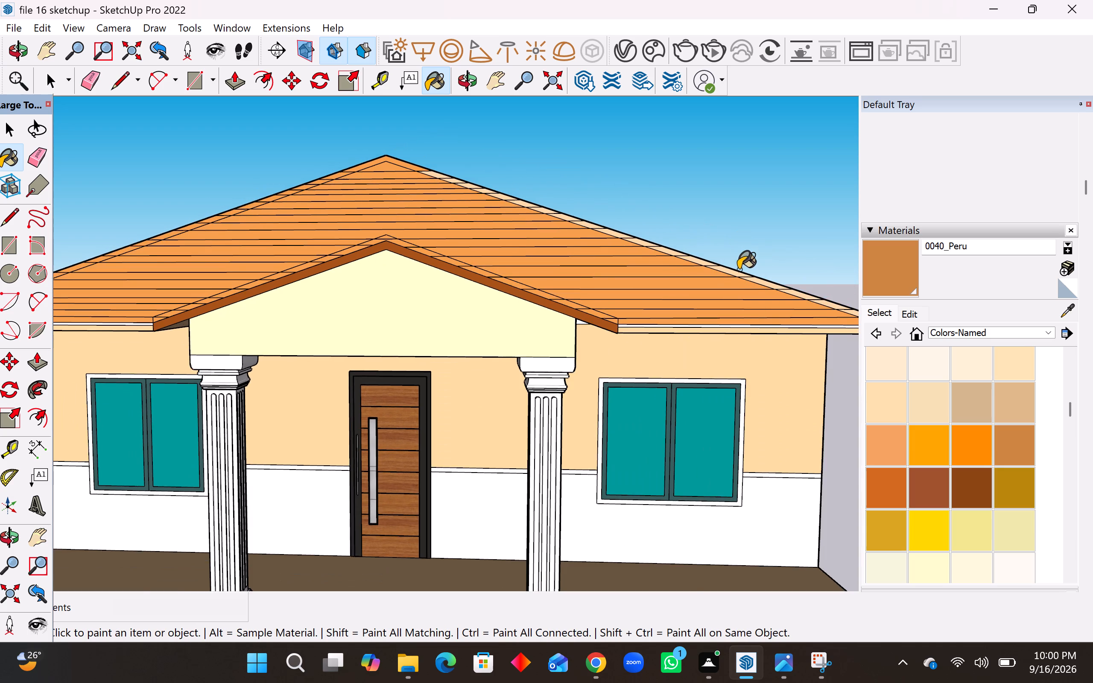
scroll(740, 274, "up", 4)
left_click(304, 130)
left_click(313, 143)
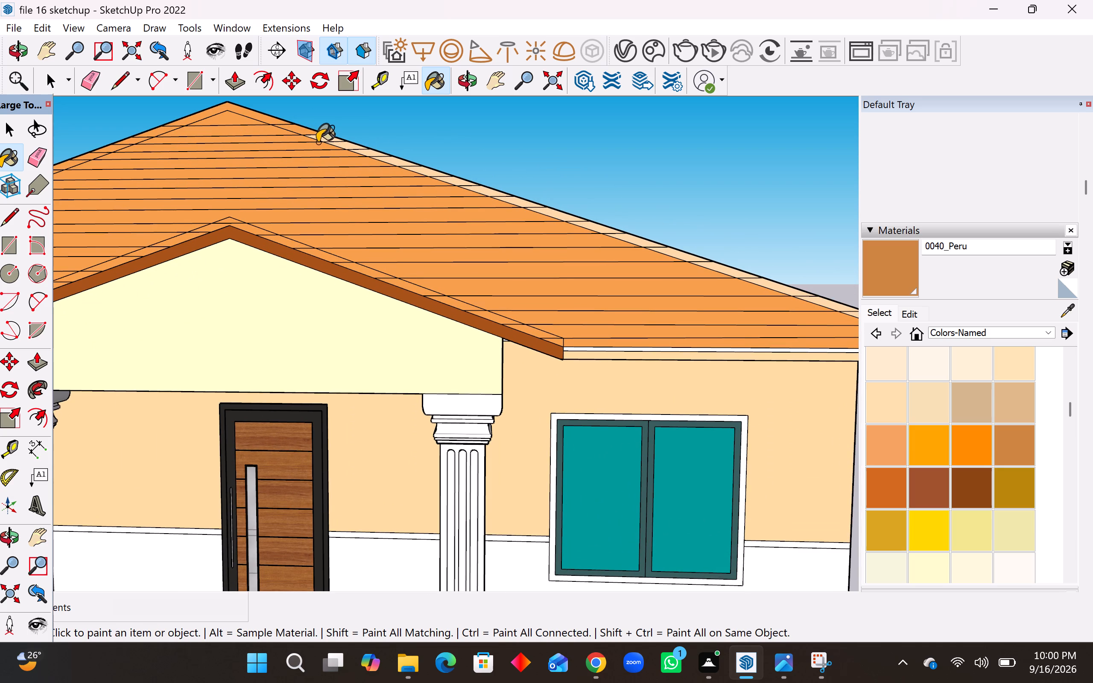
left_click(320, 141)
left_click(334, 144)
left_click(345, 152)
left_click(326, 140)
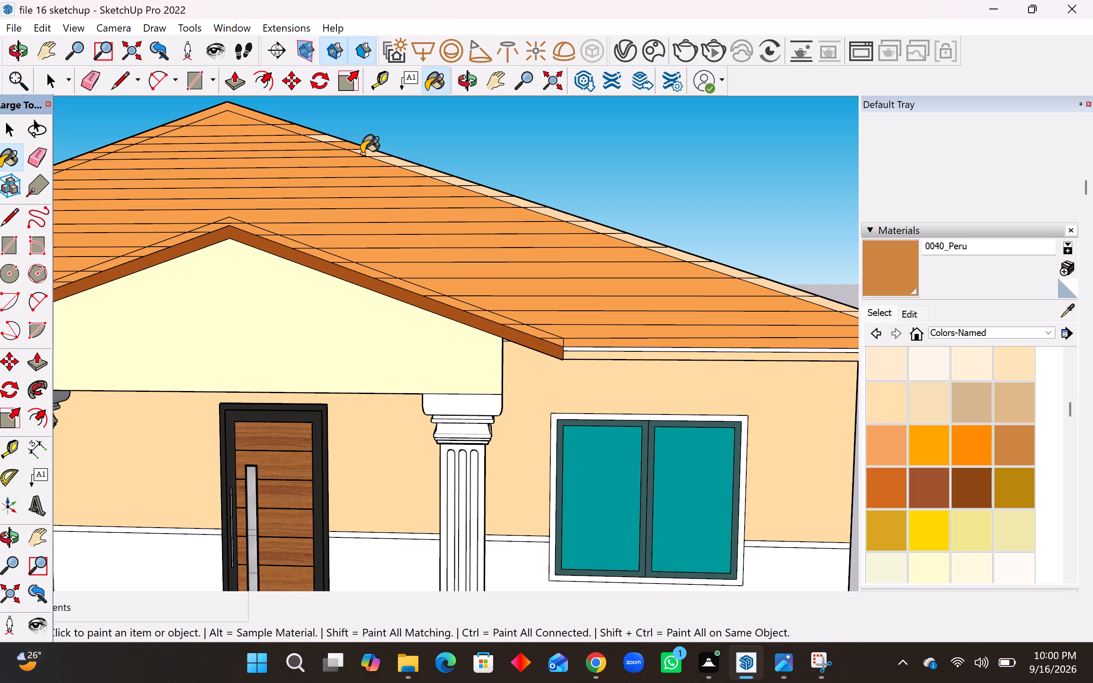
left_click(372, 156)
left_click(397, 166)
left_click(375, 158)
left_click(390, 158)
left_click(370, 150)
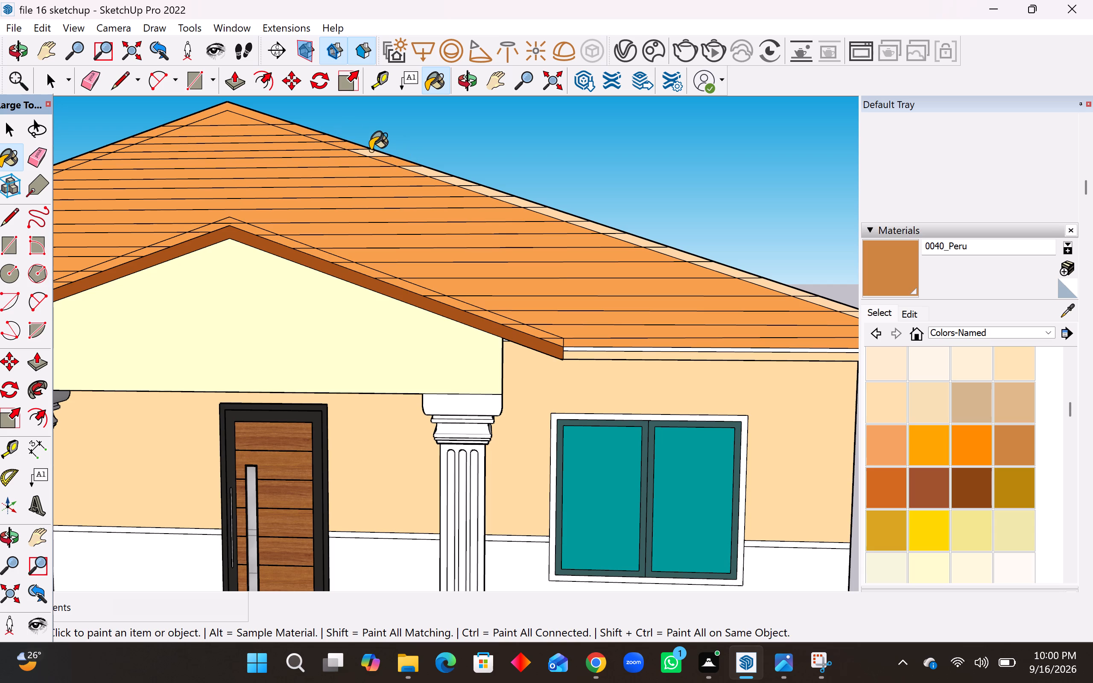
Paint the middle segments of the main roof's right sloping edge strip with 0040_Peru.
left_click(421, 172)
left_click(437, 178)
left_click(455, 179)
left_click(465, 184)
left_click(475, 187)
left_click_drag(477, 188, 481, 189)
left_click_drag(498, 191, 506, 192)
left_click(508, 195)
double_click(523, 208)
left_click(520, 201)
left_click(537, 207)
left_click(552, 212)
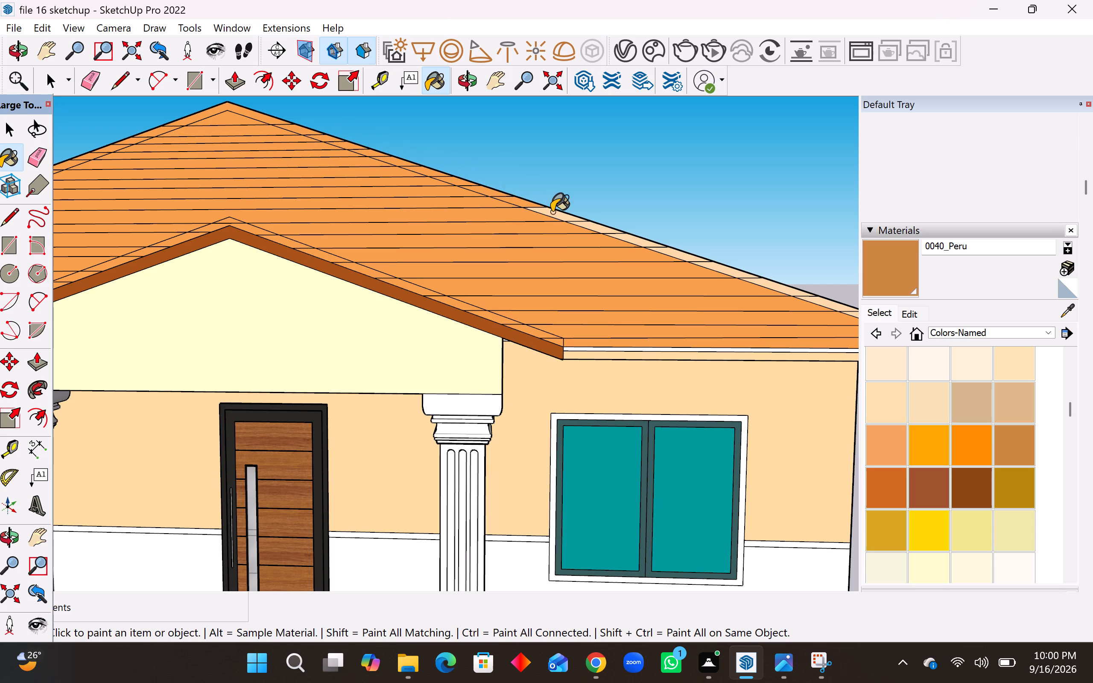
Paint the lower segments of the main roof's right sloping edge strip with 0040_Peru, continuing down toward the eave.
left_click(562, 216)
left_click_drag(578, 225, 585, 227)
left_click(586, 226)
left_click_drag(599, 228, 615, 229)
left_click_drag(619, 232, 625, 235)
left_click(626, 236)
left_click(654, 246)
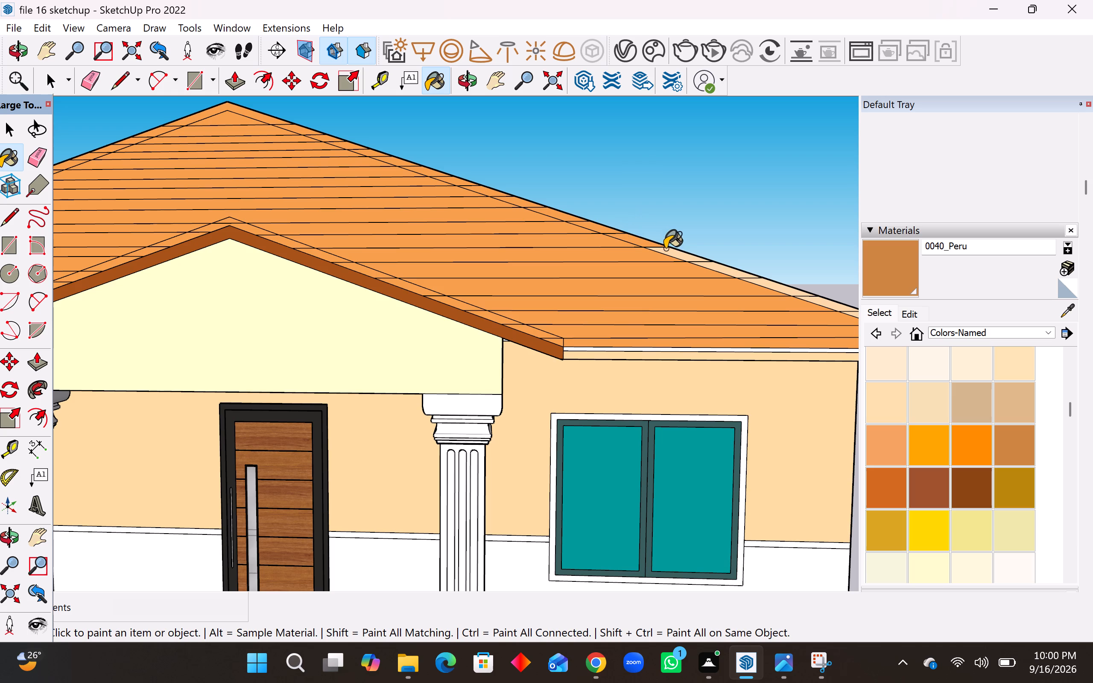
left_click(665, 249)
left_click(675, 254)
left_click_drag(681, 257, 705, 260)
left_click(706, 261)
left_click_drag(707, 263, 721, 266)
left_click(754, 284)
left_click_drag(766, 284, 770, 284)
left_click(788, 283)
Paint the last segments of the main roof's right sloping edge strip with 0040_Peru, down to the eave corner.
scroll(634, 223, "down", 2)
scroll(712, 256, "down", 2)
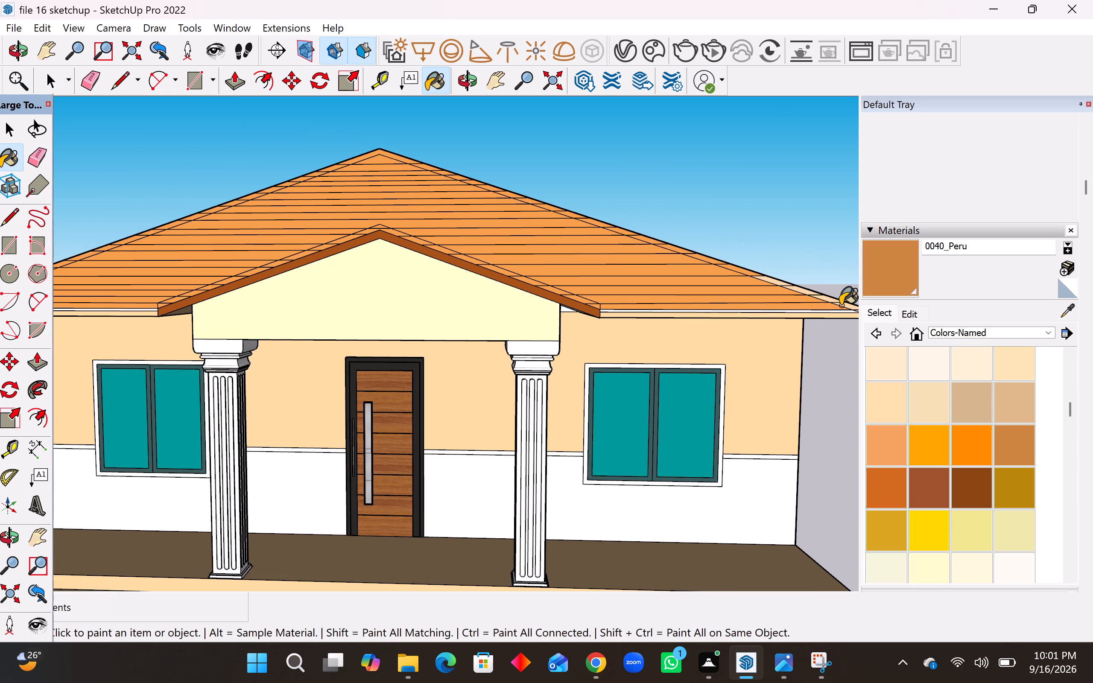
scroll(840, 306, "up", 4)
left_click(790, 282)
left_click(739, 269)
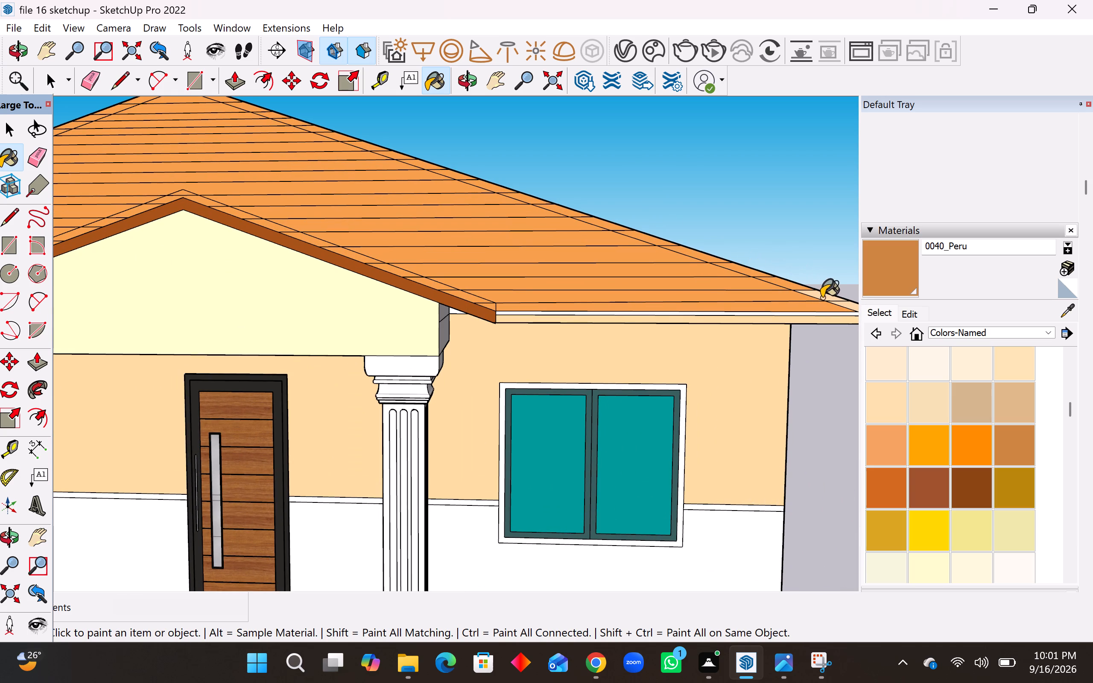
left_click(821, 295)
scroll(615, 282, "down", 4)
scroll(775, 305, "up", 3)
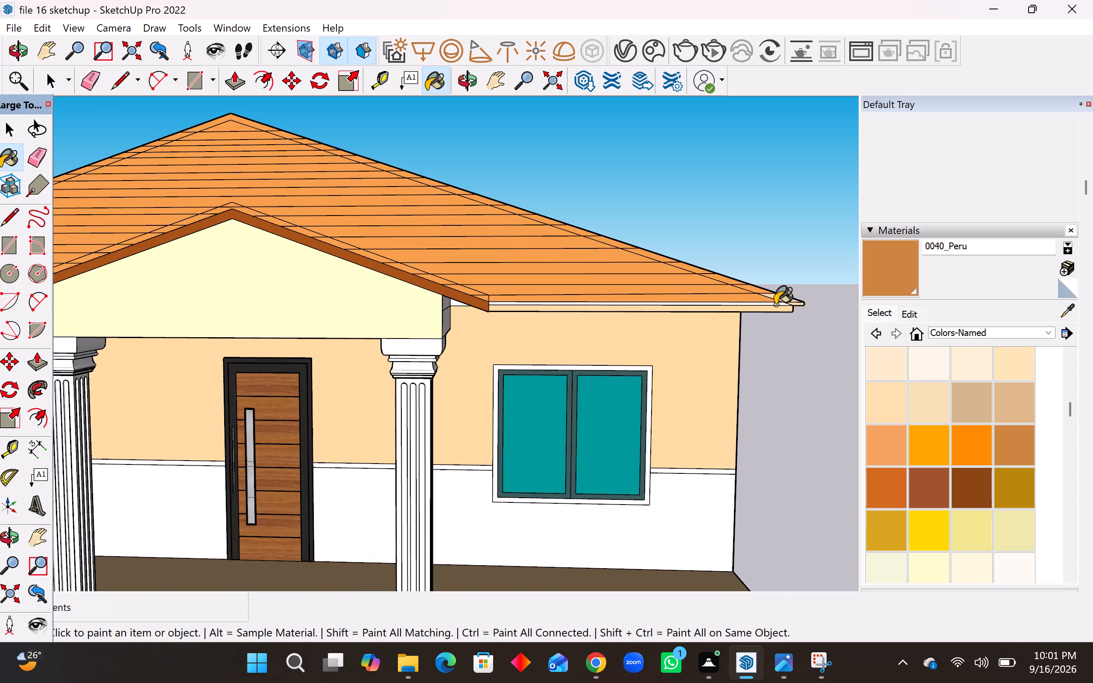
scroll(775, 305, "up", 3)
left_click(776, 294)
scroll(739, 261, "down", 8)
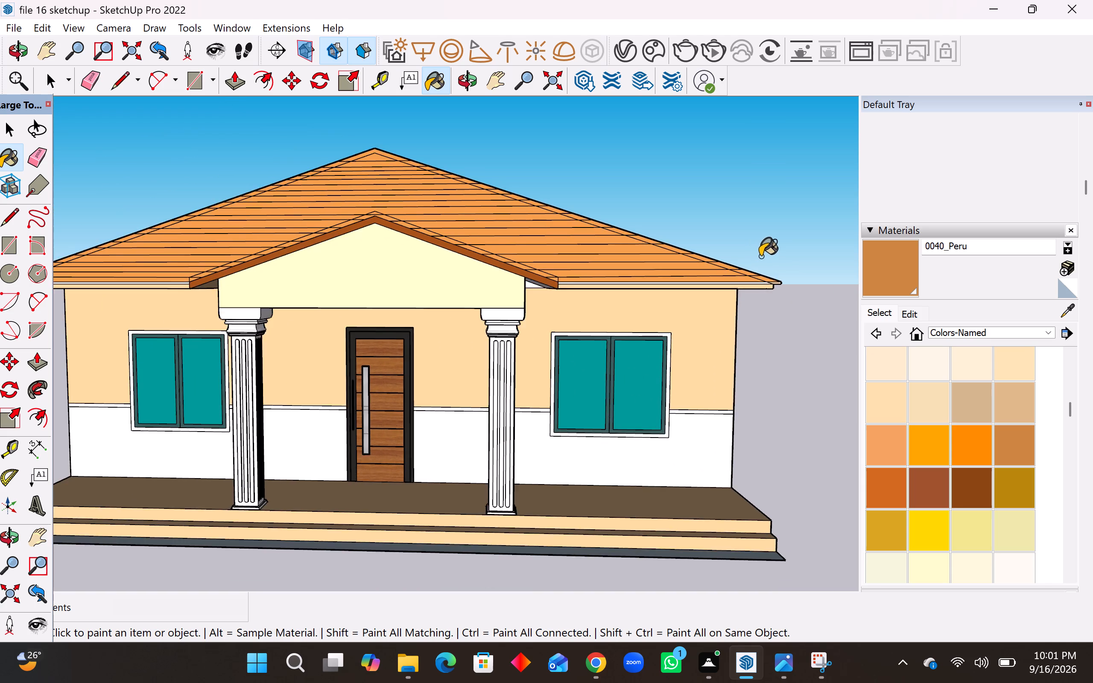
scroll(765, 256, "down", 3)
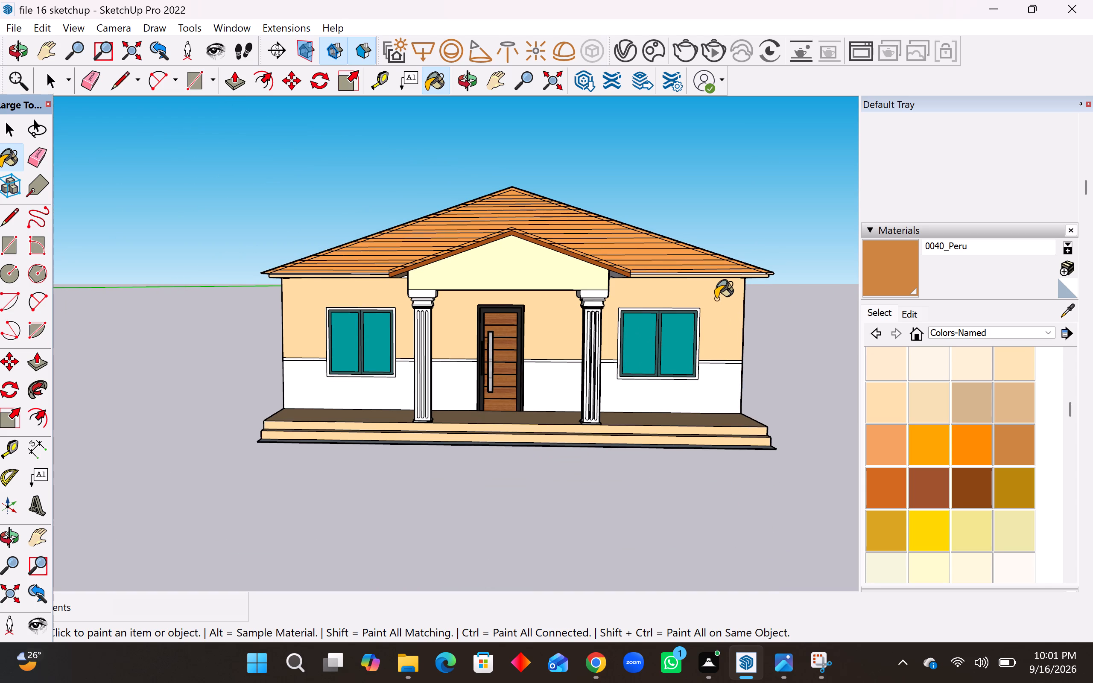
key("space")
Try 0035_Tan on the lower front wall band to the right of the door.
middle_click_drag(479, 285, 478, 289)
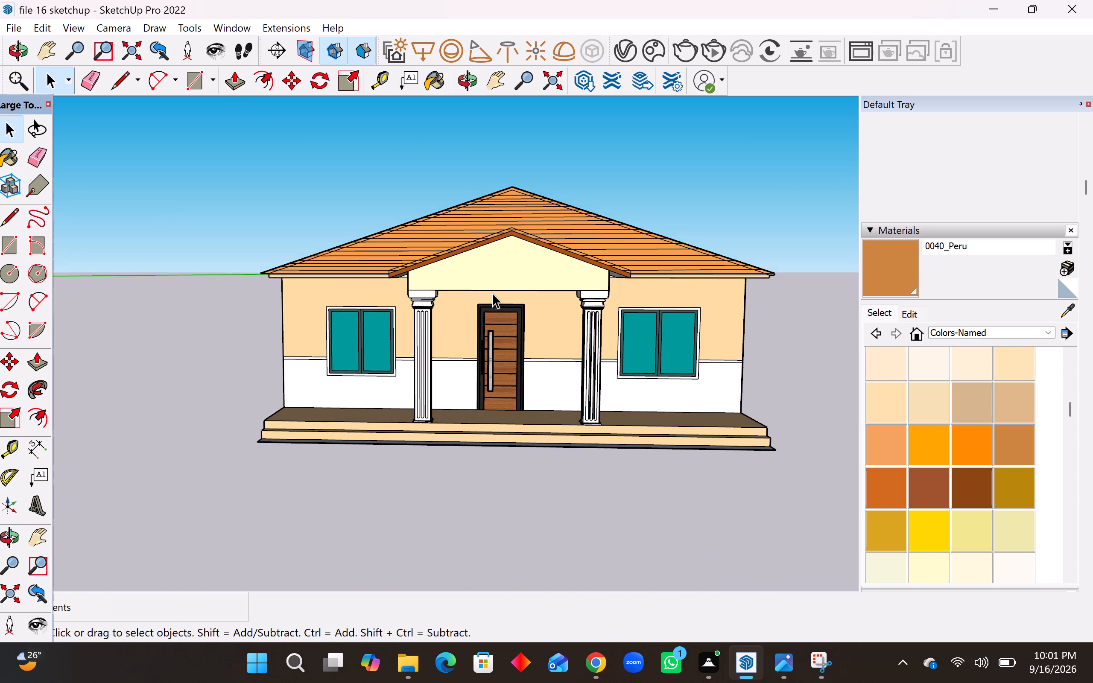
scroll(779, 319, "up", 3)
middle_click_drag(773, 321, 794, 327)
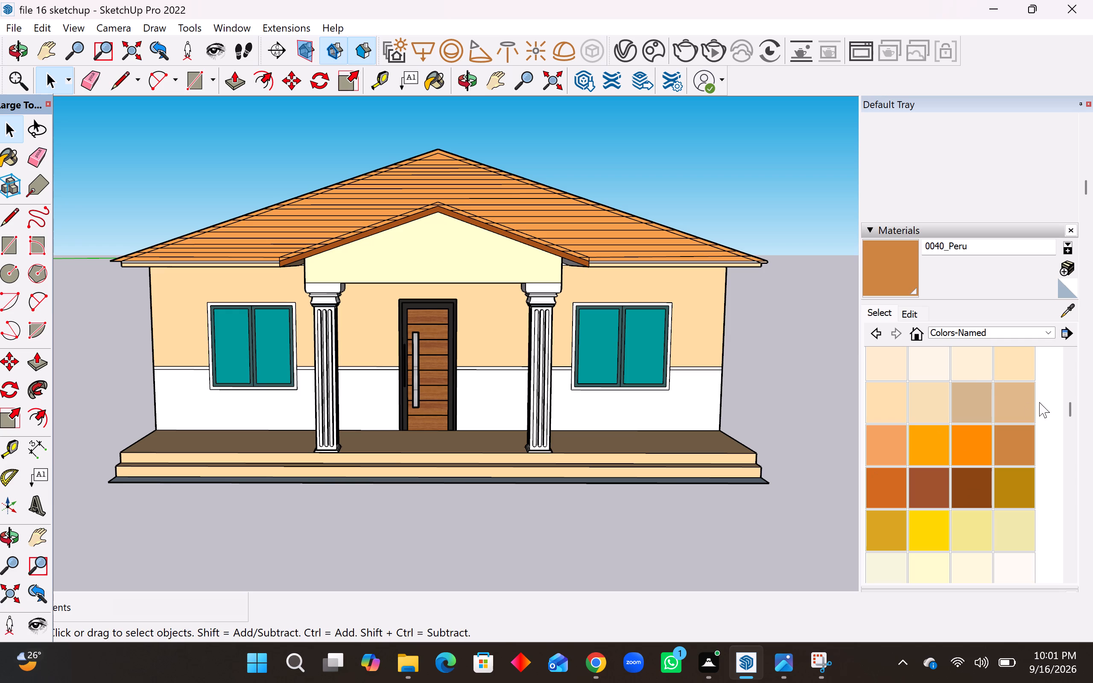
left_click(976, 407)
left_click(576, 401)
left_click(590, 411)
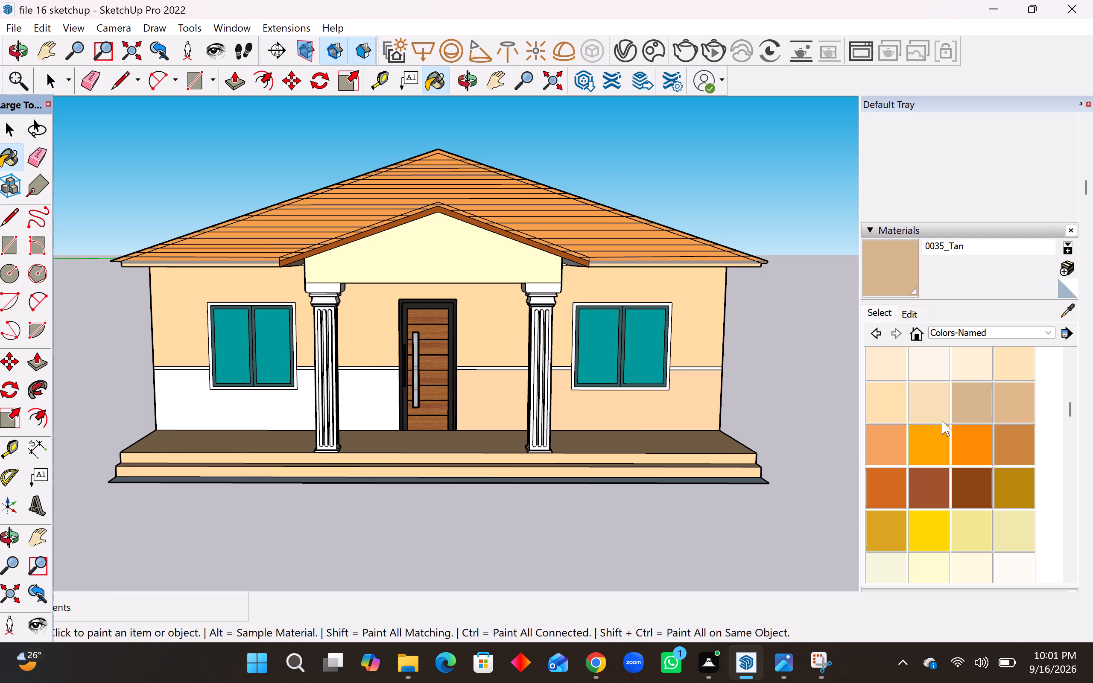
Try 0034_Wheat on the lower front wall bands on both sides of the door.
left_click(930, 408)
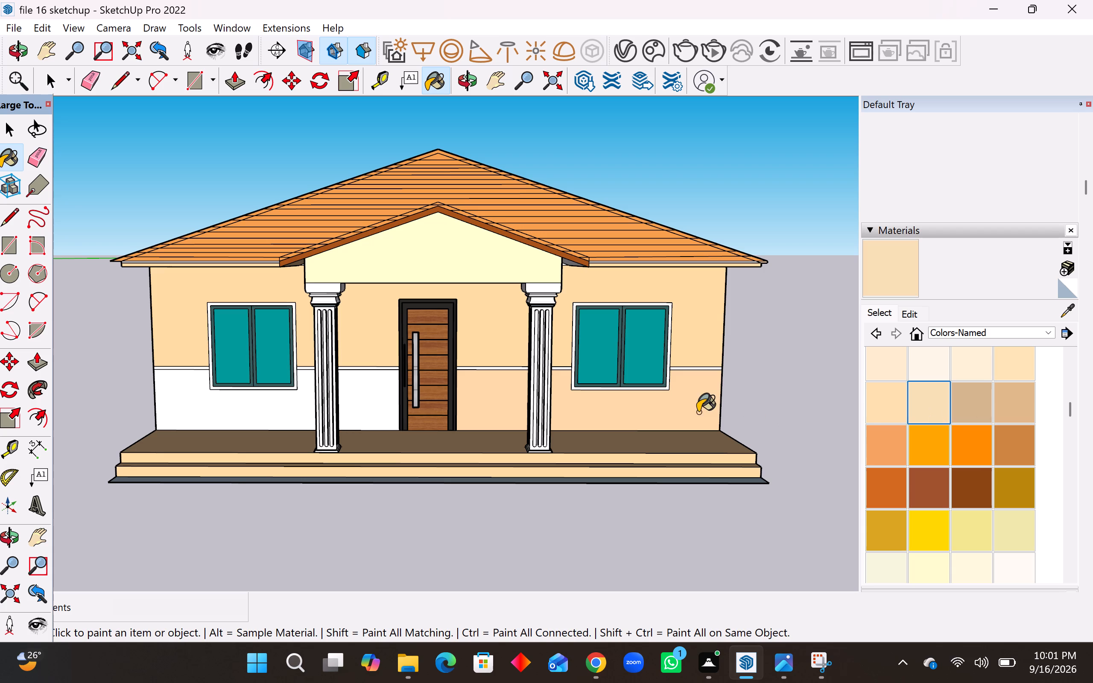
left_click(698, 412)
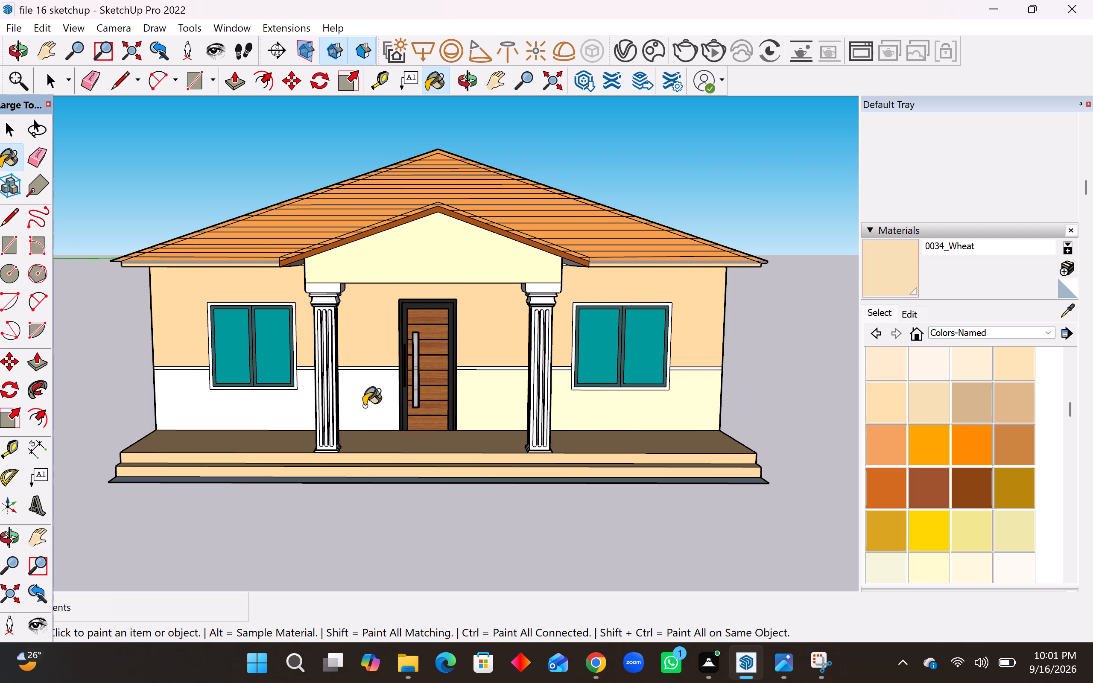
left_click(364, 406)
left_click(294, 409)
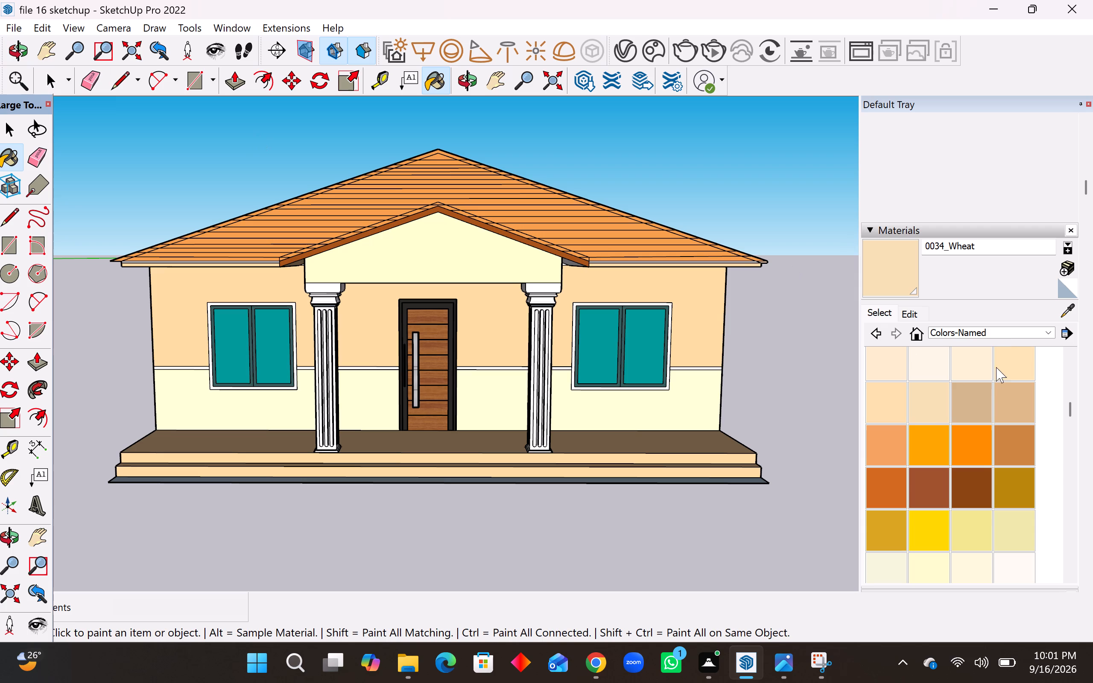
Paint the lower front wall bands on both sides of the door with Stone Sandstone Ashlar Light from Brick, Cladding and Siding.
left_click(1005, 332)
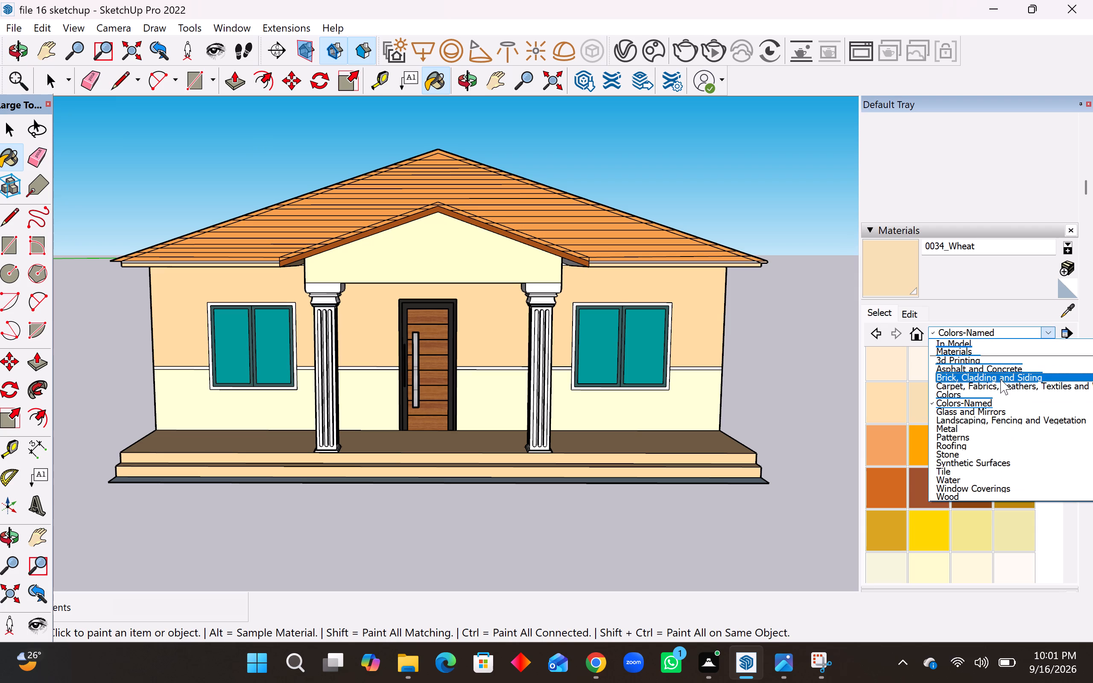
left_click(1000, 379)
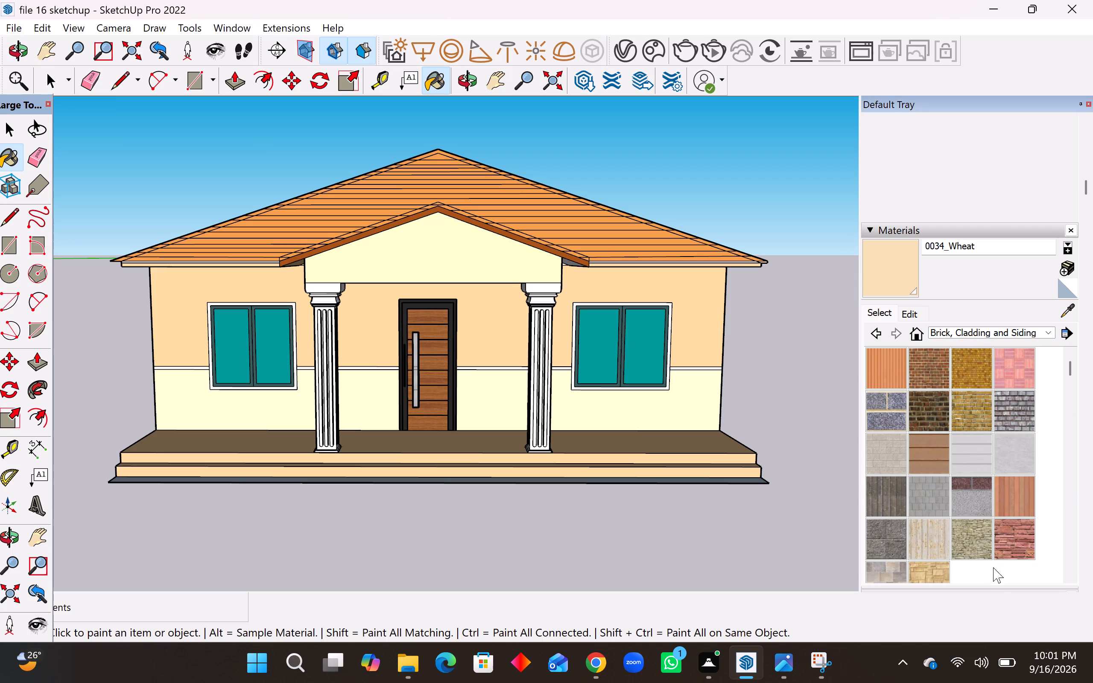
left_click(932, 573)
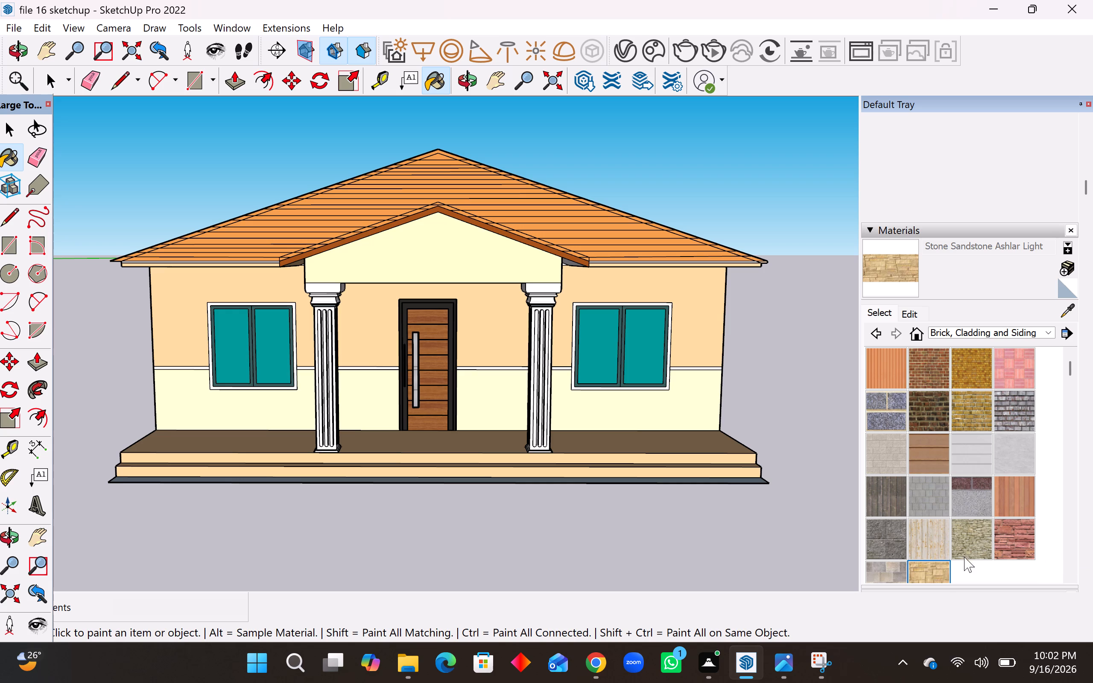
left_click(943, 575)
left_click(579, 412)
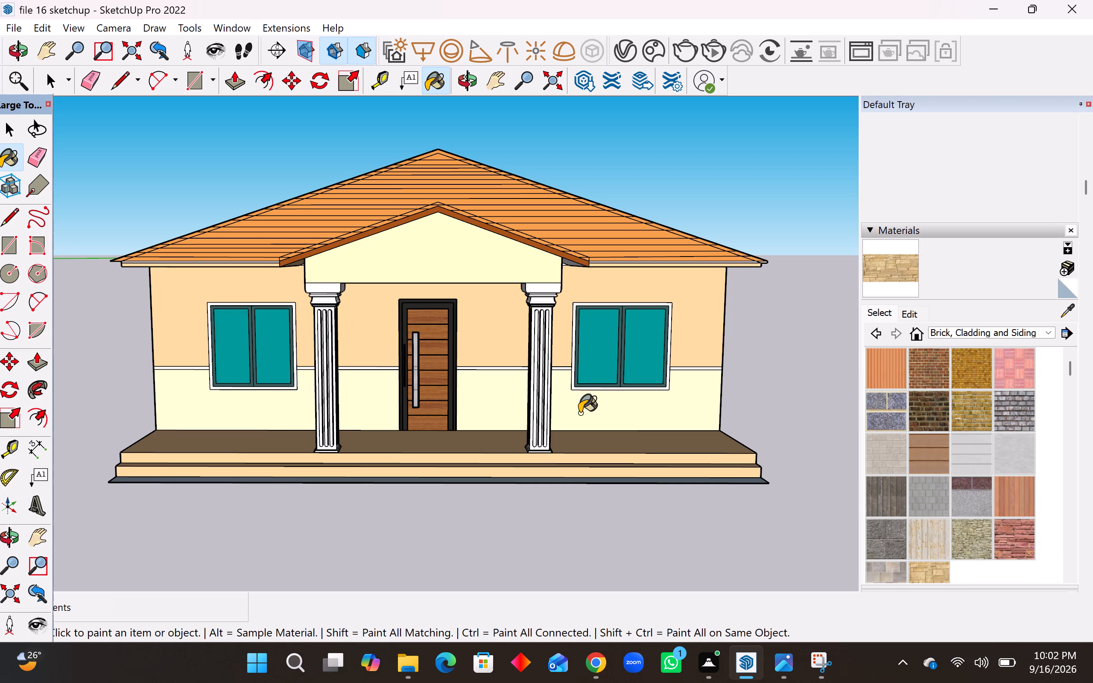
left_click(628, 410)
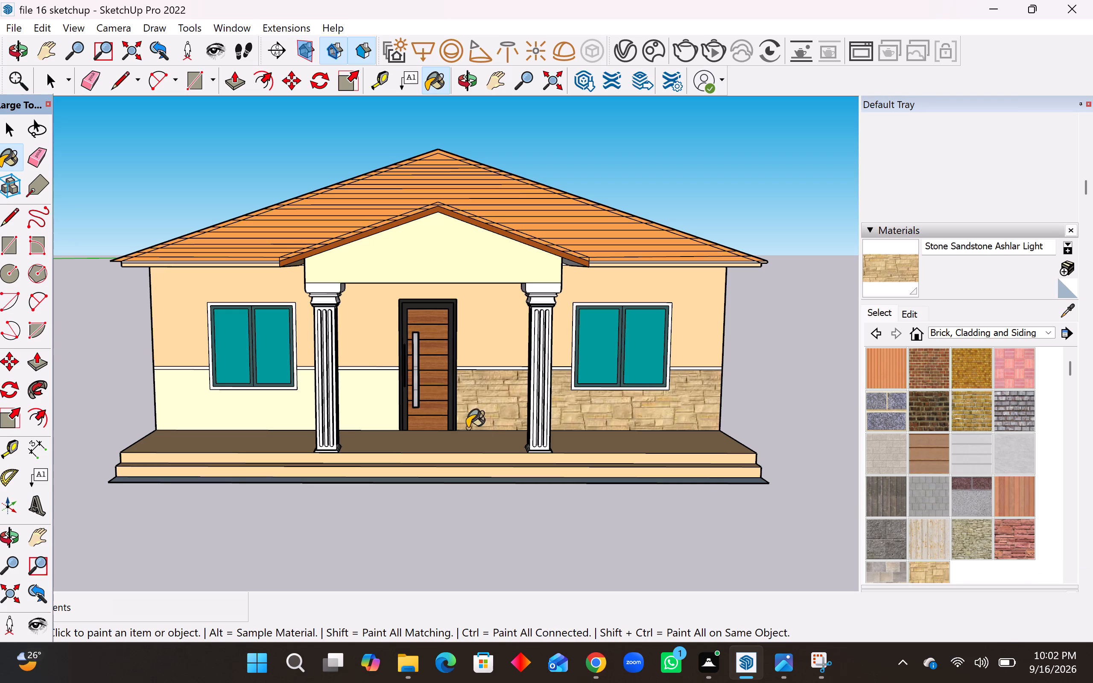
left_click(376, 417)
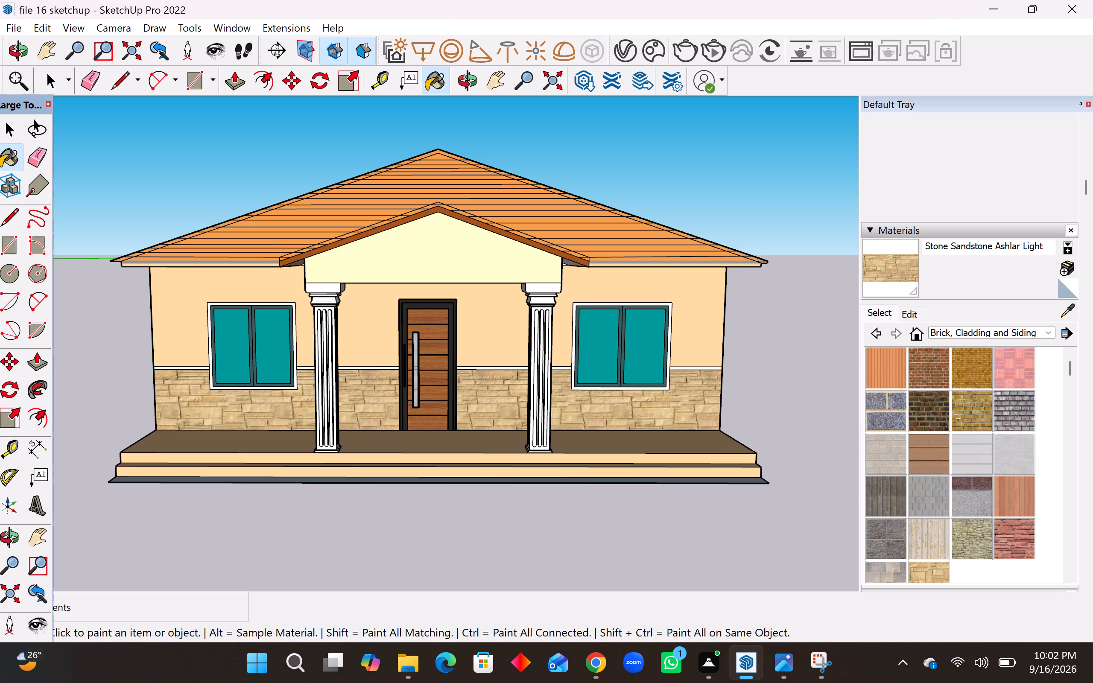
Darken the Stone Sandstone Ashlar Light material's colour slightly, keeping its texture image and size.
left_click(909, 315)
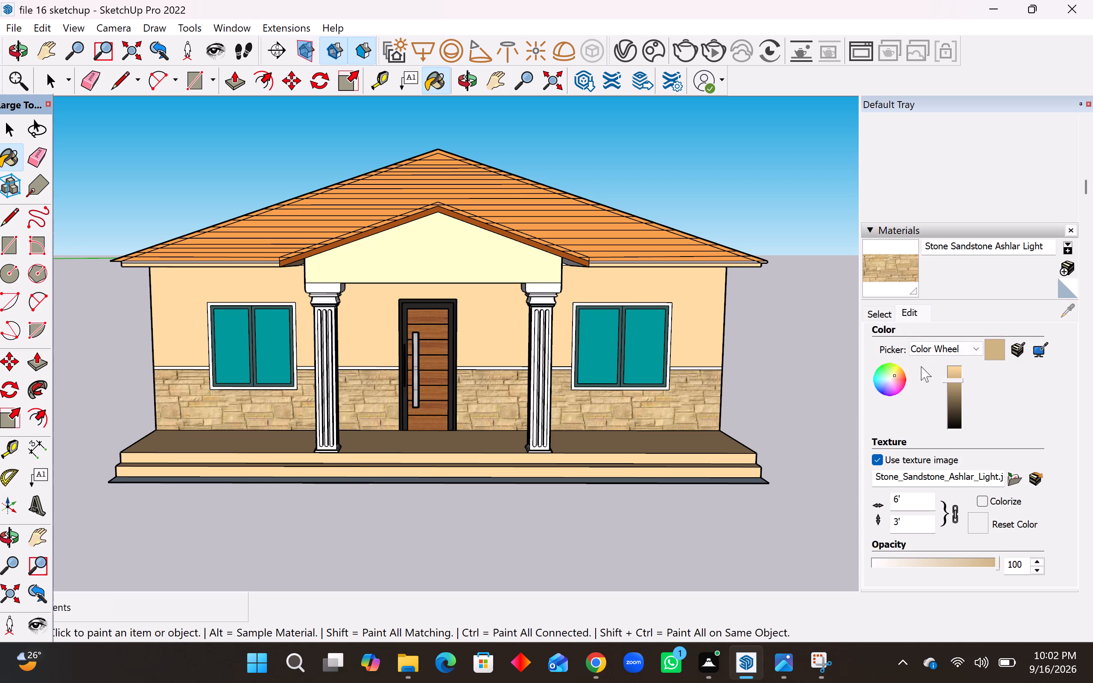
left_click_drag(957, 381, 957, 385)
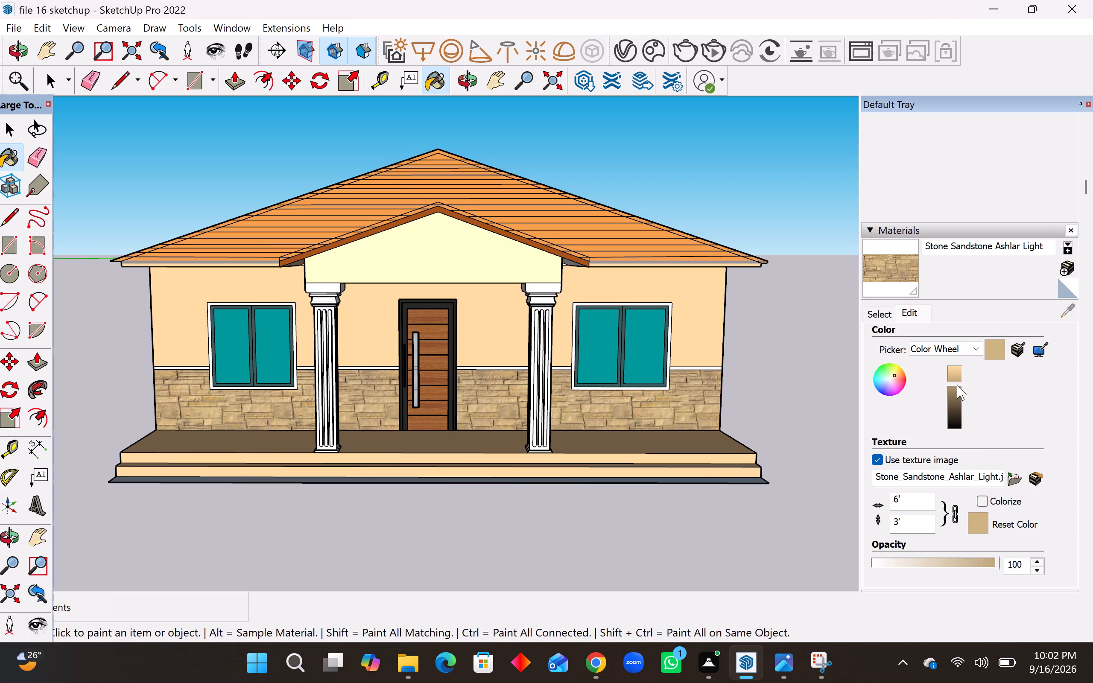
left_click_drag(957, 385, 957, 389)
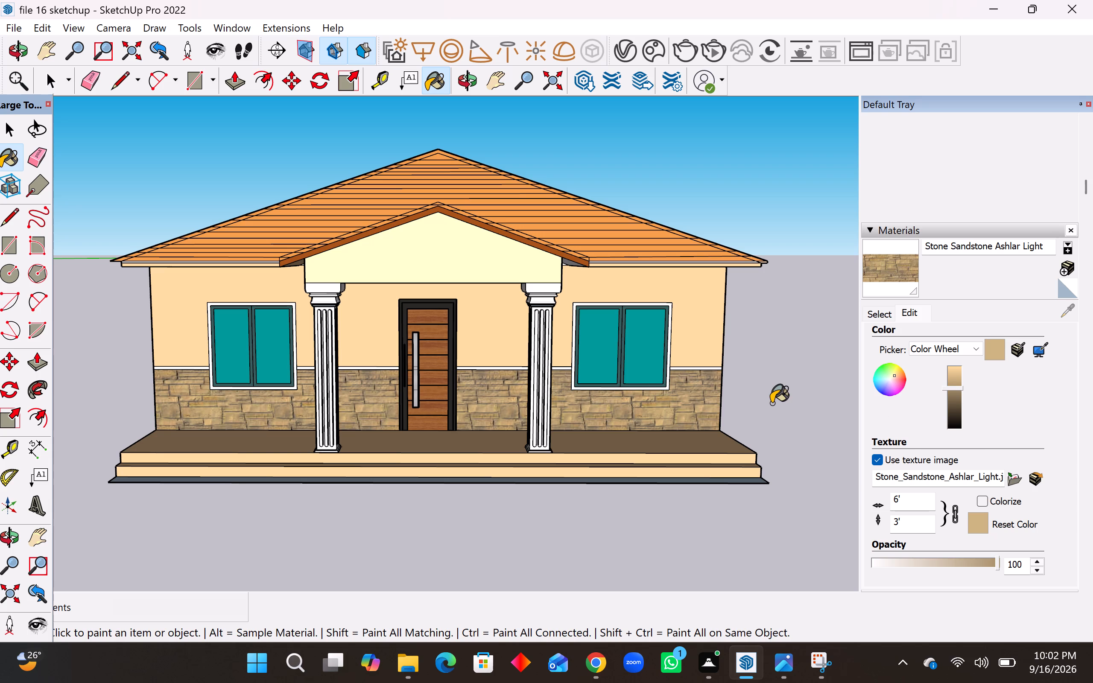
key("space")
left_click(879, 312)
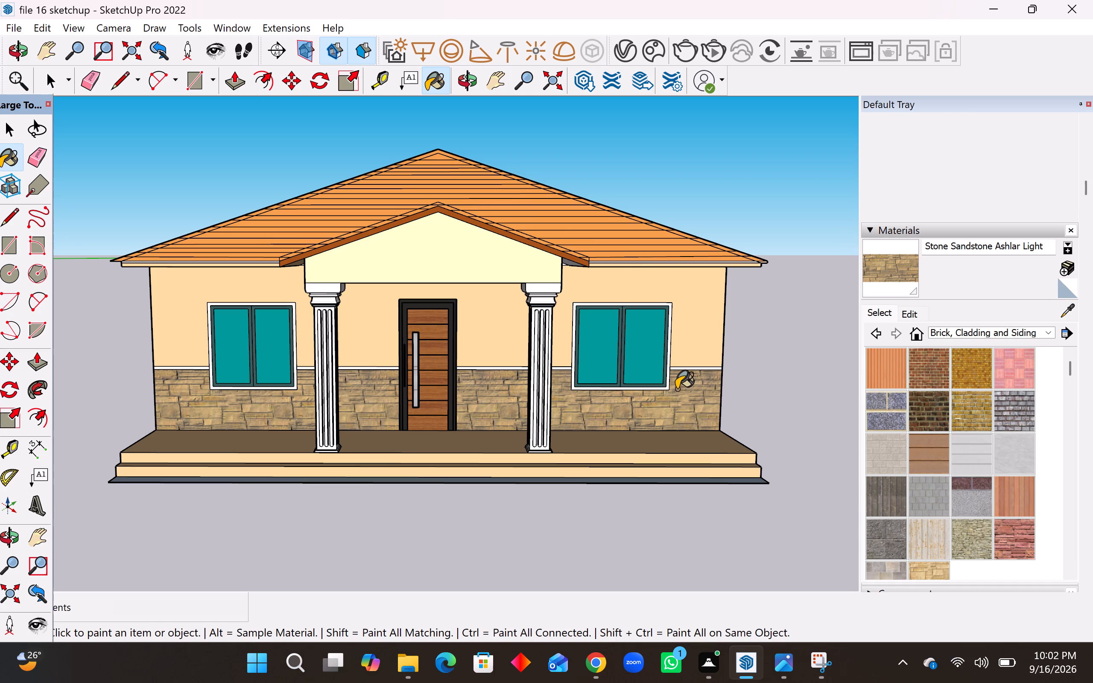
key("space")
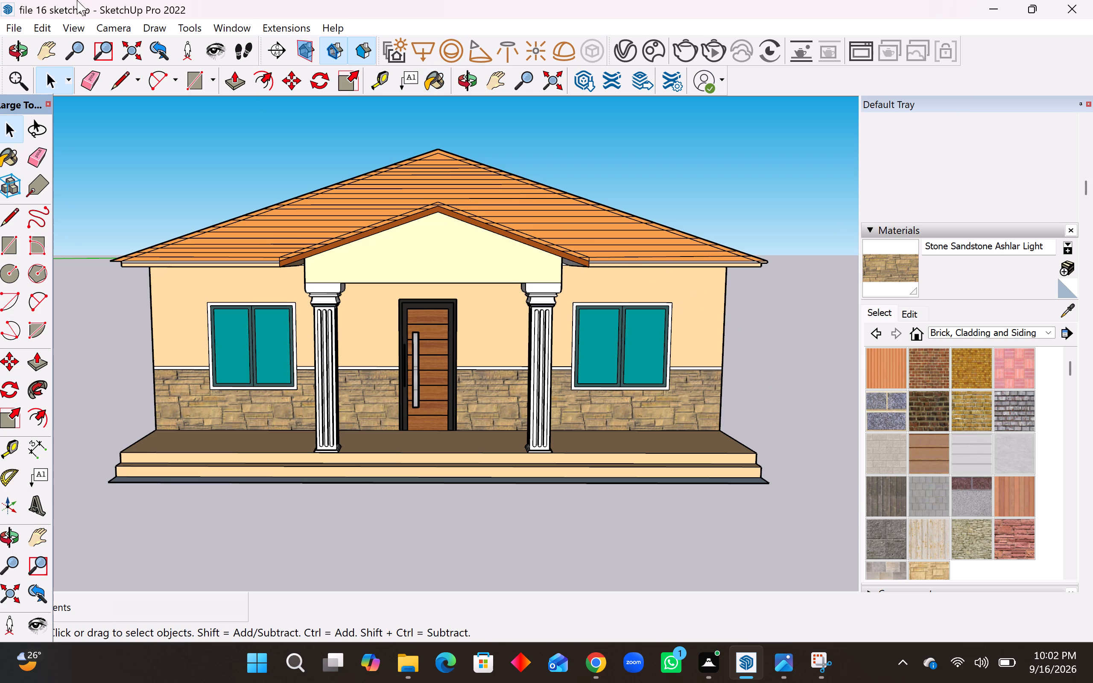
Import the Flower+pot model from the Downloads folder.
left_click(8, 31)
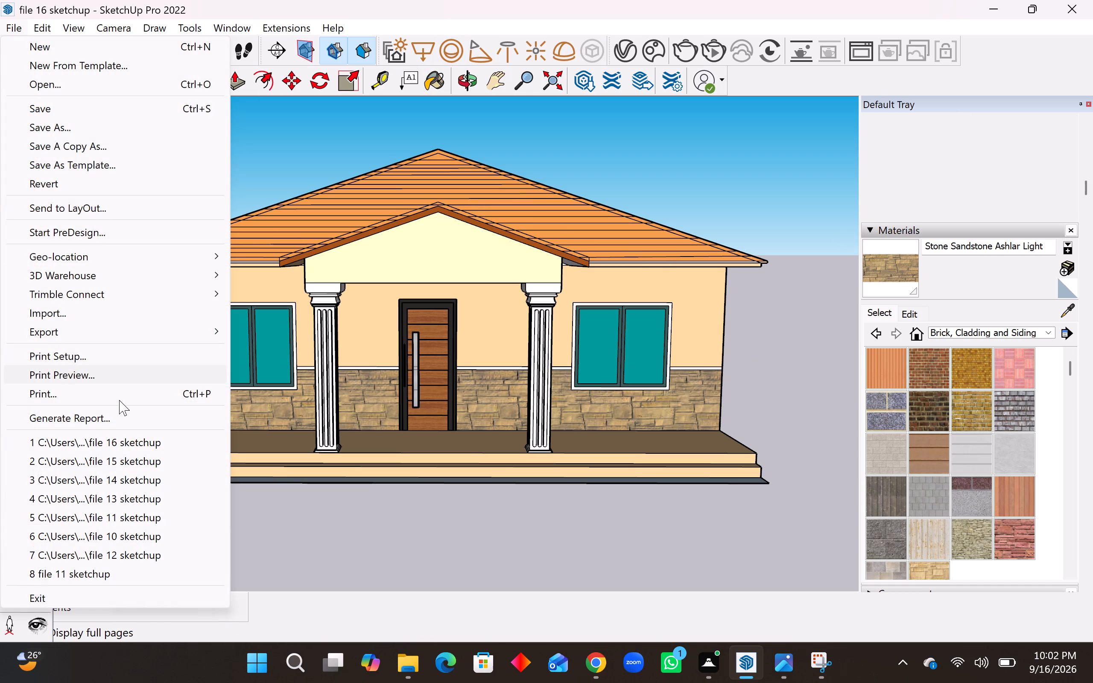
left_click(101, 316)
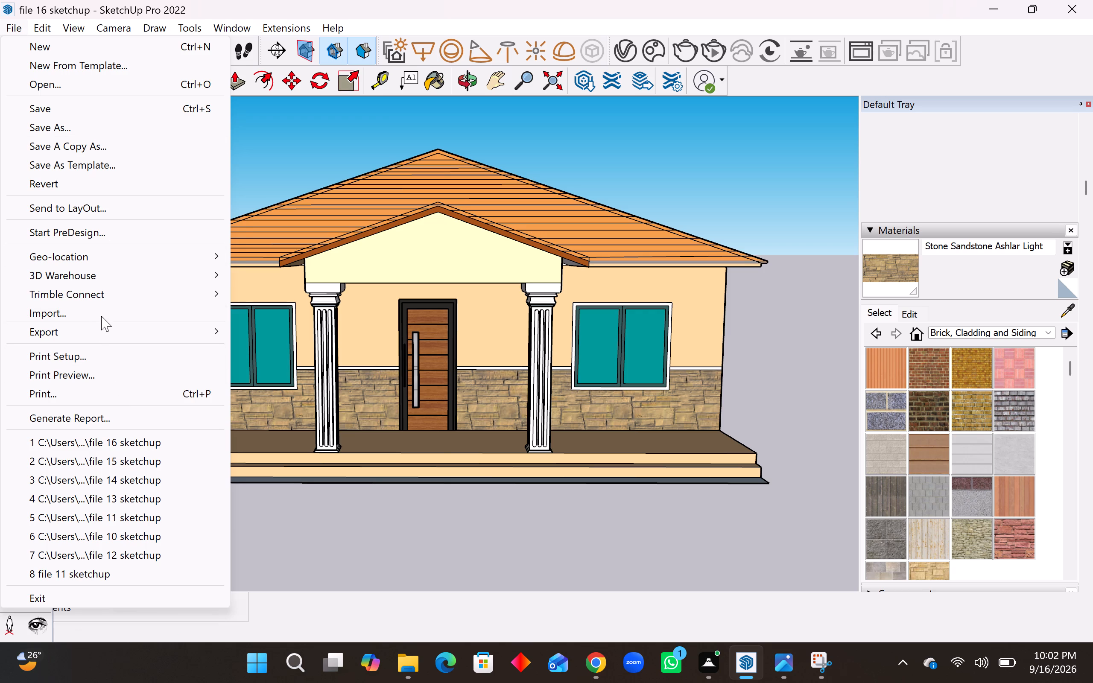
scroll(513, 274, "up", 1)
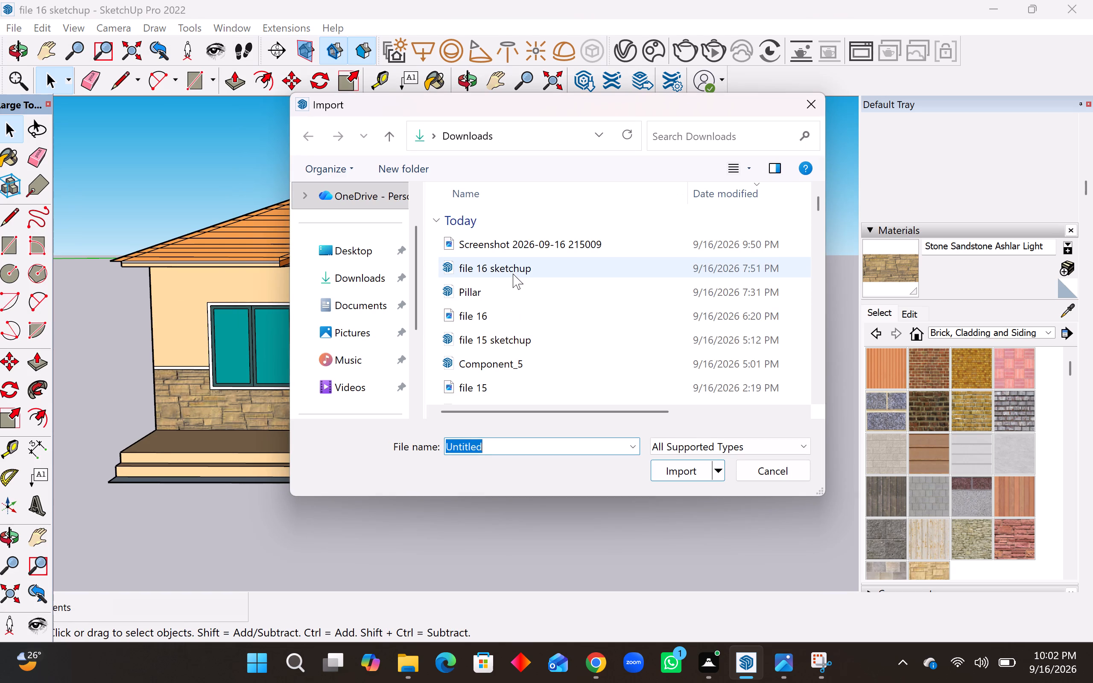
scroll(513, 274, "down", 1)
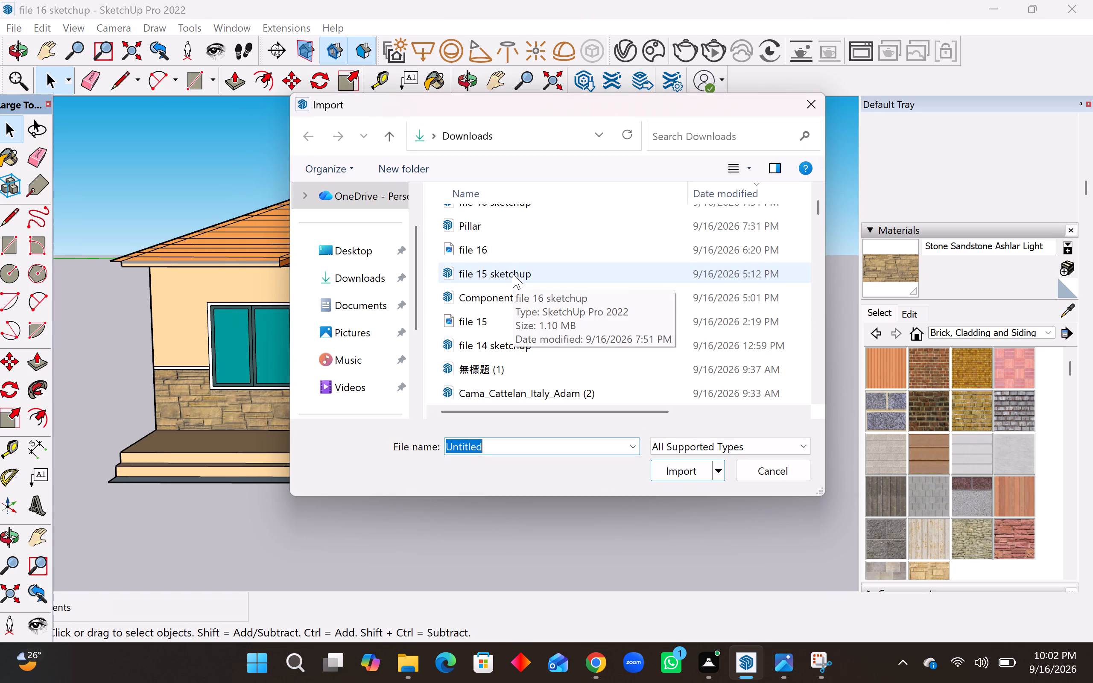
scroll(503, 367, "down", 2)
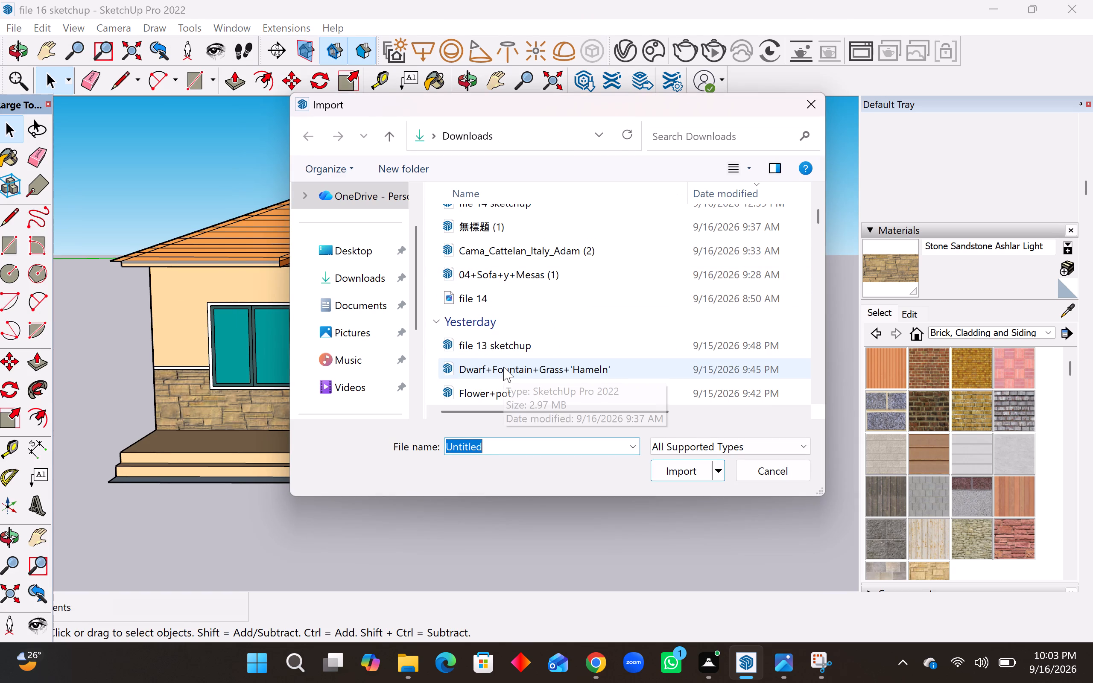
scroll(520, 341, "down", 1)
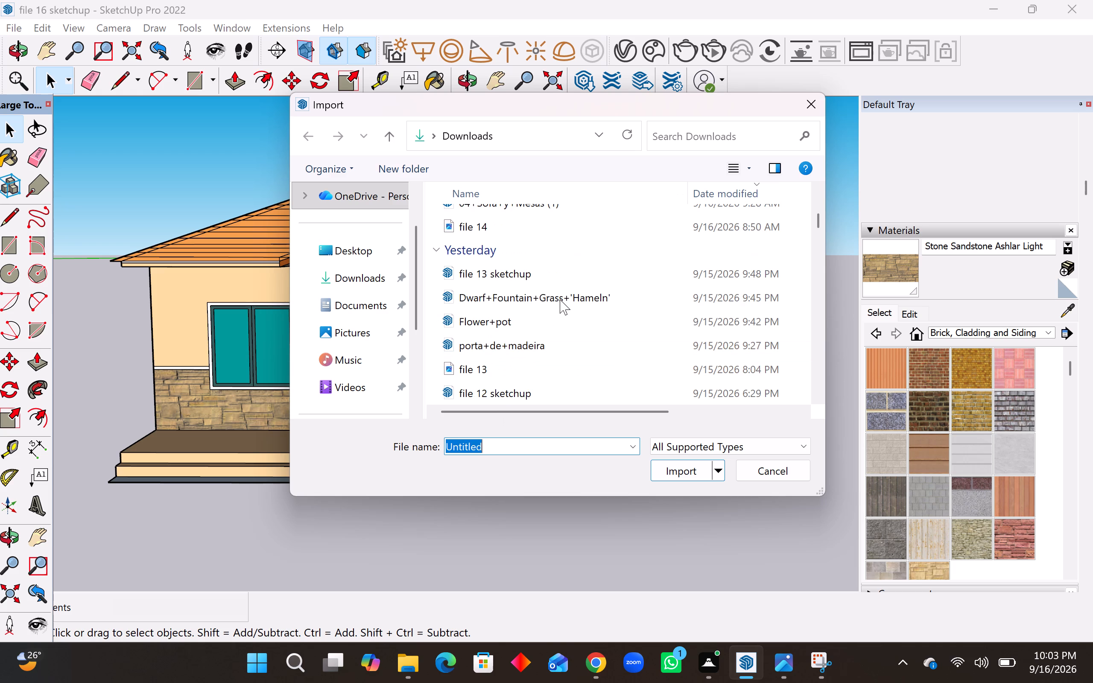
left_click(519, 318)
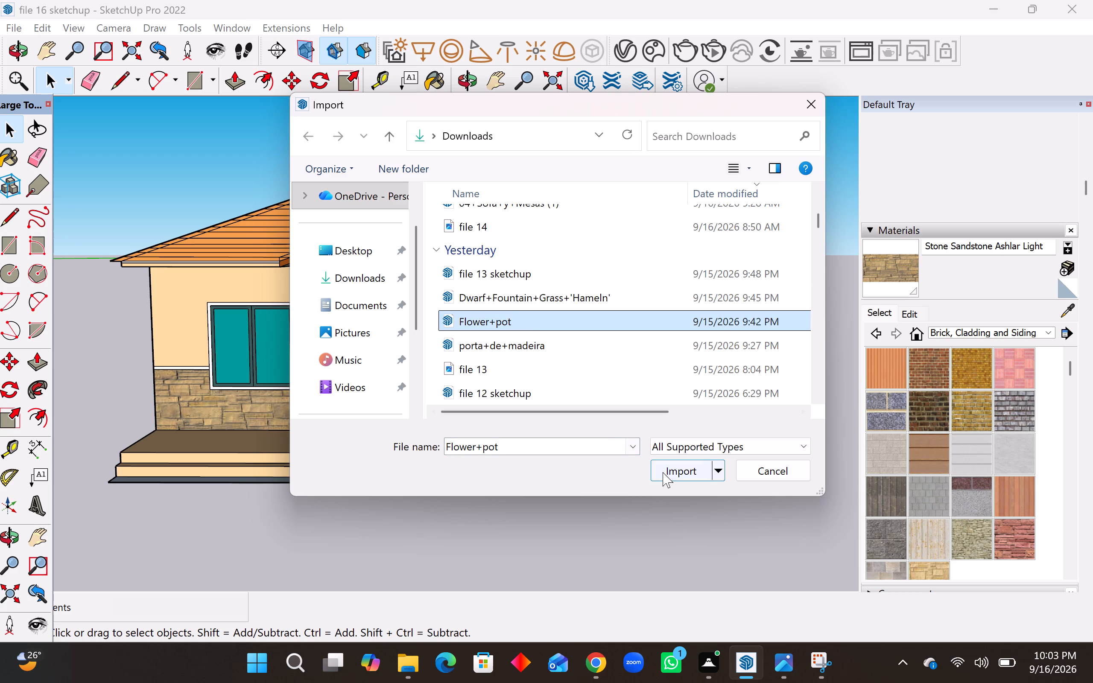
left_click(663, 472)
left_click(721, 239)
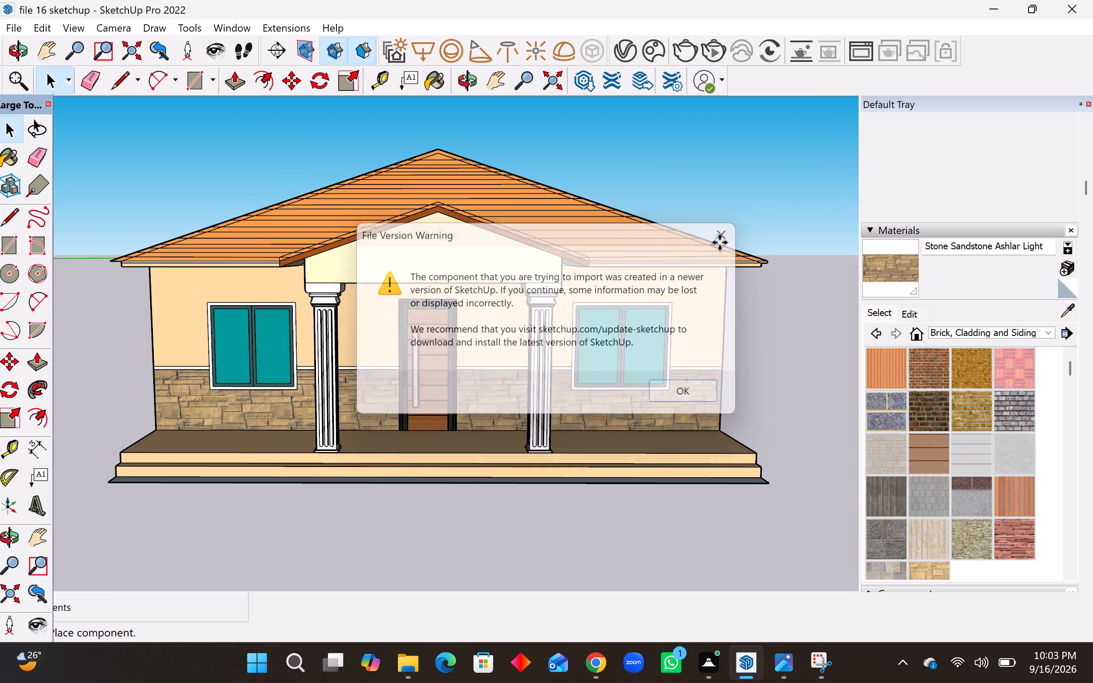
Place the flower pot on the porch's front step, just in front of the right column.
scroll(656, 367, "down", 1)
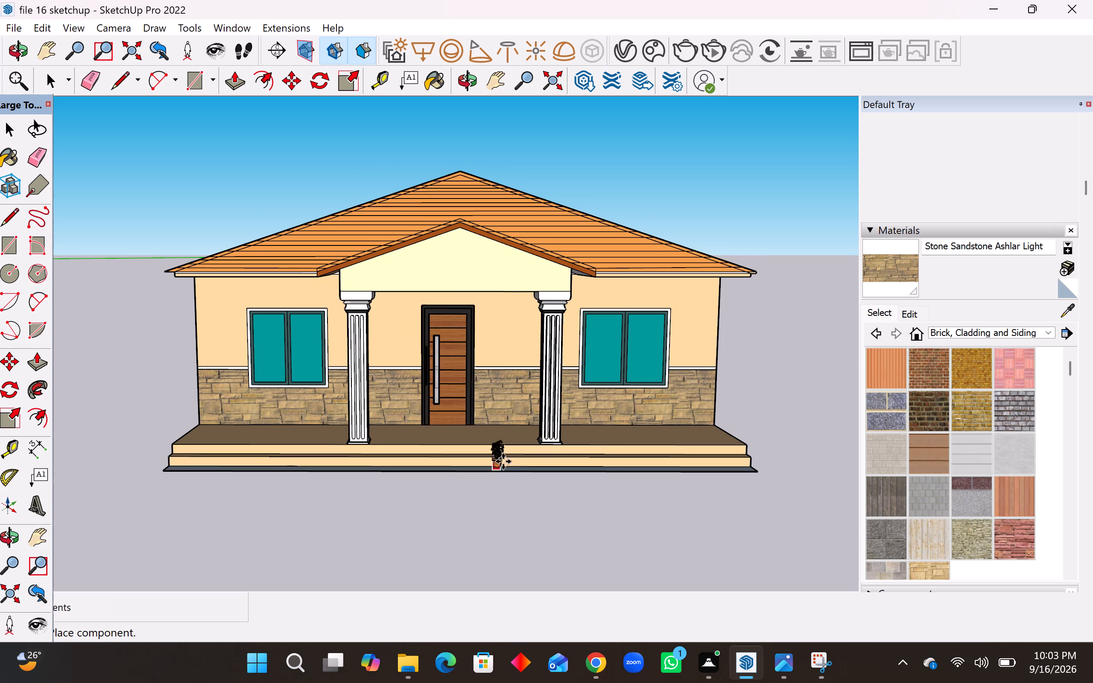
scroll(536, 462, "up", 3)
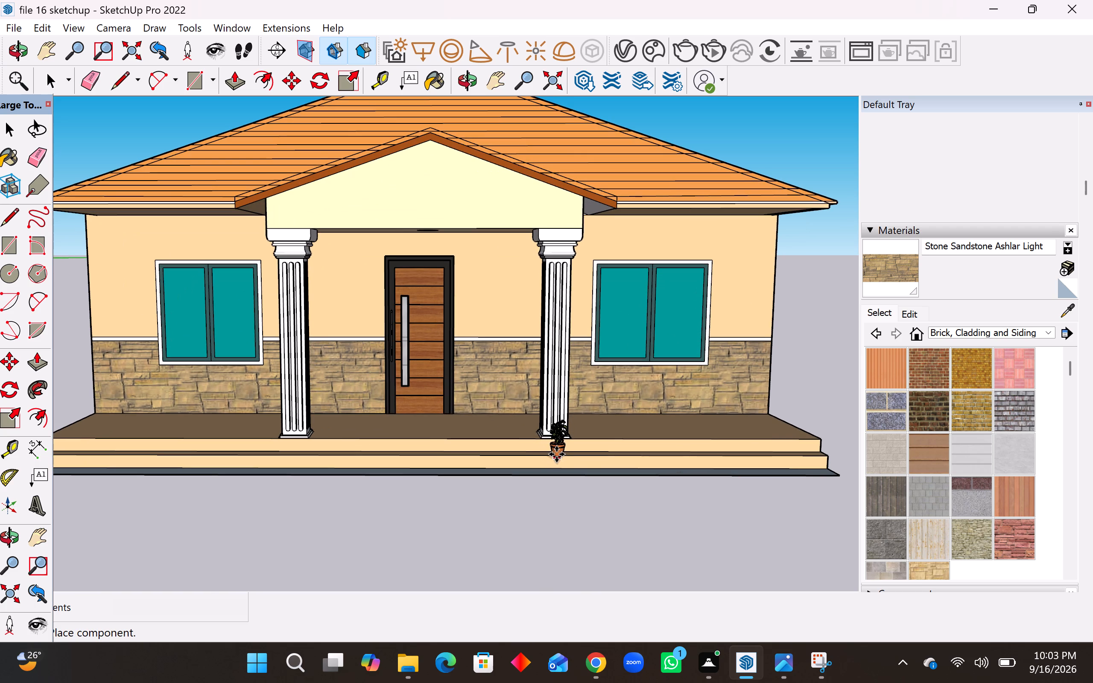
scroll(556, 454, "up", 7)
left_click(556, 454)
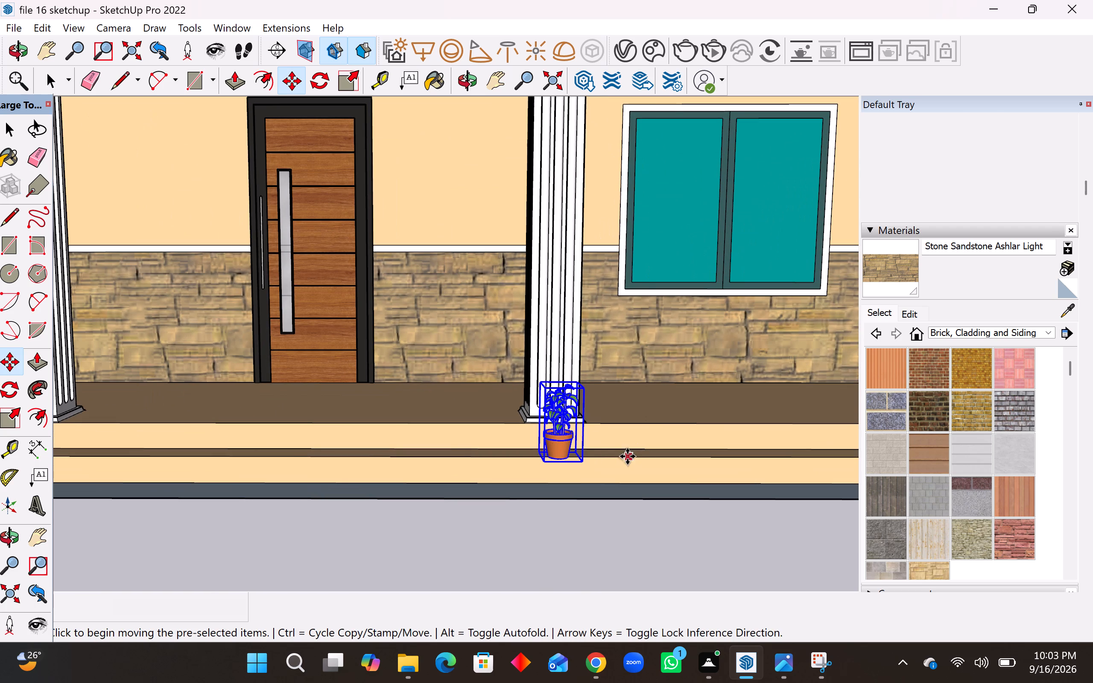
middle_click_drag(574, 451, 789, 489)
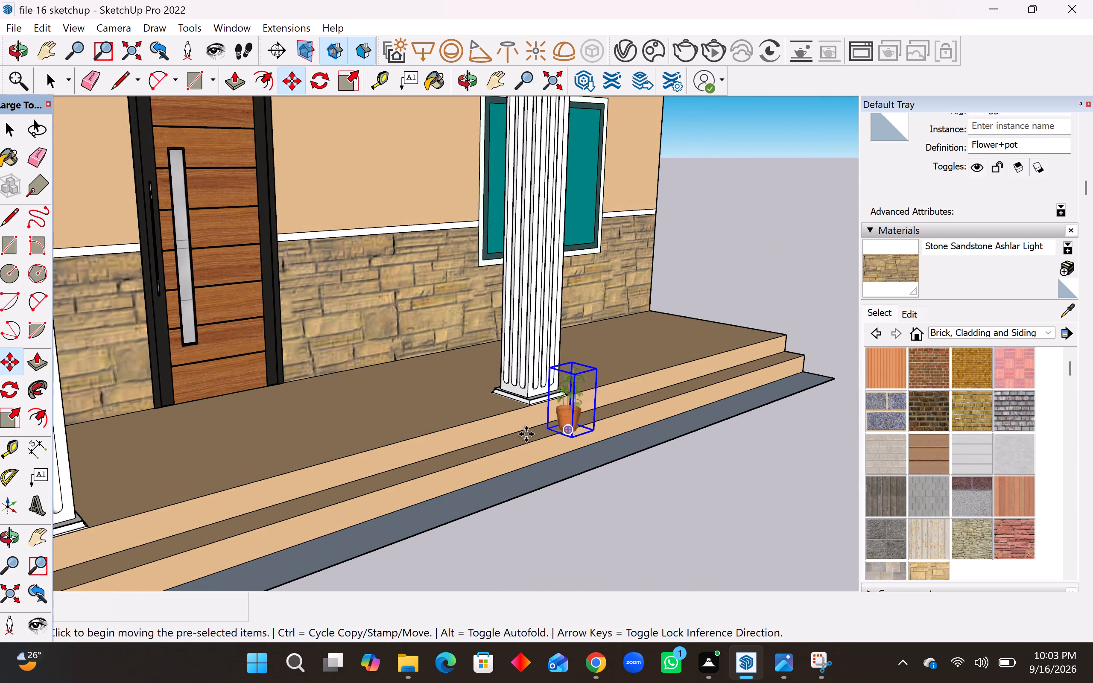
Move the selected flower pot about 3 inches along the porch step towards the front door side of the right column.
left_click(9, 359)
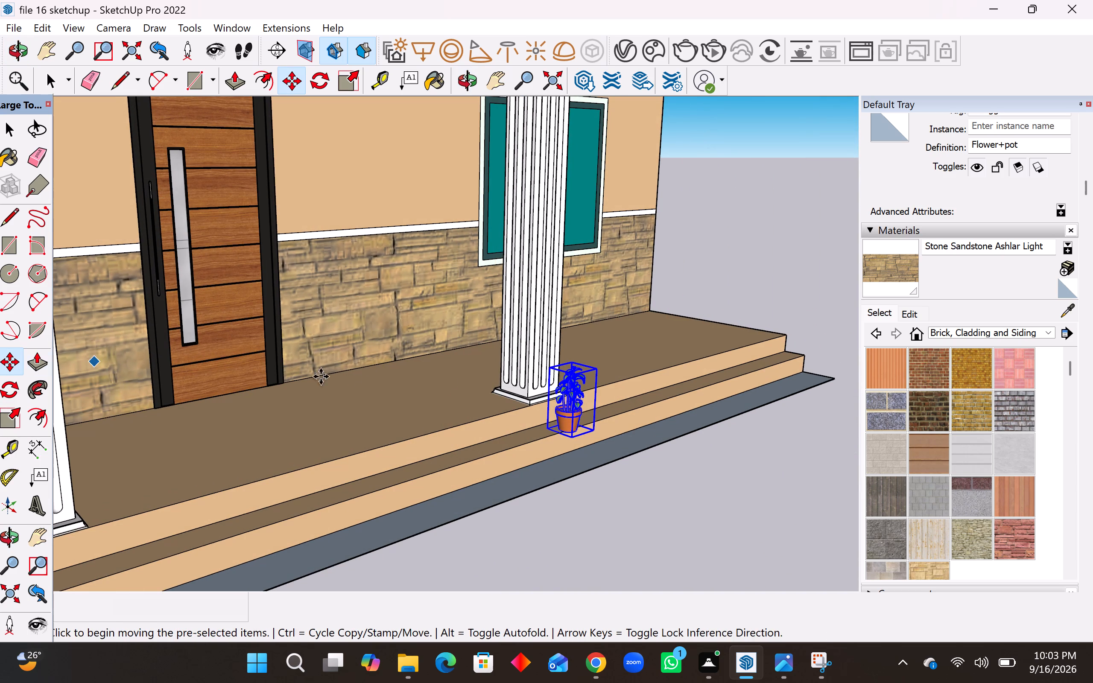
left_click(544, 423)
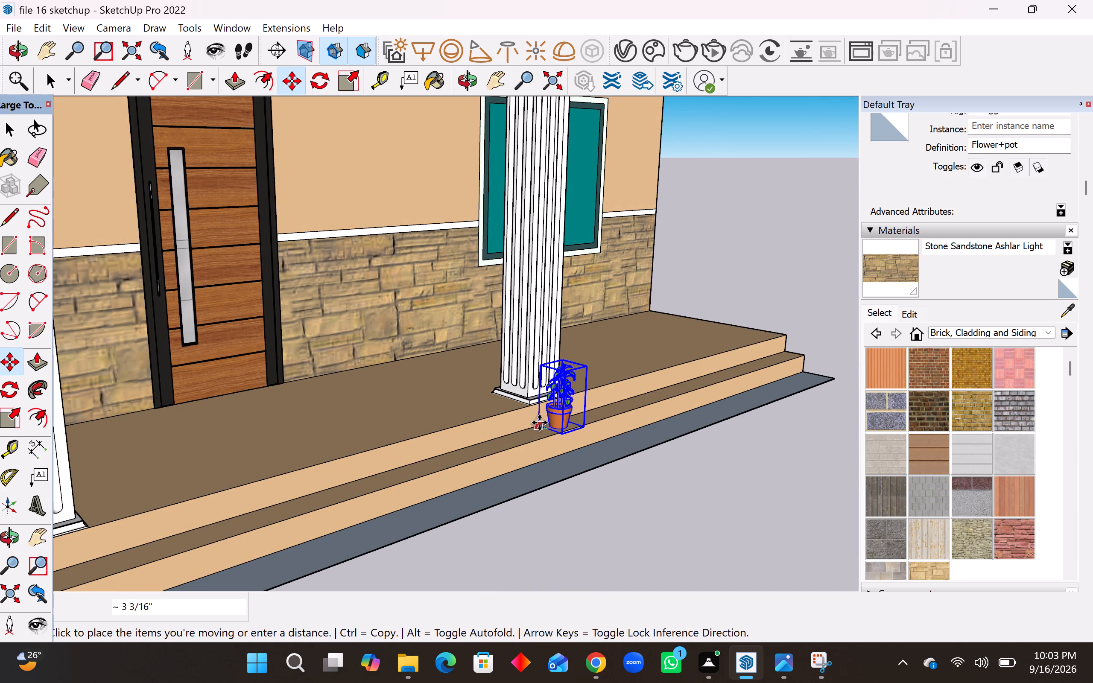
left_click(539, 423)
Scale the flower pot wider along the façade by about 1.44 on one side and 1.23 on the other, and about 1.1 taller.
middle_click_drag(646, 418, 381, 427)
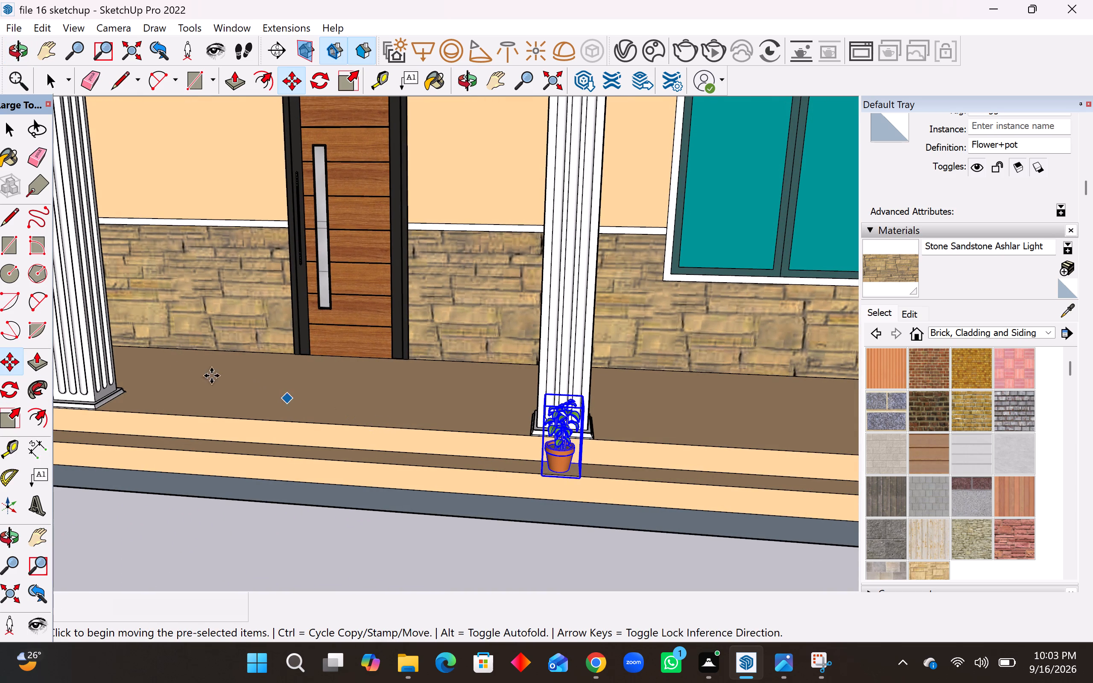
left_click(3, 415)
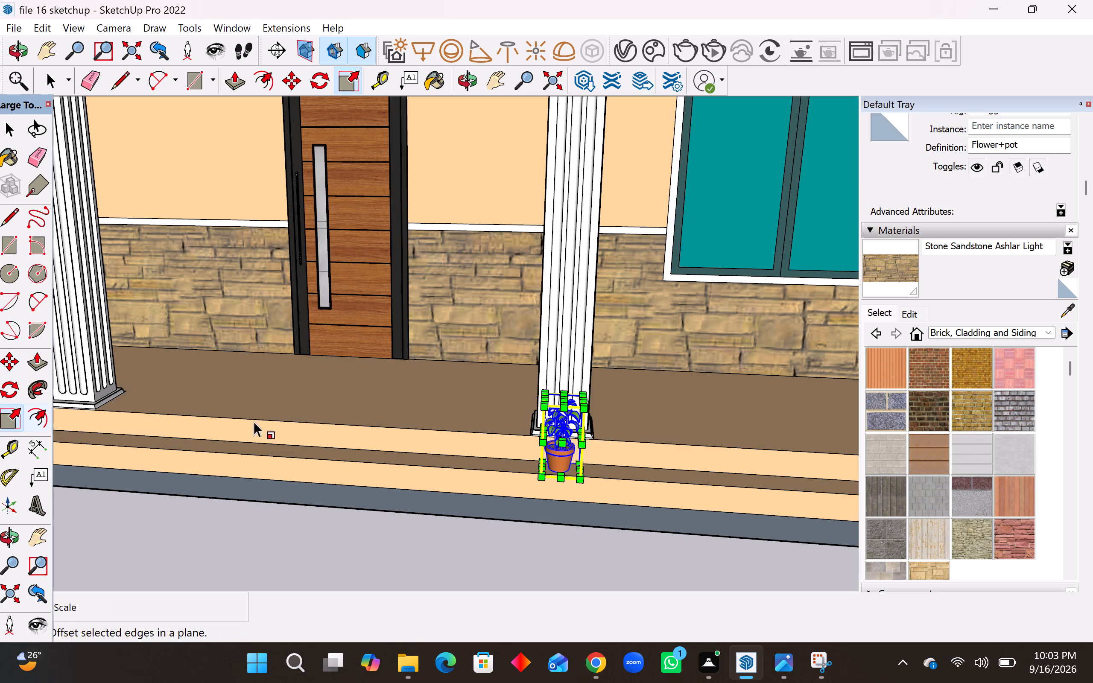
middle_click_drag(558, 446, 822, 463)
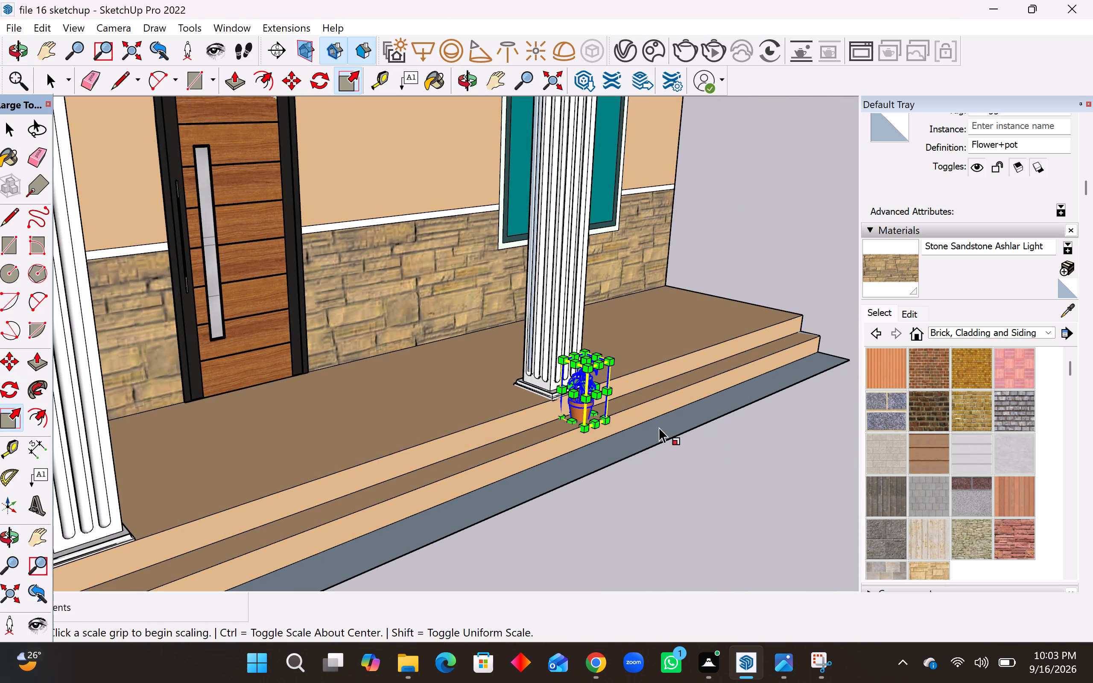
left_click(574, 397)
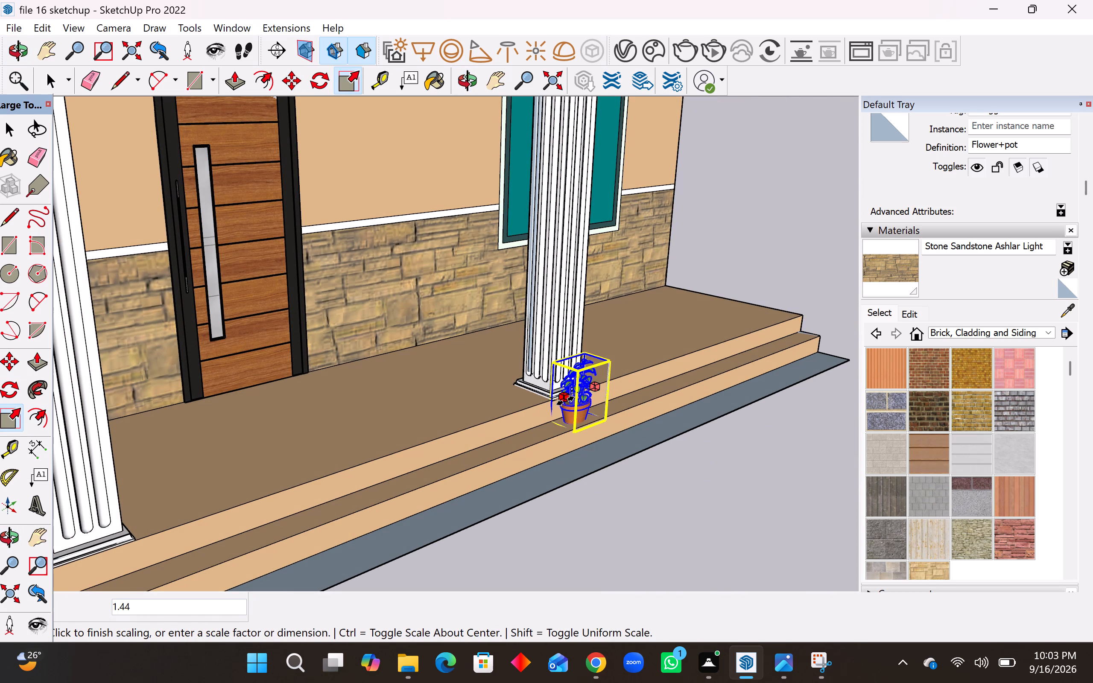
left_click(565, 401)
middle_click_drag(607, 388, 395, 411)
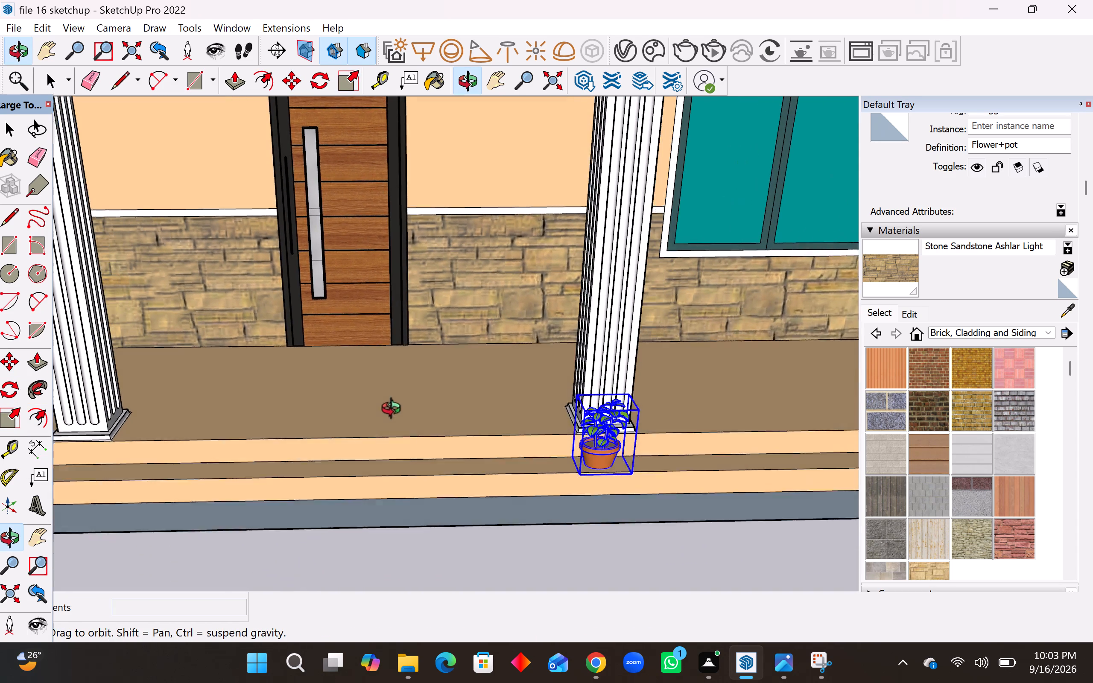
middle_click_drag(395, 411, 352, 414)
middle_click_drag(646, 455, 541, 432)
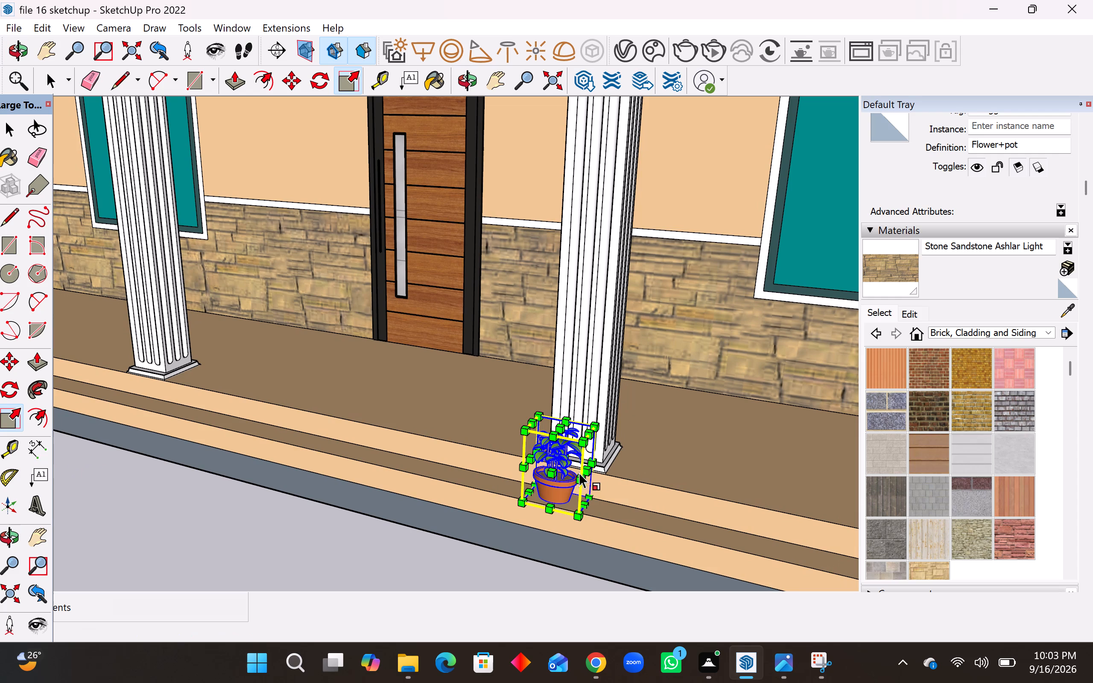
left_click(589, 474)
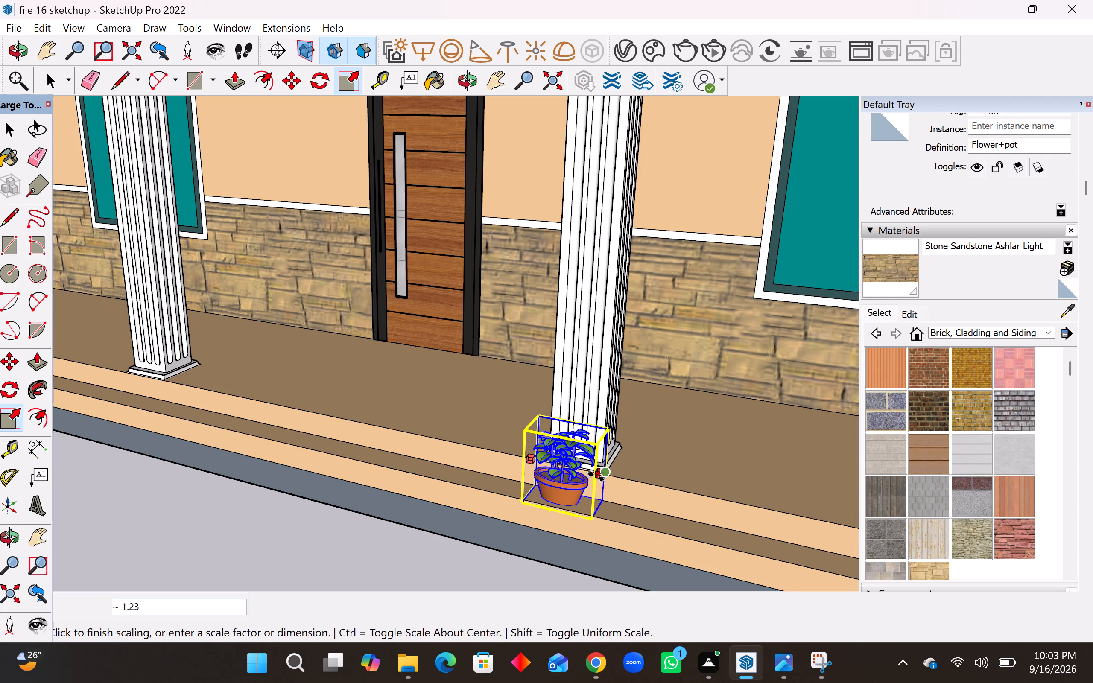
left_click(597, 476)
left_click(568, 429)
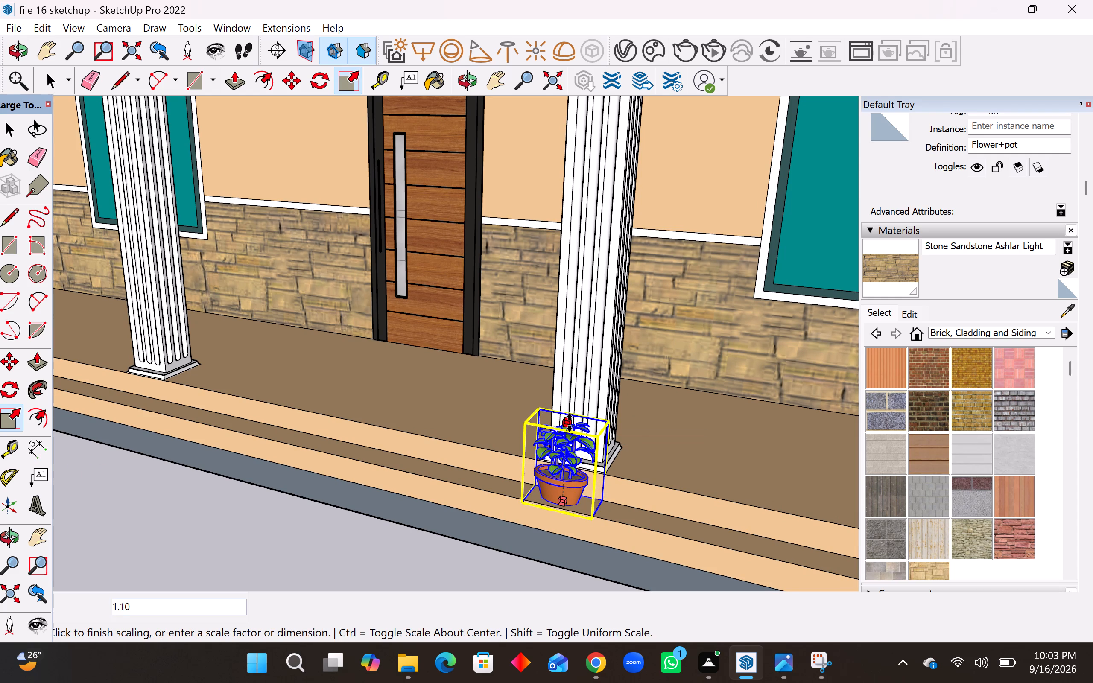
left_click(573, 413)
Copy the enlarged flower pot about 9' 8" along the step to the front of the left column, then clear the selection.
middle_click_drag(573, 476, 739, 480)
scroll(760, 457, "down", 4)
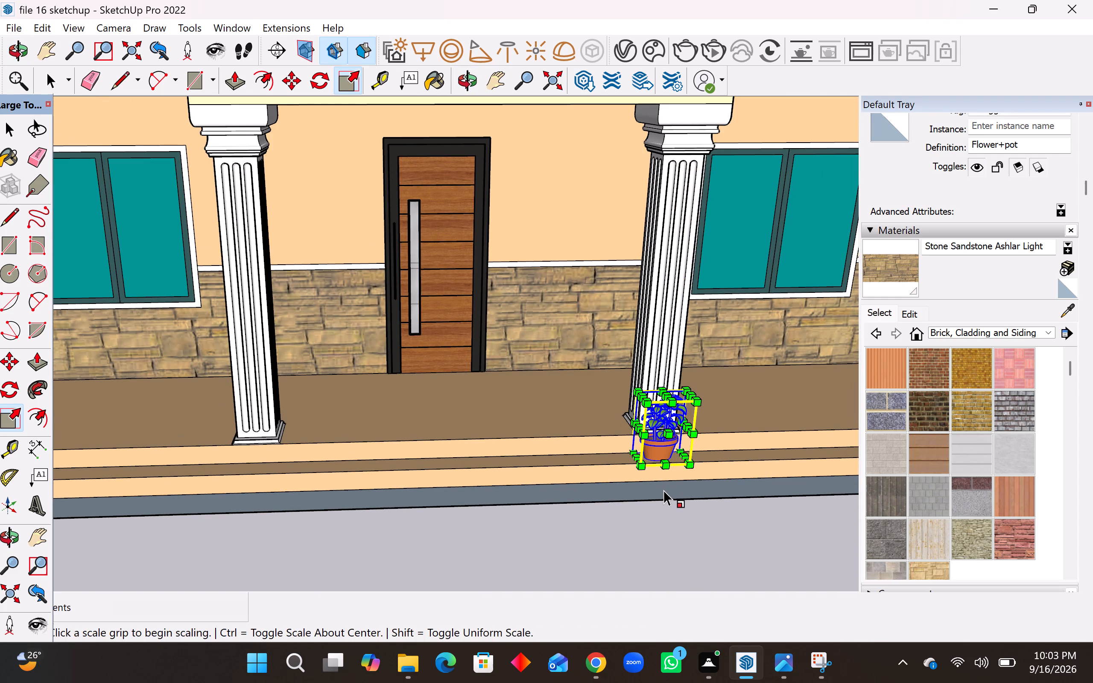
key("space")
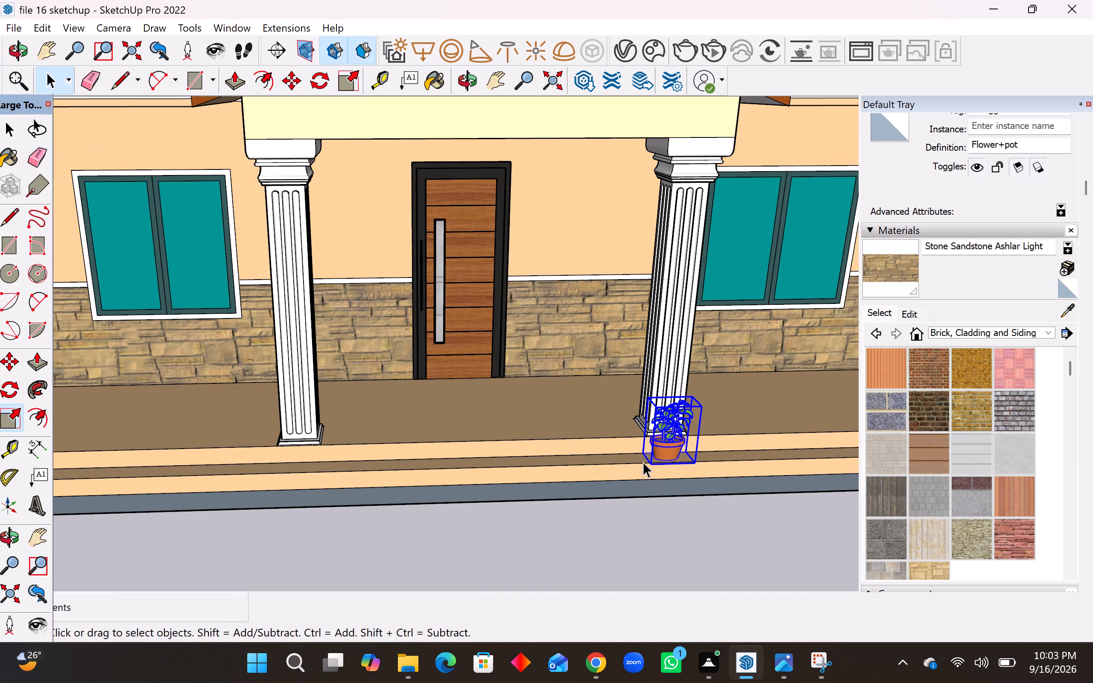
key("m")
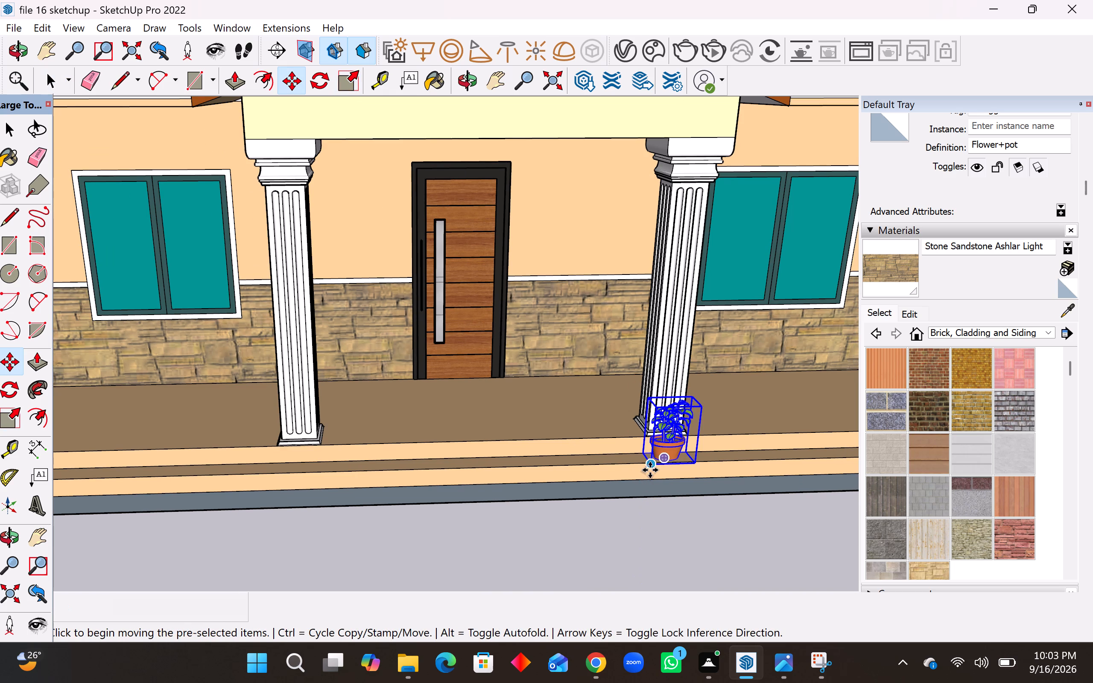
left_click(646, 470)
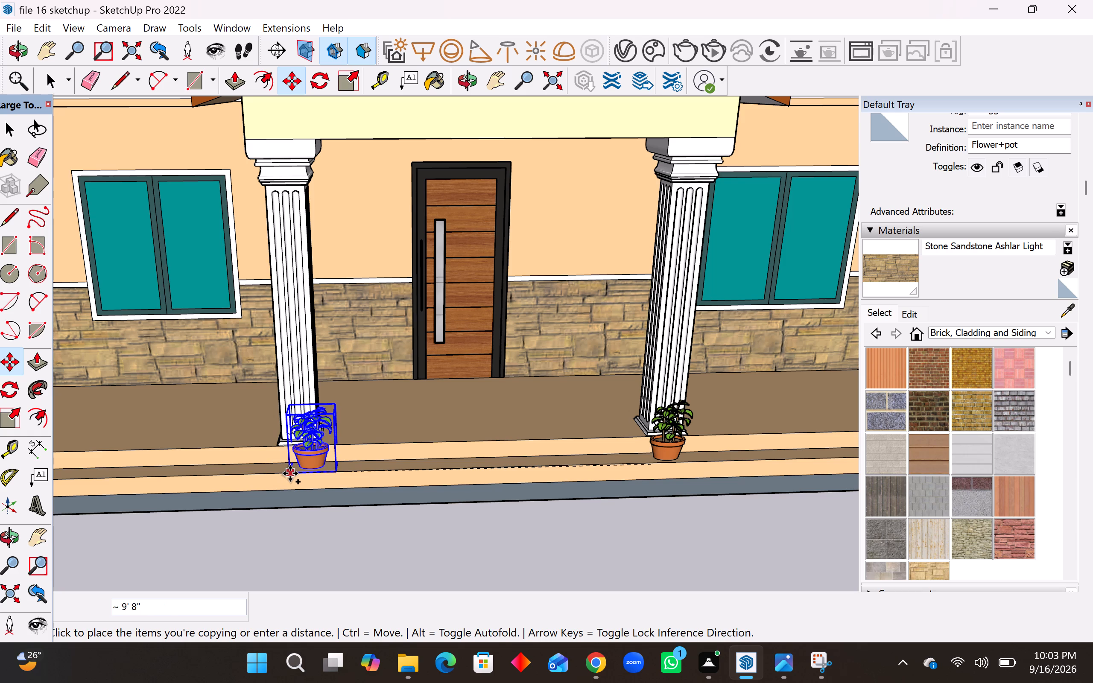
left_click(290, 473)
key("space")
left_click(447, 521)
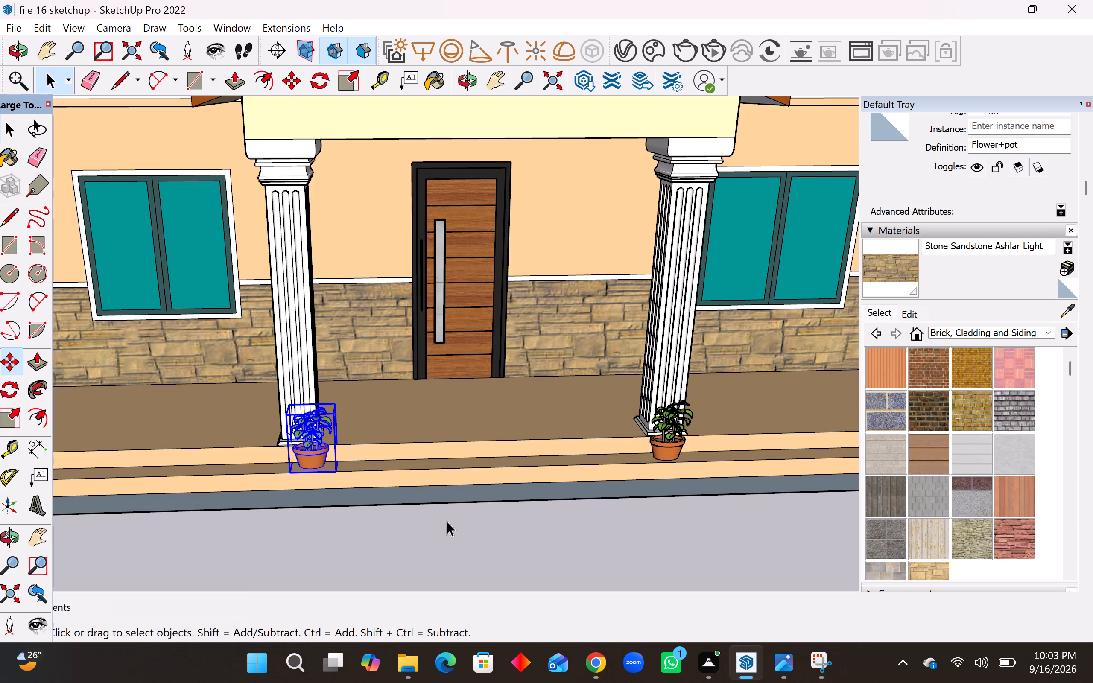
Draw connected lines down the porch steps just left of the left column, crossing the 6" upper riser, the 7 1/8" tread and the lower riser.
scroll(620, 461, "down", 4)
middle_click_drag(620, 460, 620, 402)
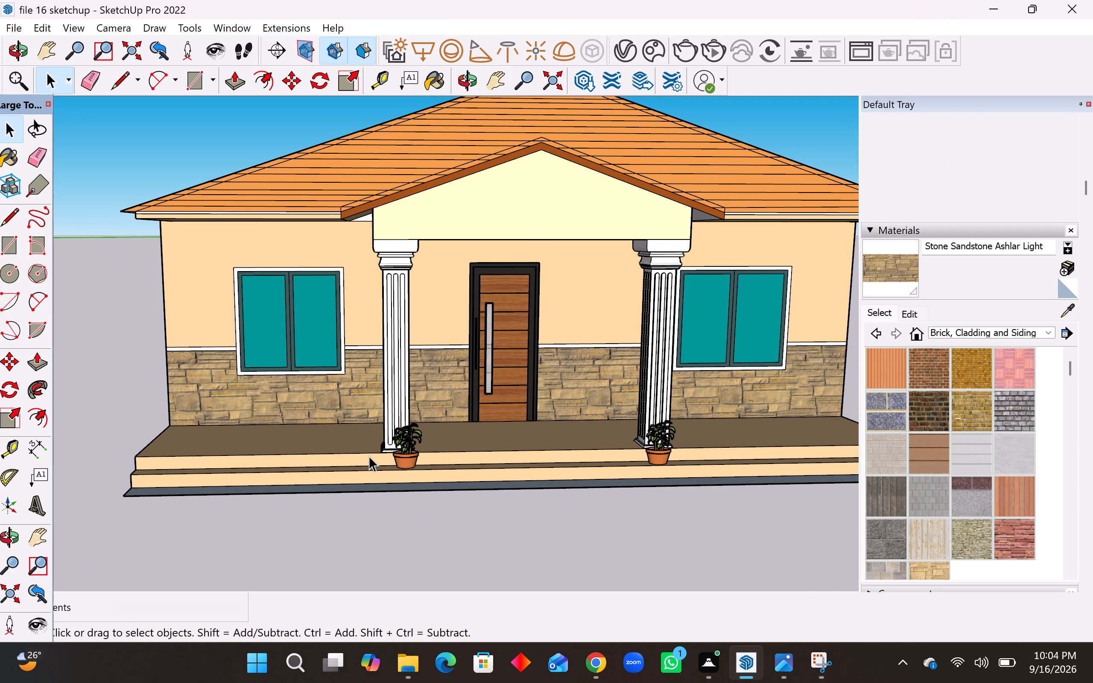
left_click(7, 223)
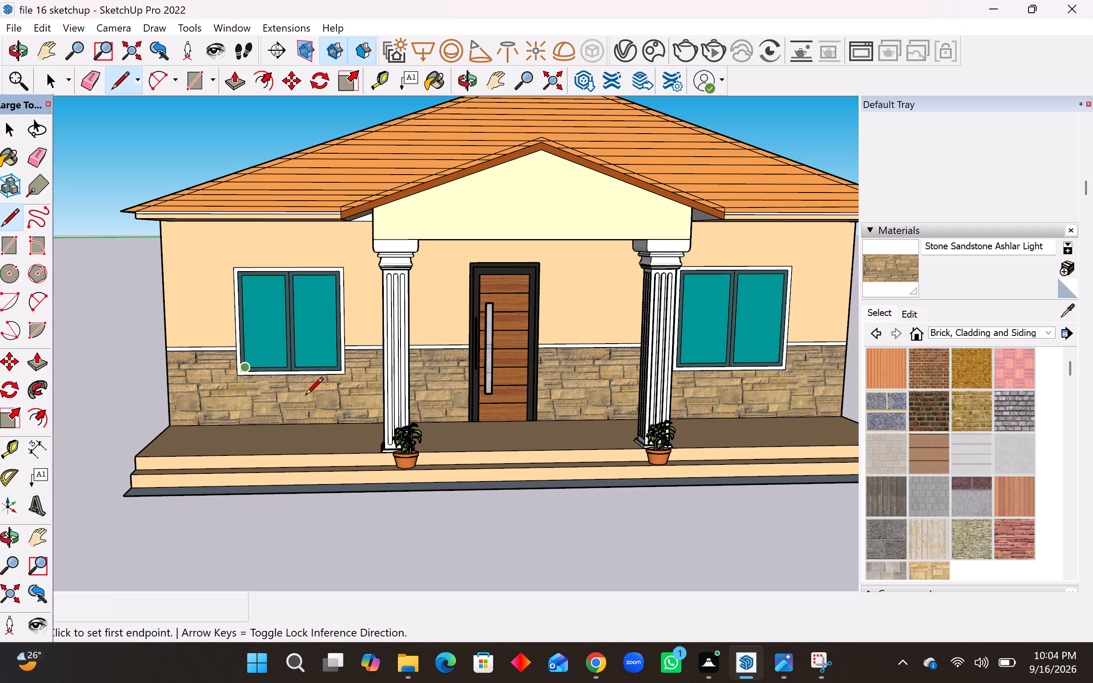
left_click(368, 456)
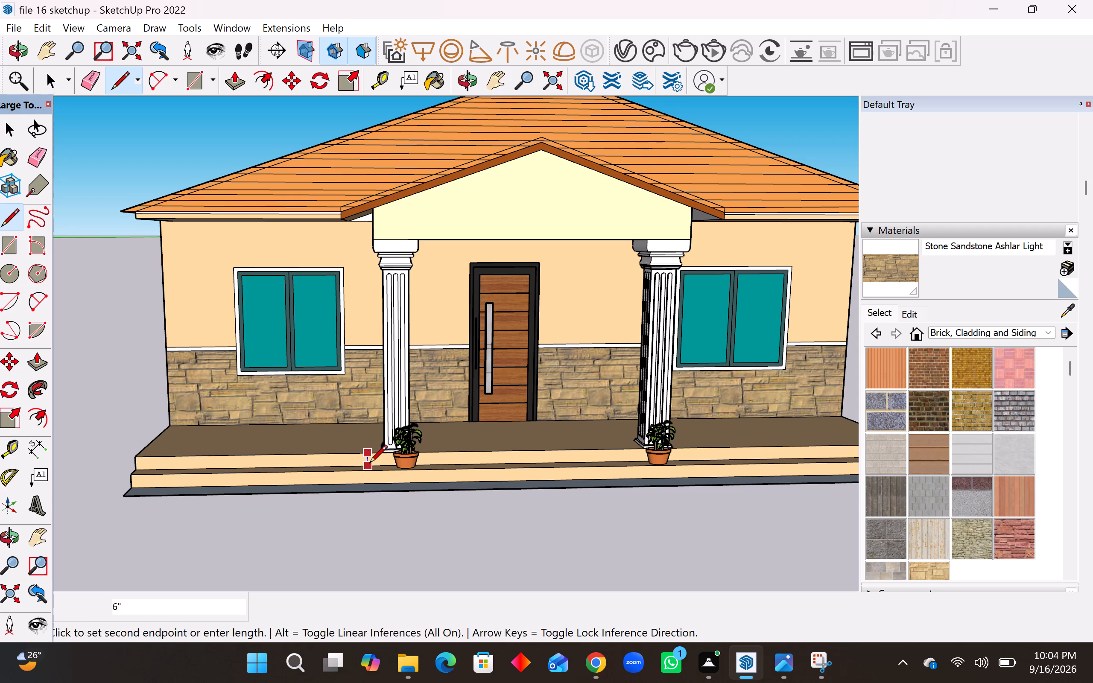
scroll(366, 470, "up", 2)
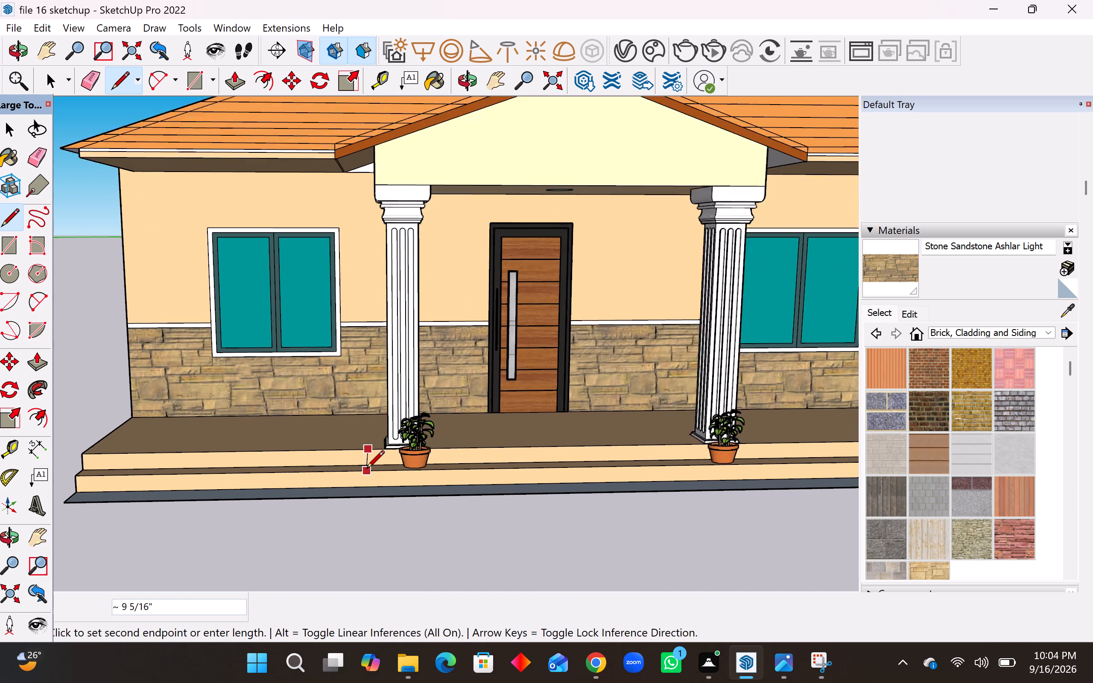
scroll(366, 470, "up", 4)
left_click(370, 460)
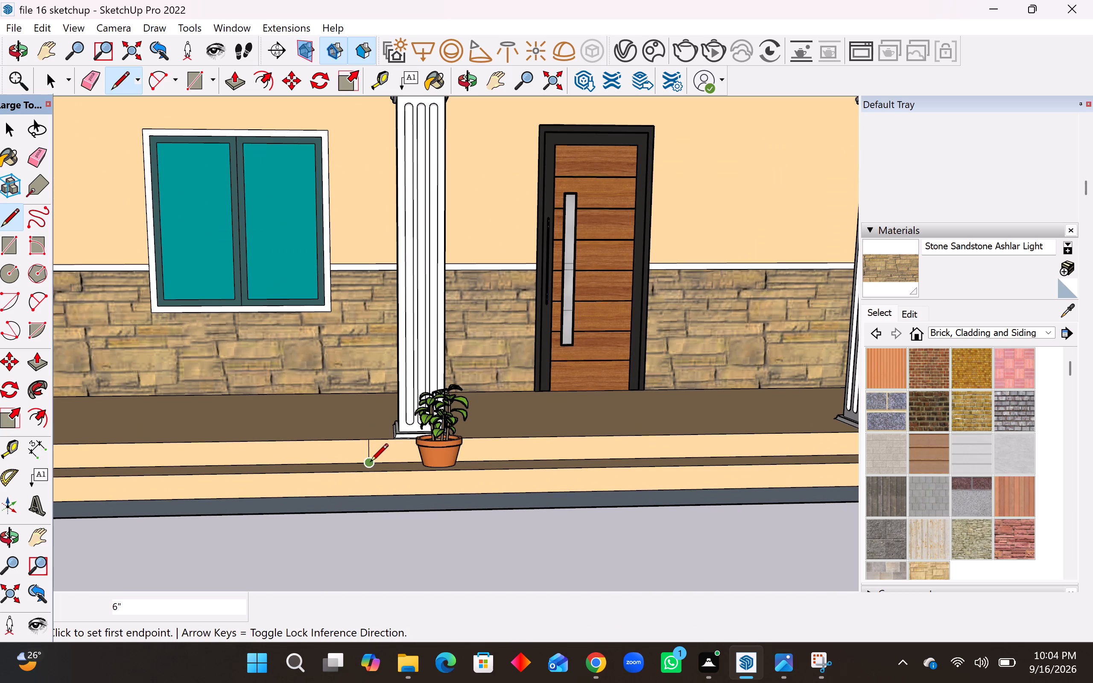
middle_click_drag(370, 473, 372, 554)
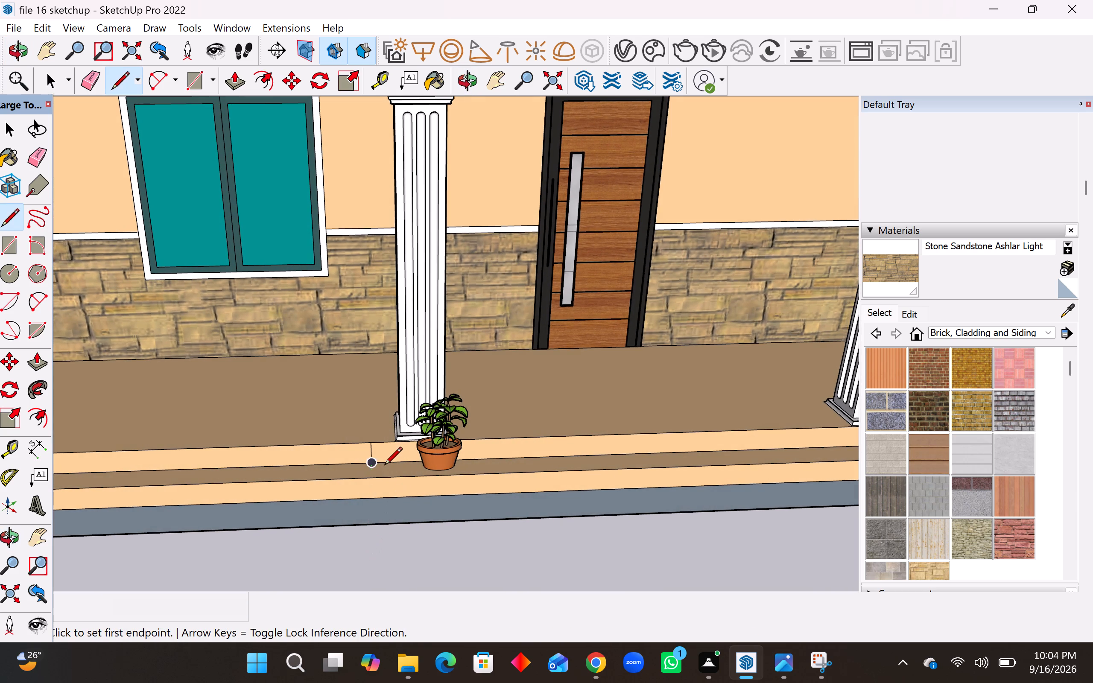
left_click(373, 464)
left_click(373, 479)
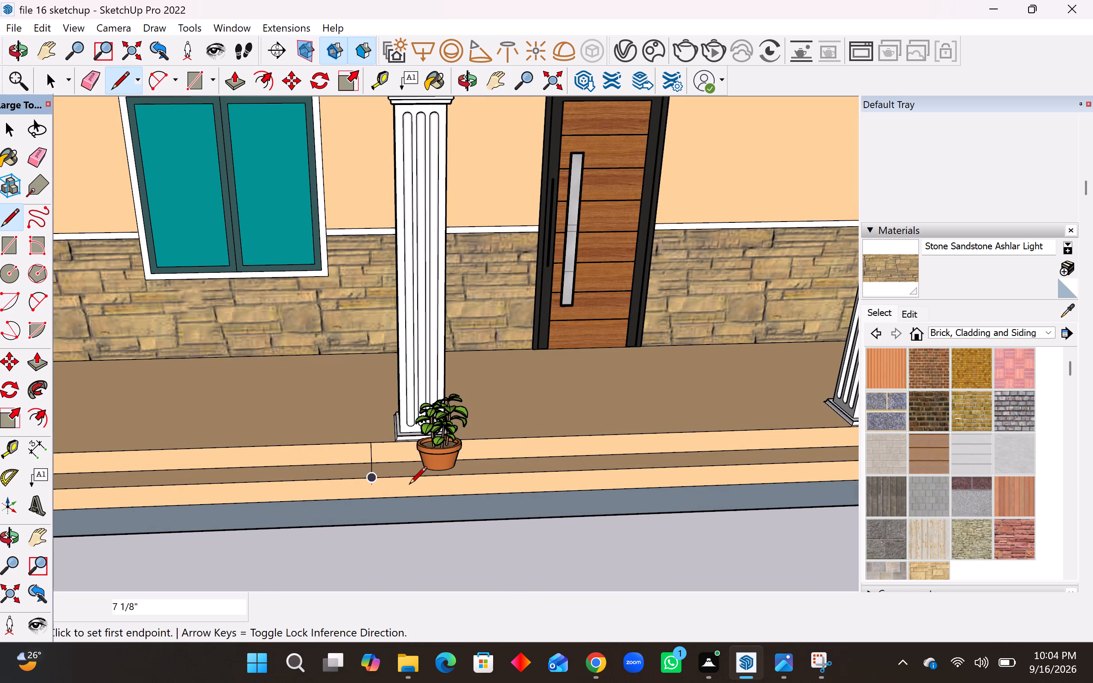
left_click(371, 482)
middle_click_drag(374, 493, 391, 420)
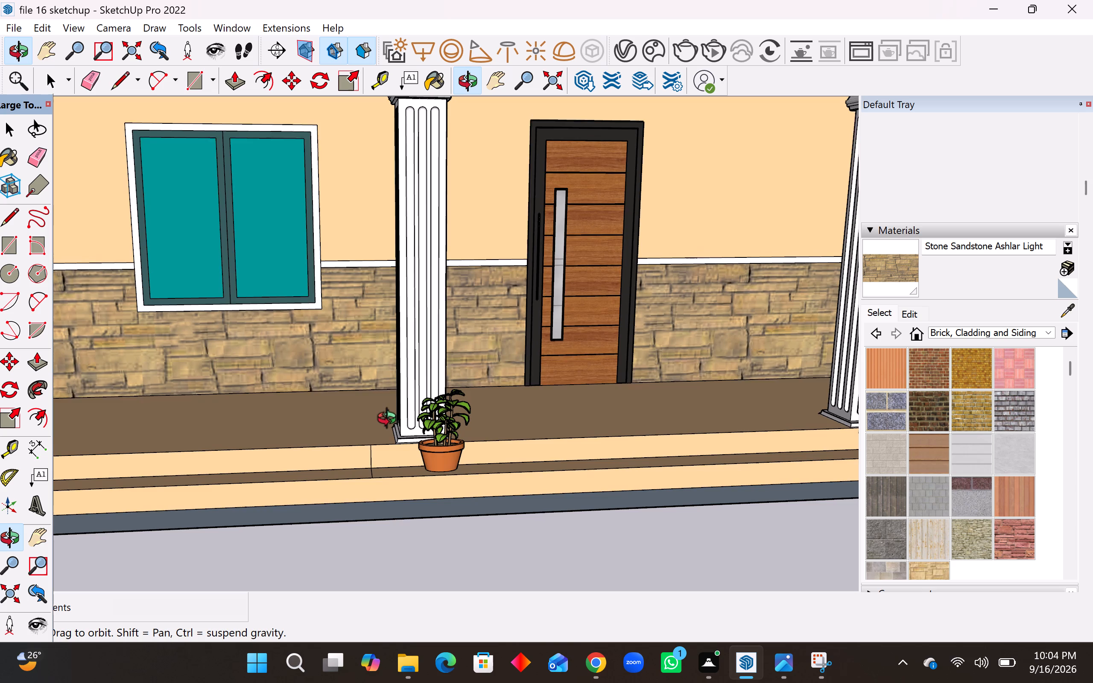
middle_click_drag(391, 420, 389, 407)
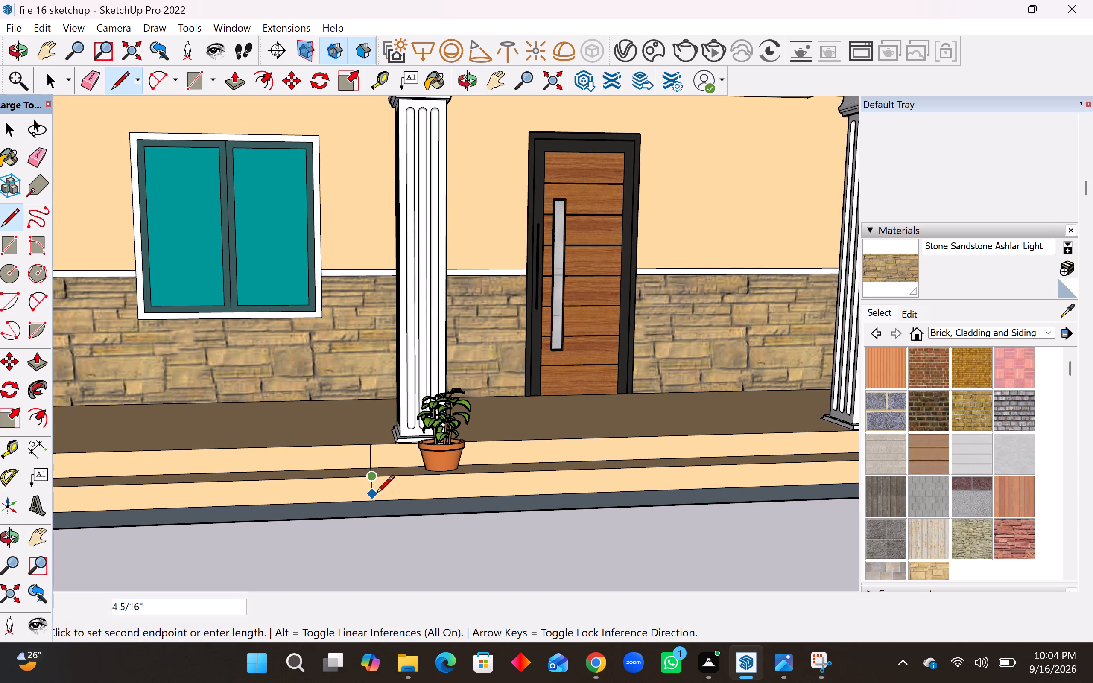
left_click(375, 498)
Draw a 4' 9 5/8" line across the porch floor from the top of the riser line back to the front wall.
middle_click_drag(336, 479, 283, 455)
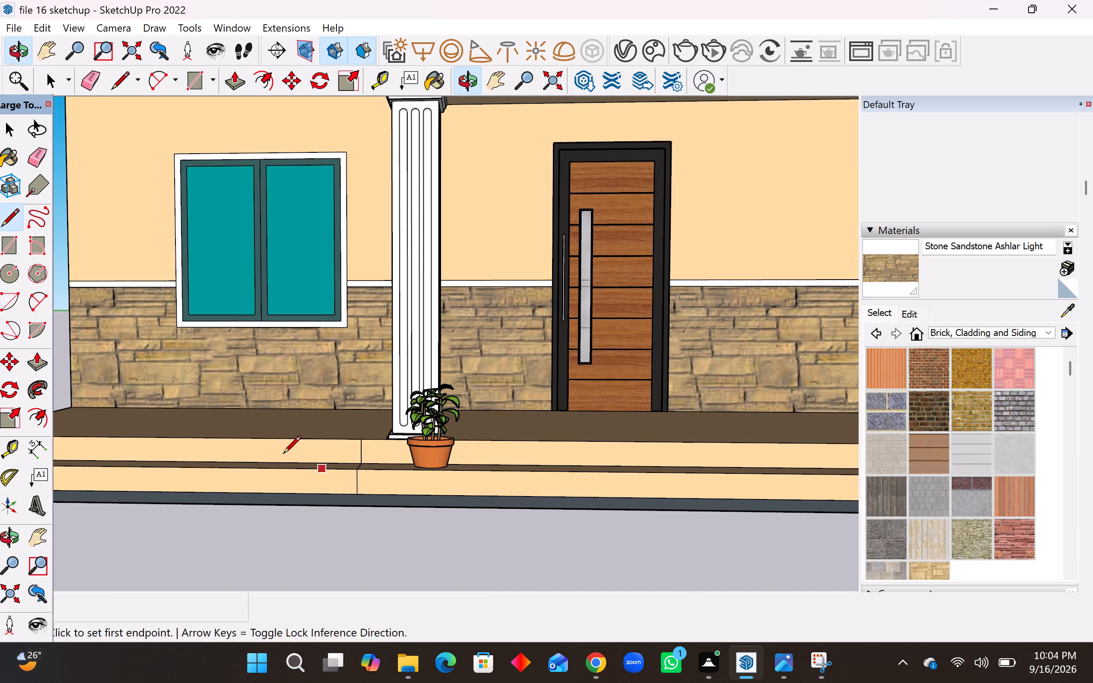
left_click(360, 438)
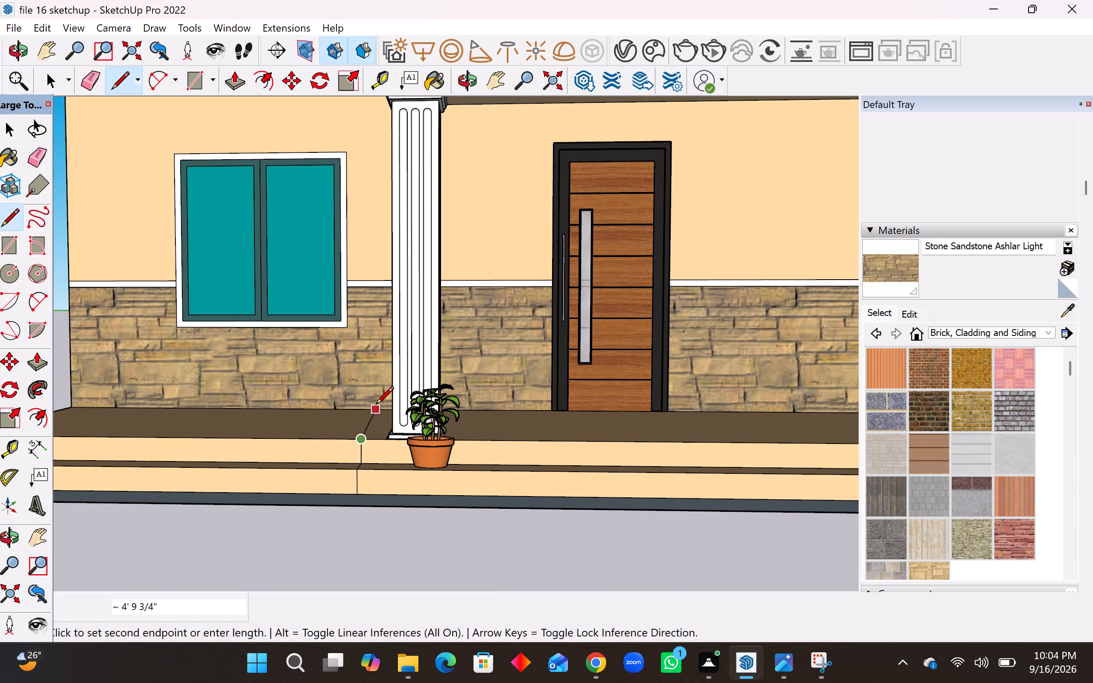
middle_click_drag(376, 406, 378, 581)
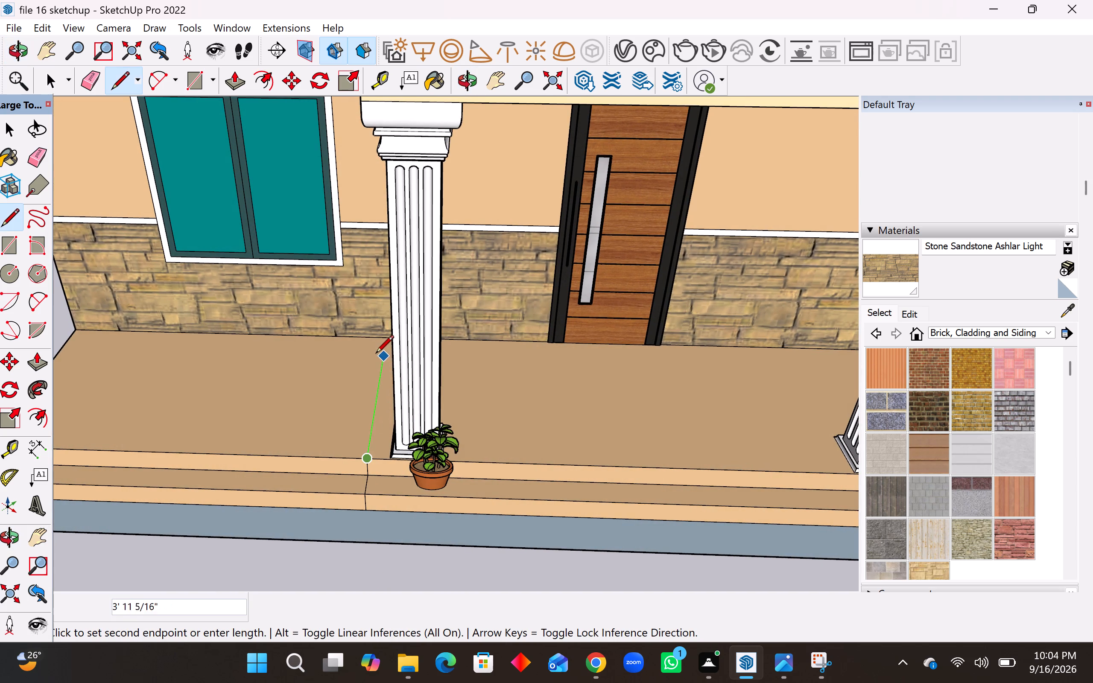
left_click(378, 341)
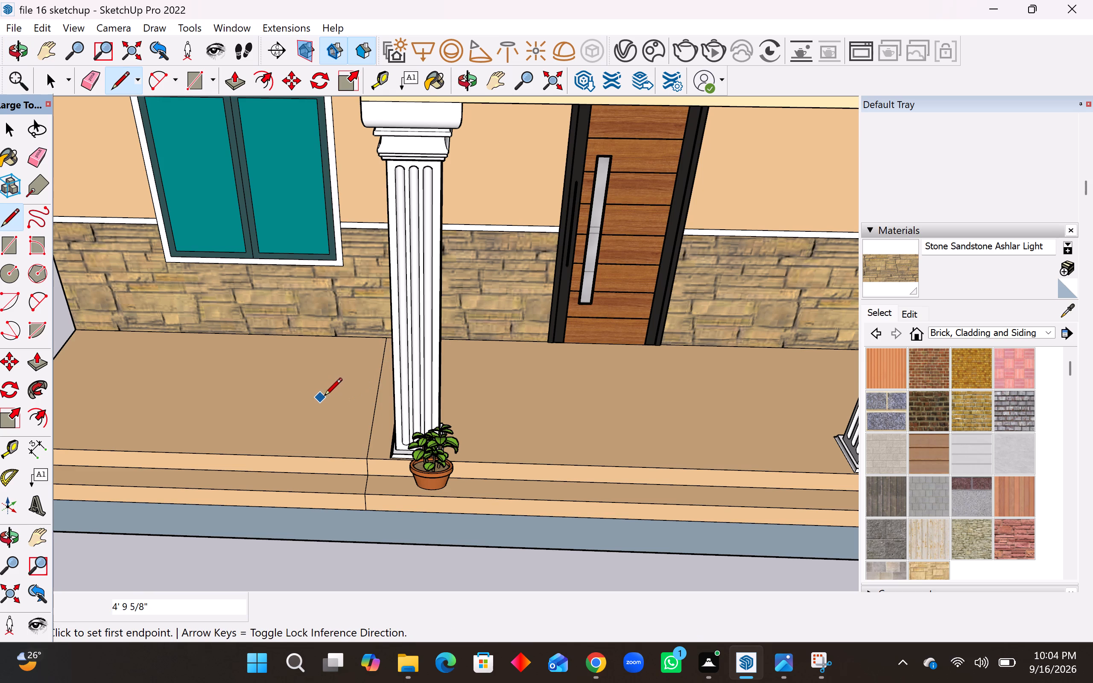
Draw a 4' 9 5/8" line across the porch floor just right of the right column, from the front edge to the wall.
middle_click_drag(354, 415, 374, 327)
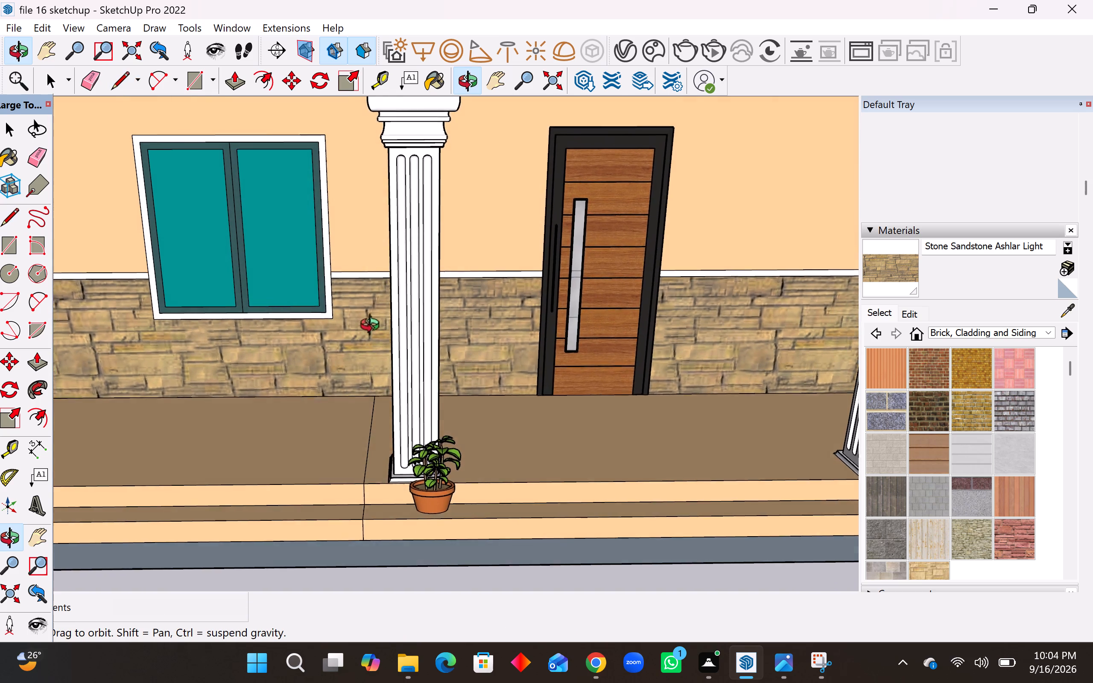
middle_click_drag(374, 327, 373, 293)
scroll(341, 414, "down", 7)
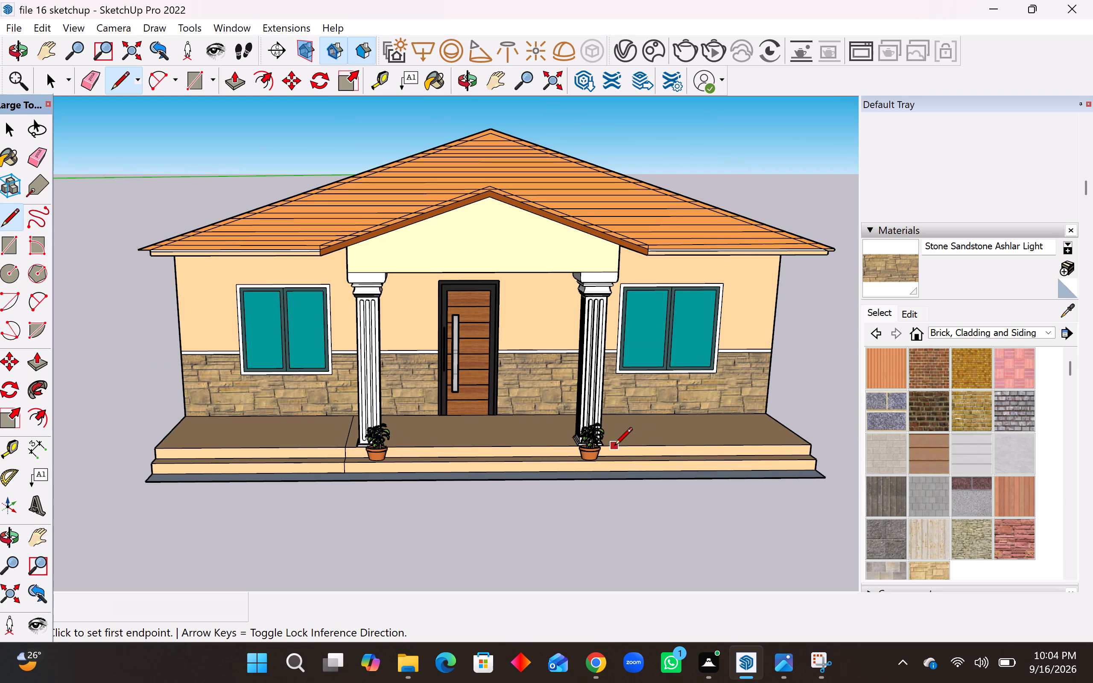
left_click(614, 447)
middle_click_drag(615, 411, 609, 507)
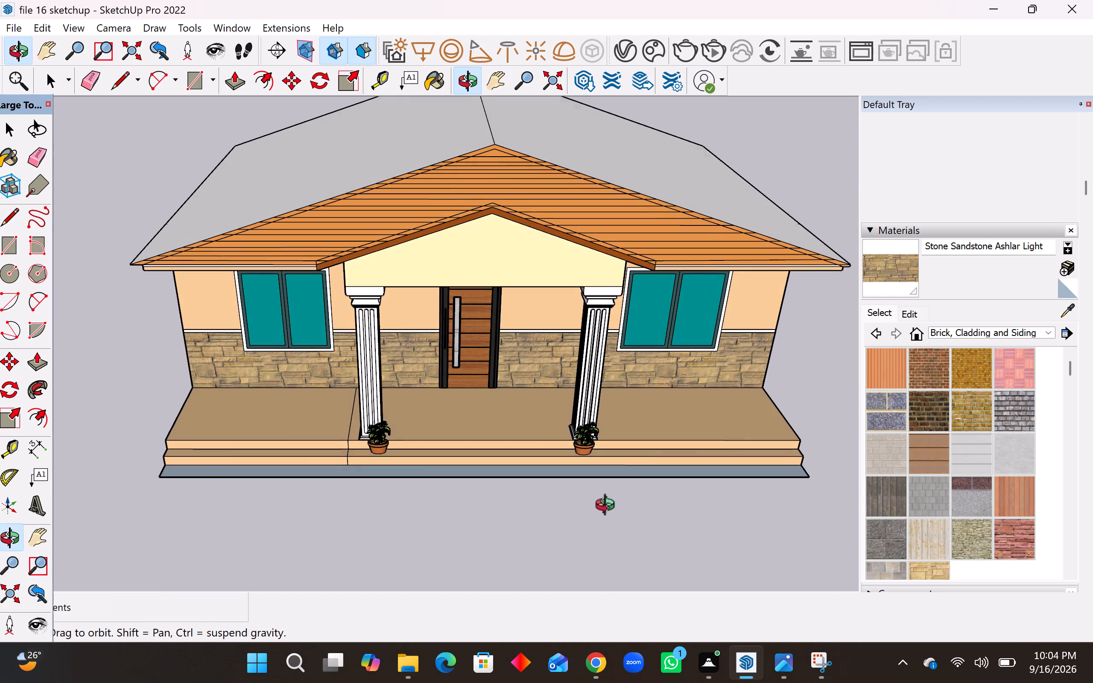
middle_click_drag(609, 507, 608, 510)
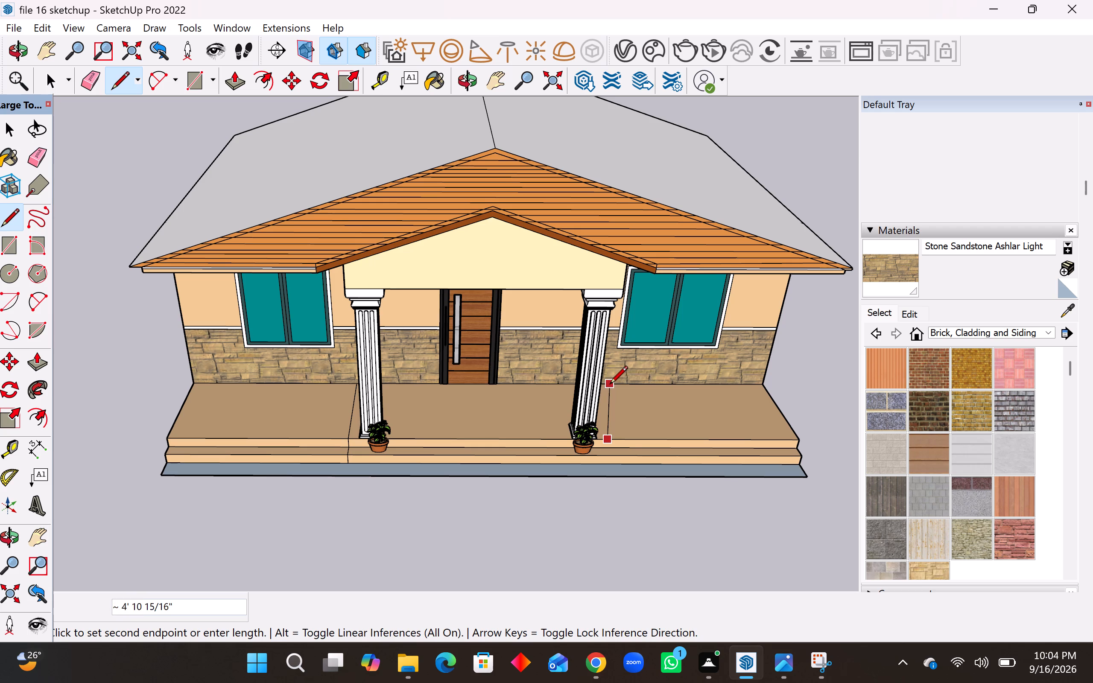
middle_click_drag(610, 385, 604, 432)
scroll(614, 388, "up", 7)
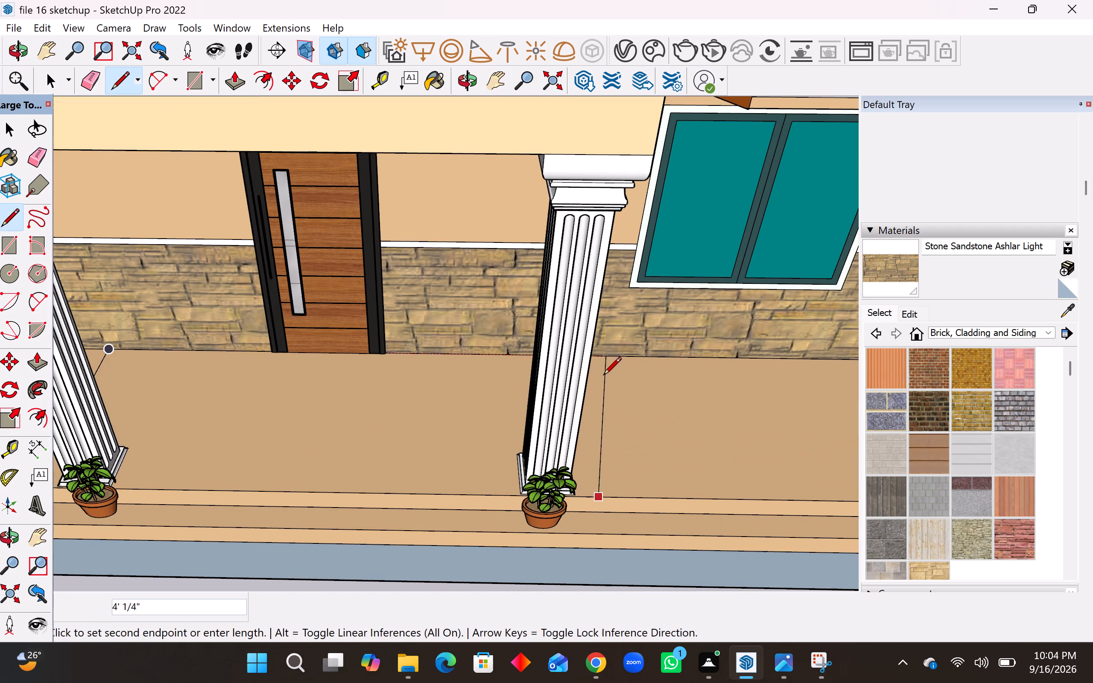
middle_click_drag(597, 361, 537, 359)
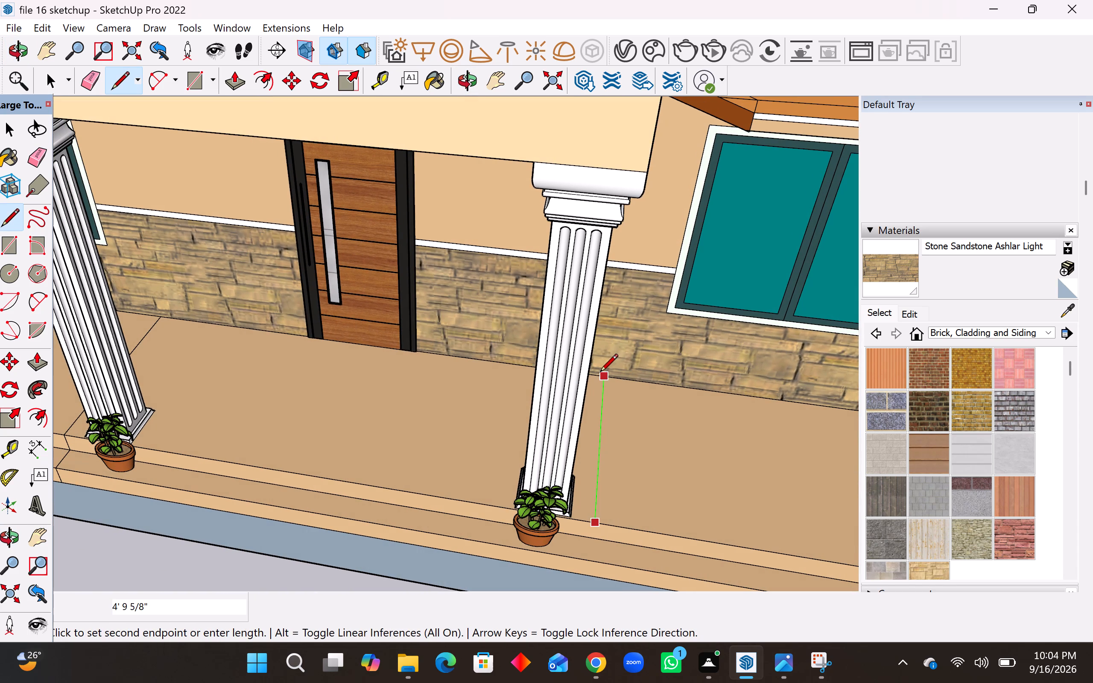
left_click(600, 373)
scroll(645, 386, "down", 4)
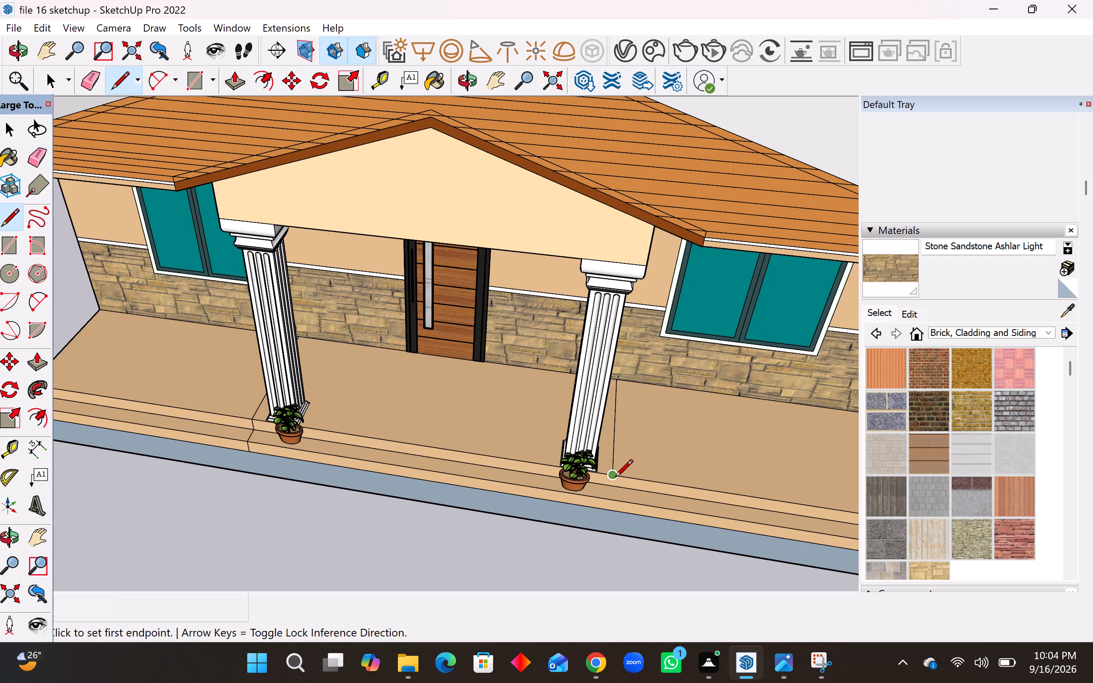
Draw connected lines down the porch steps just right of the right column, crossing the 6" upper riser, the 7 1/8" tread and the 6" lower riser.
middle_click_drag(616, 479, 633, 341)
left_click(627, 494)
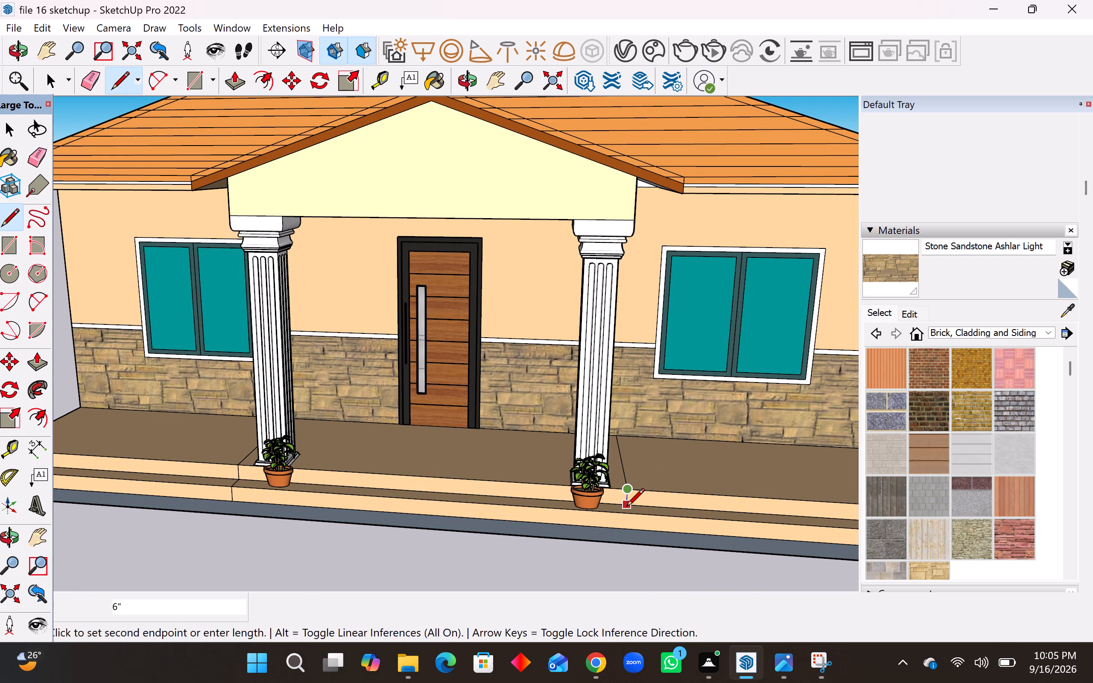
left_click(626, 508)
middle_click_drag(626, 517, 624, 563)
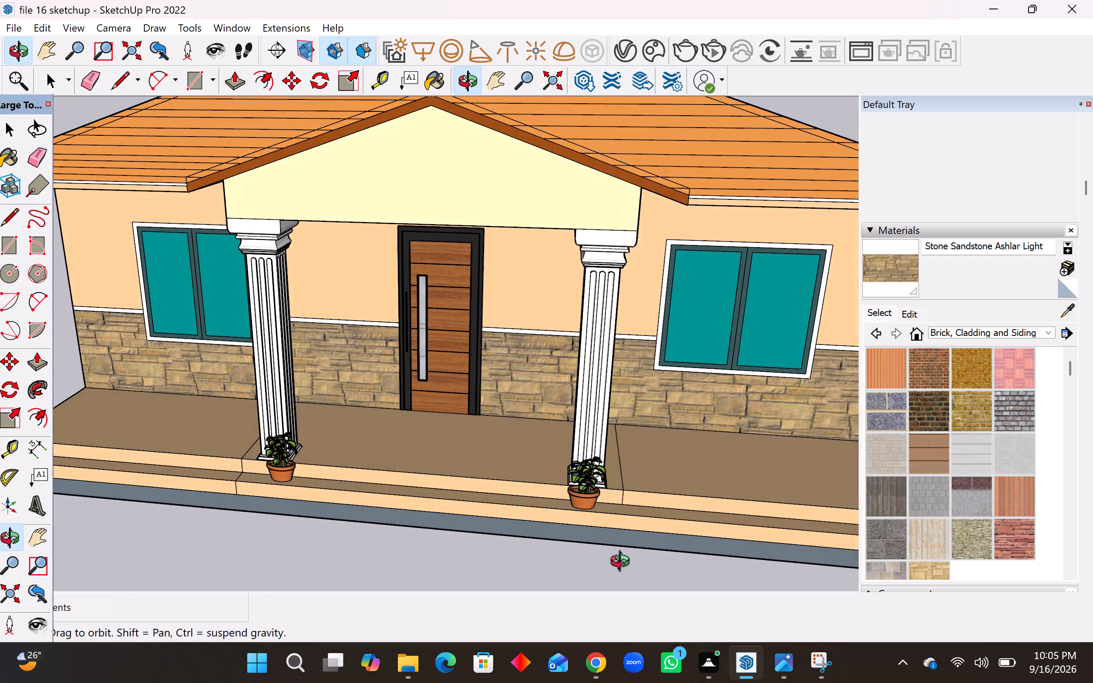
middle_click_drag(624, 563, 622, 604)
left_click(618, 502)
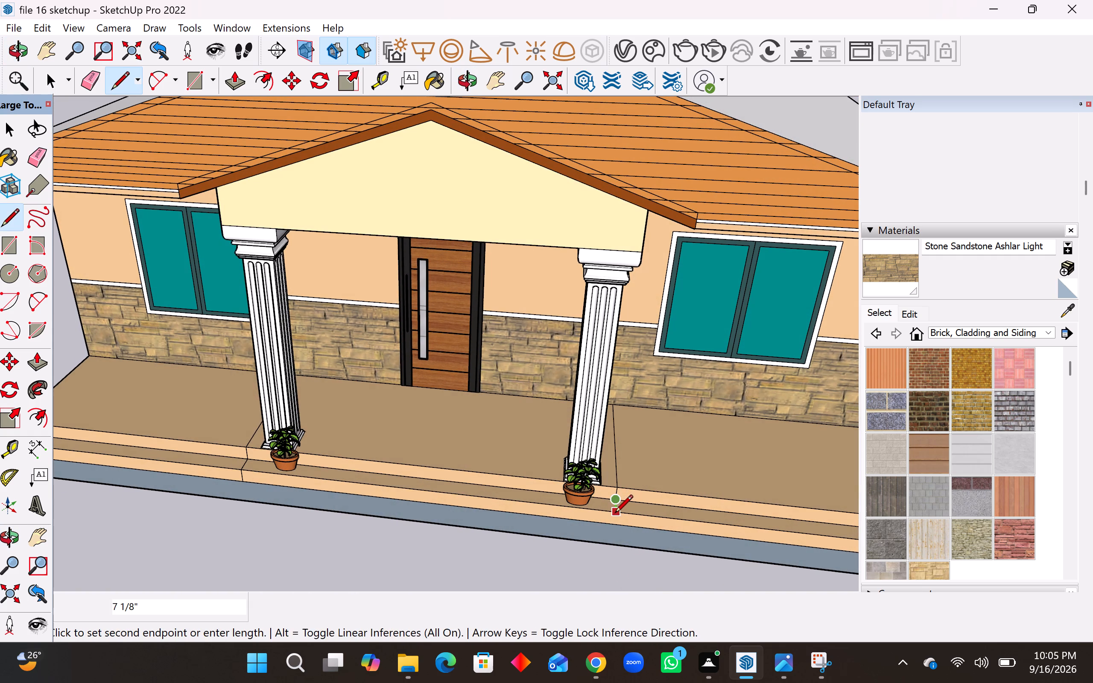
left_click(615, 514)
left_click(614, 514)
middle_click_drag(614, 520, 632, 388)
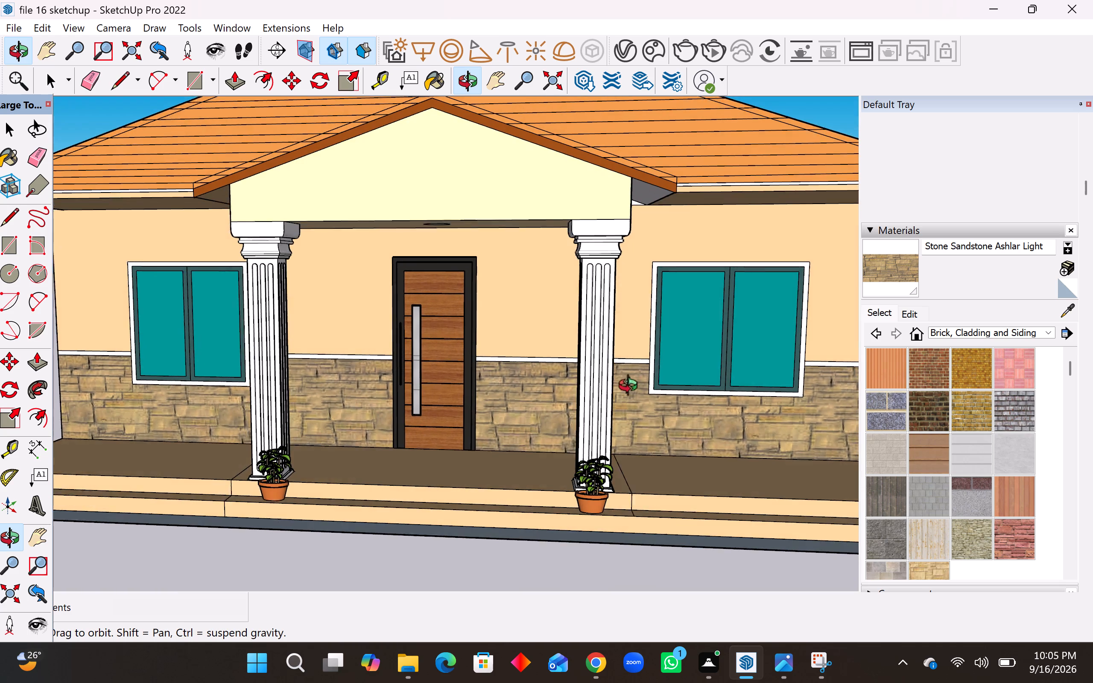
middle_click_drag(632, 388, 634, 382)
left_click(633, 535)
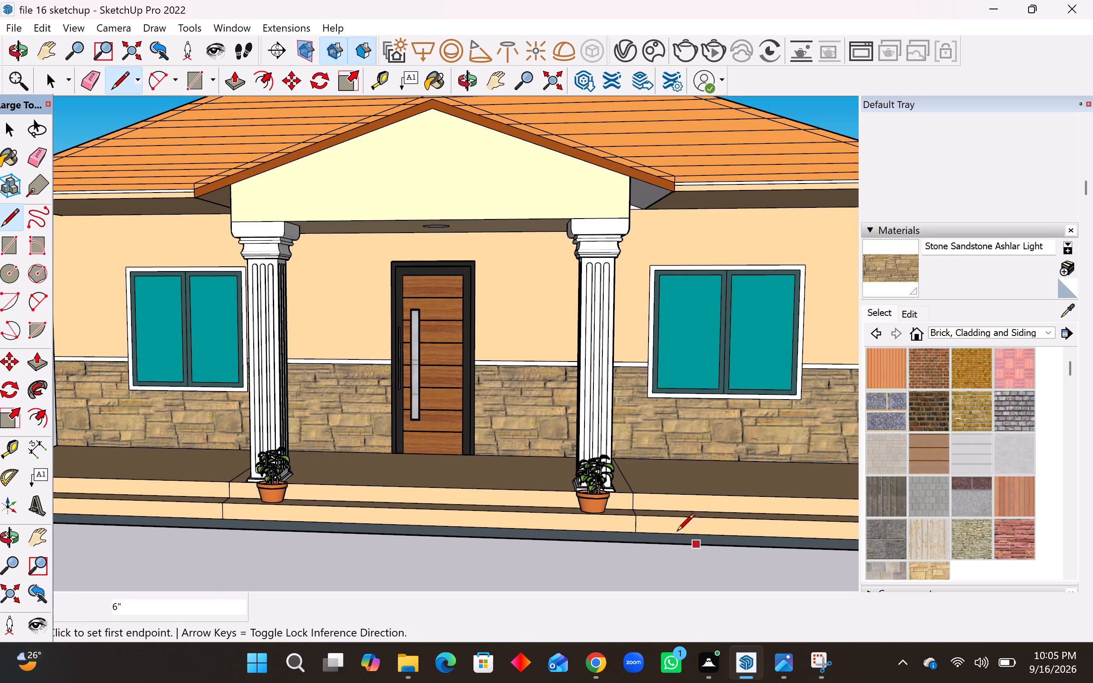
key("space")
Push the porch floor section left of the left column down 6" twice, removing it to ground level.
scroll(653, 521, "down", 4)
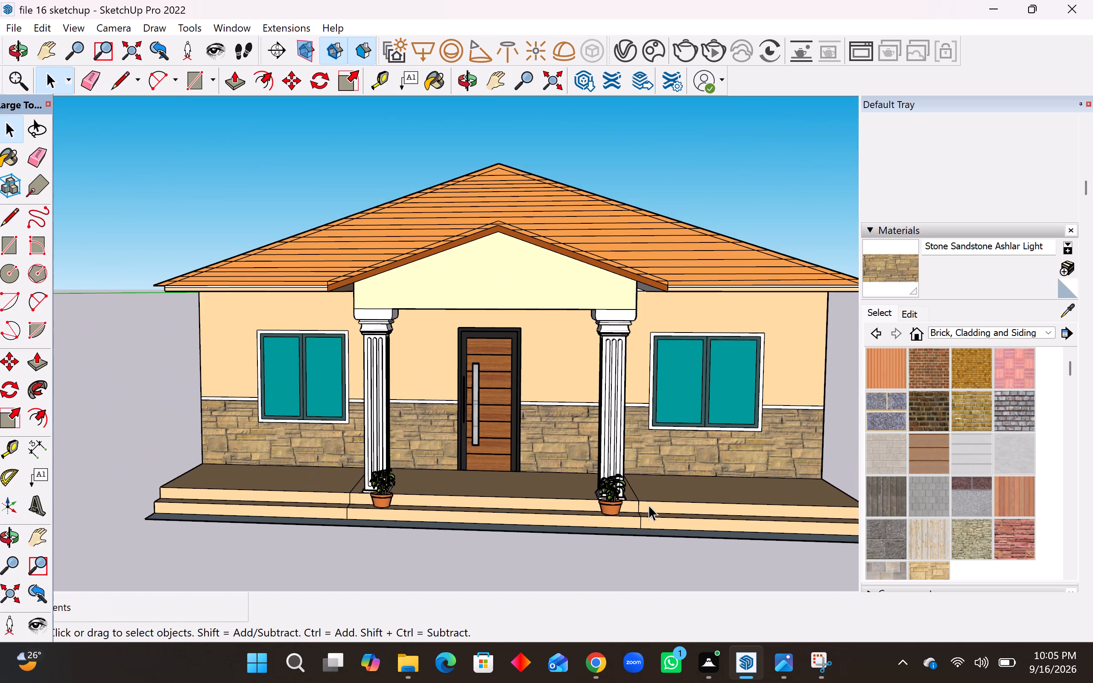
middle_click_drag(649, 502, 724, 574)
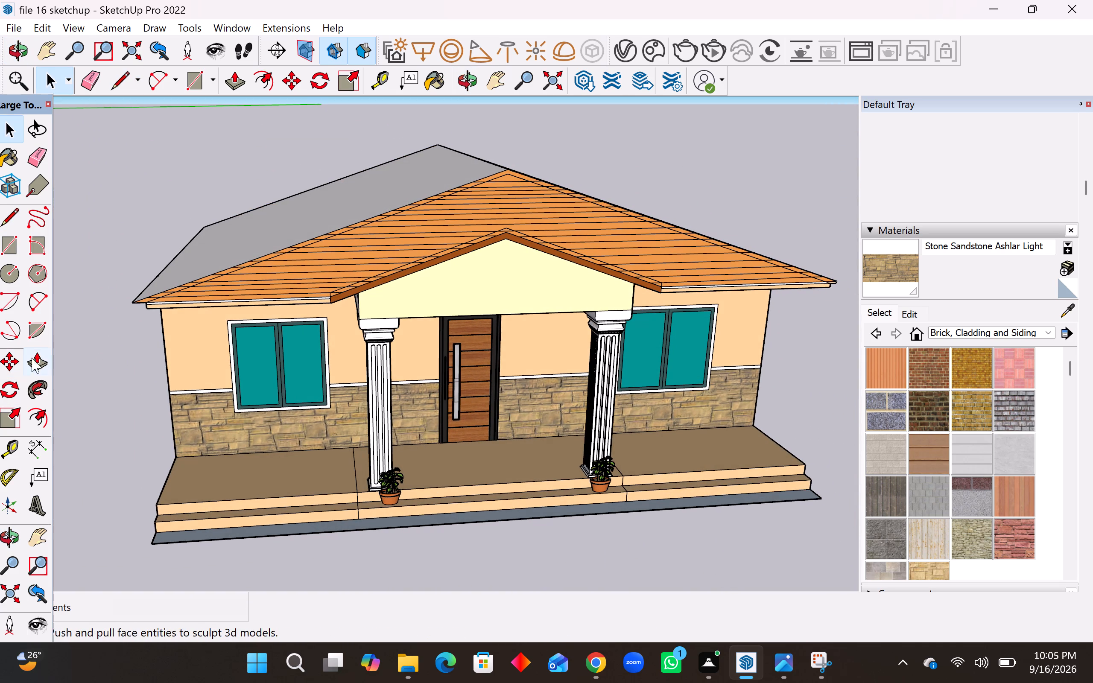
left_click(33, 361)
left_click(238, 485)
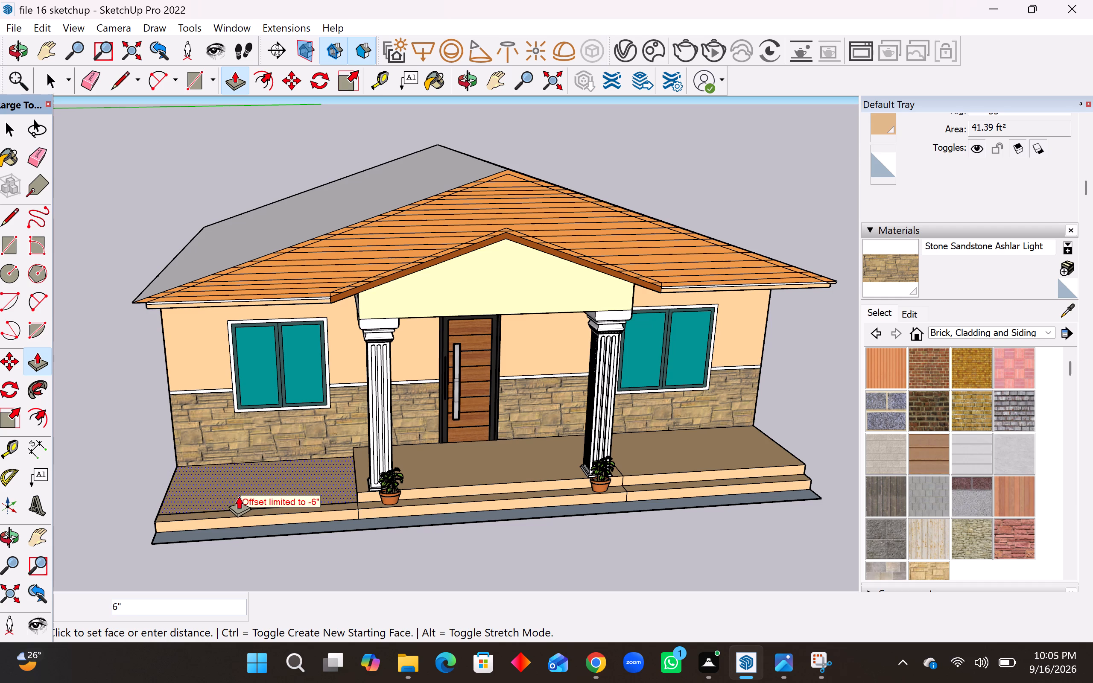
left_click(238, 499)
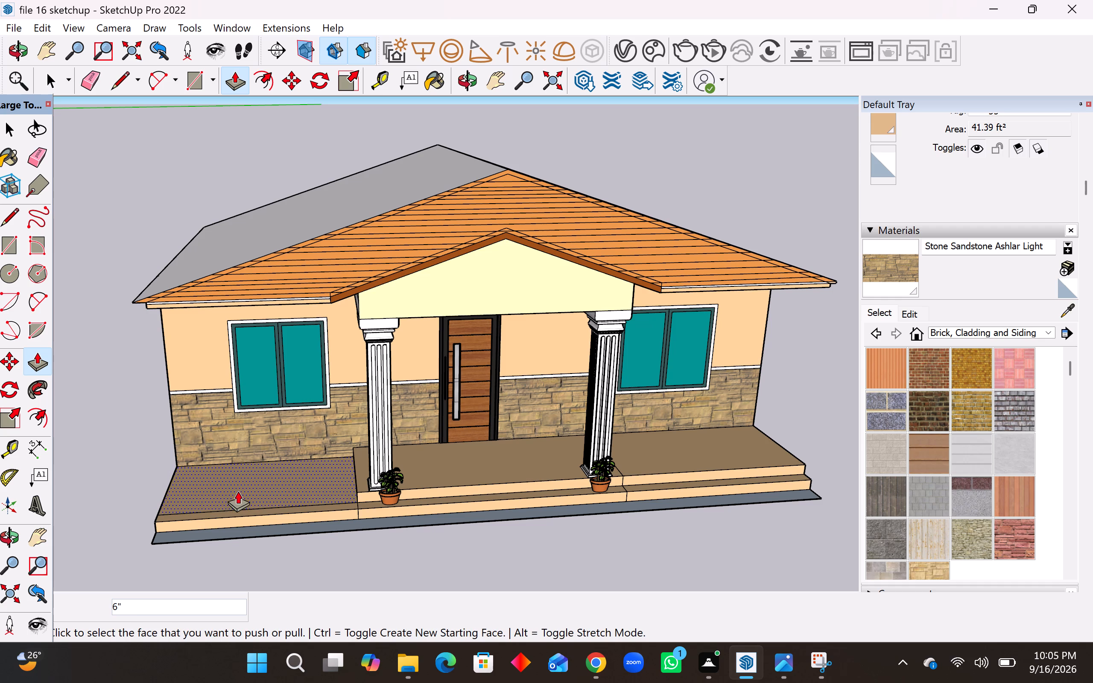
left_click(238, 491)
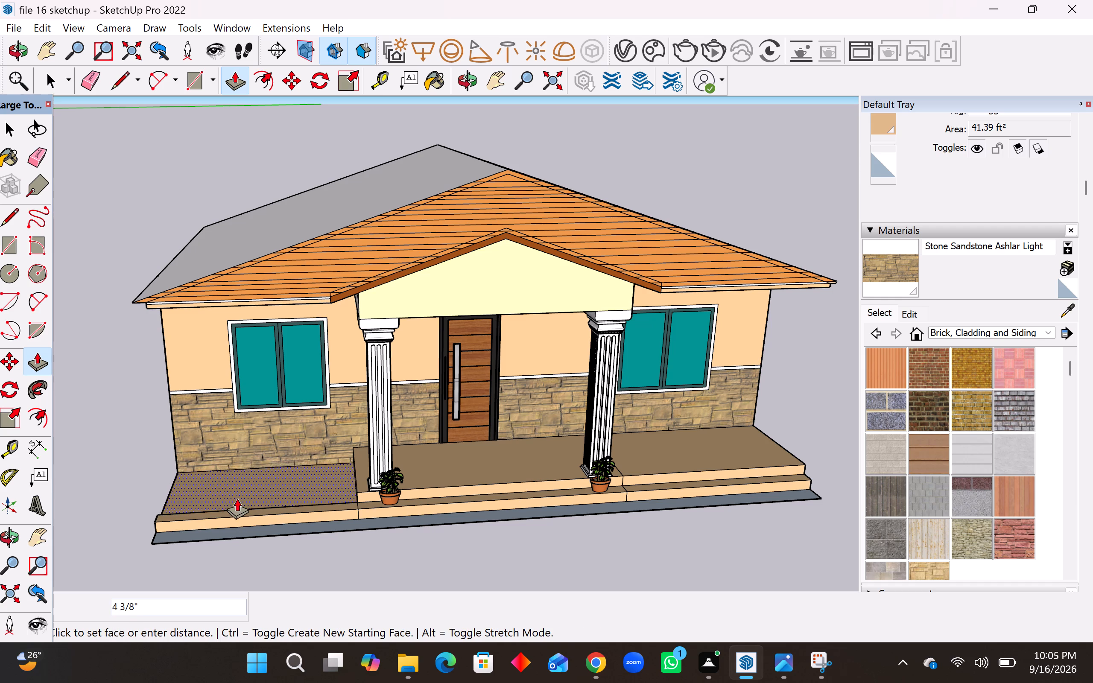
middle_click_drag(237, 498, 510, 454)
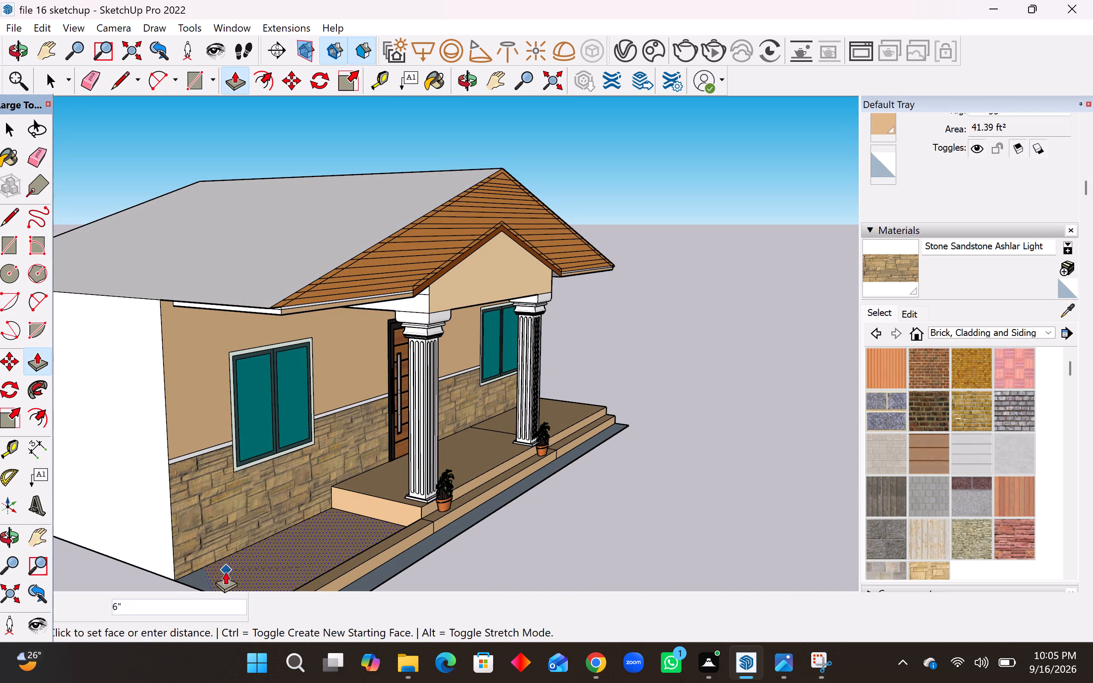
left_click(225, 572)
middle_click_drag(325, 490, 225, 455)
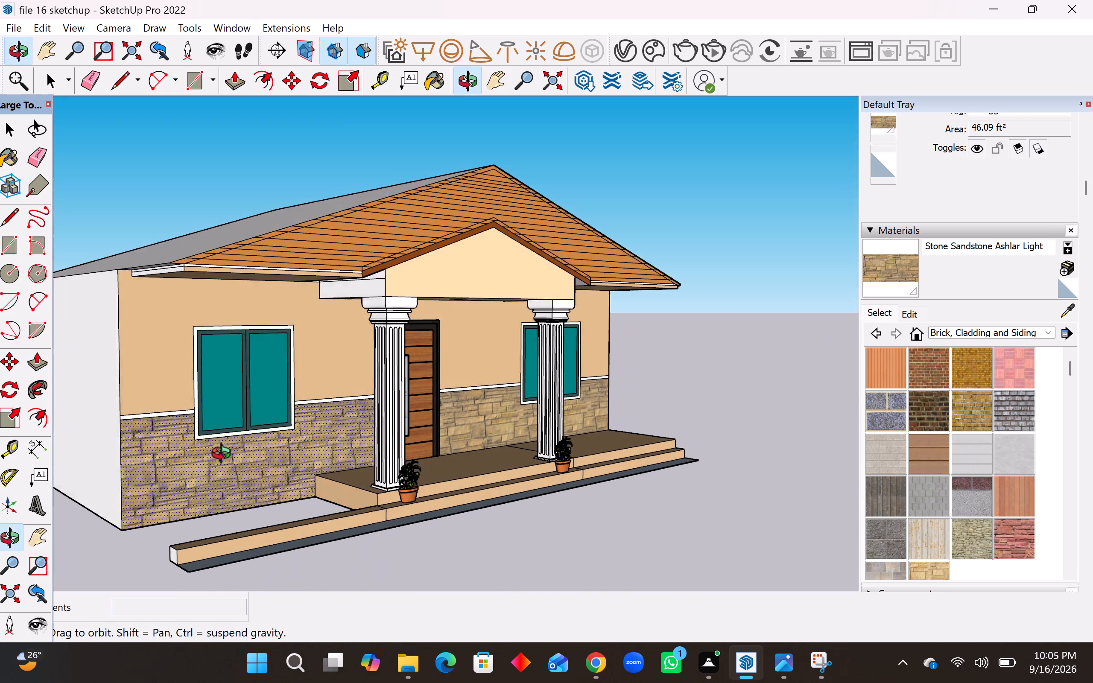
middle_click_drag(225, 455, 225, 455)
Draw a ground-level rectangle from the front wall's left bottom corner to the far right front corner of the blue base strip.
middle_click_drag(267, 525, 406, 514)
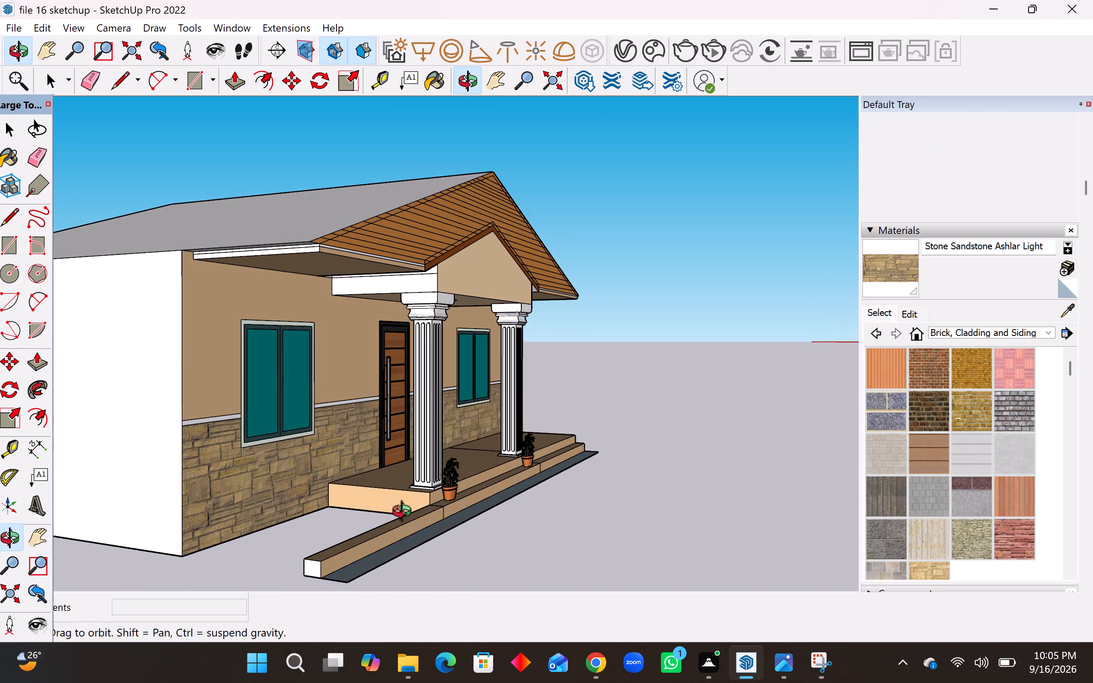
middle_click_drag(406, 514, 406, 514)
scroll(484, 435, "down", 4)
middle_click_drag(443, 500, 552, 532)
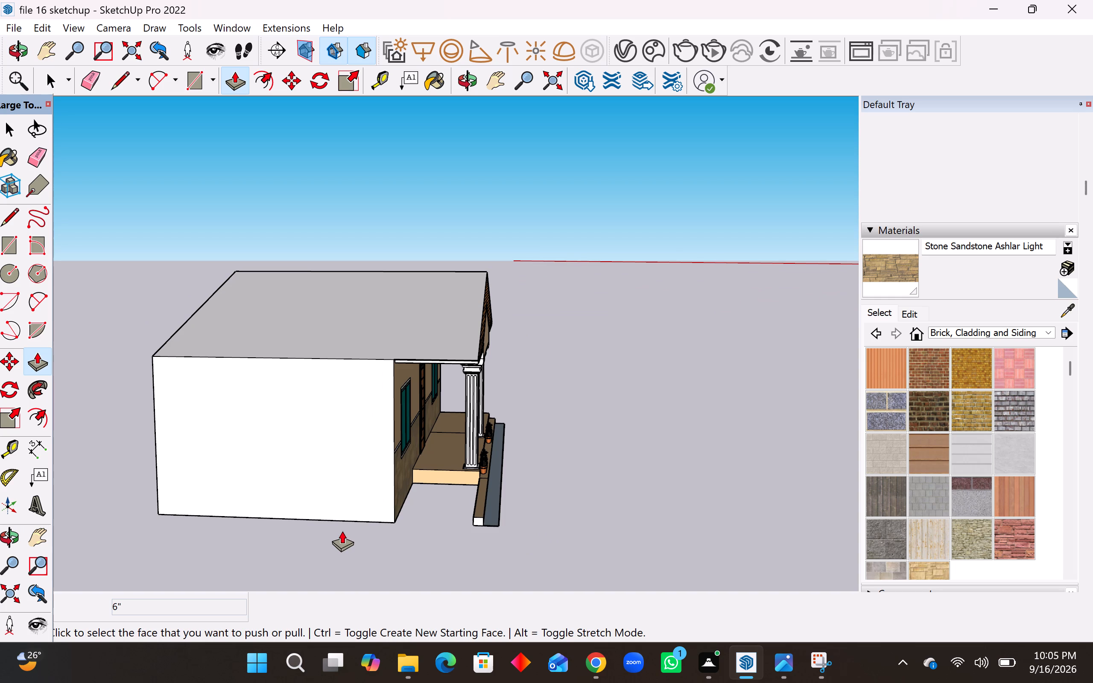
left_click(13, 248)
left_click(397, 524)
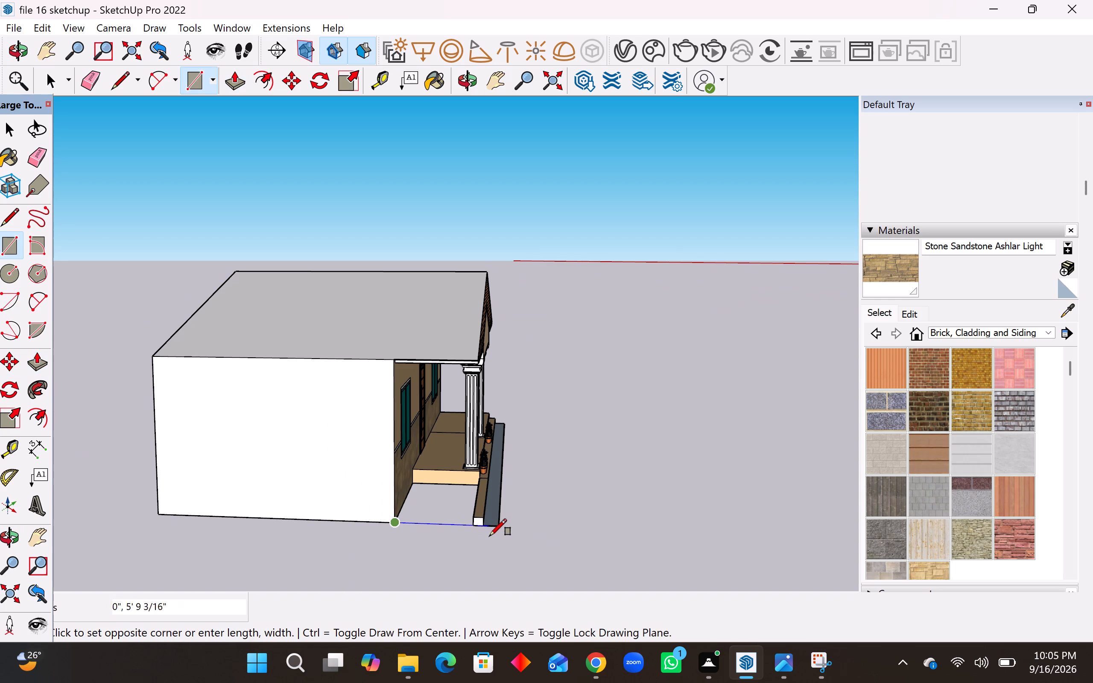
left_click(497, 529)
middle_click_drag(529, 529, 245, 562)
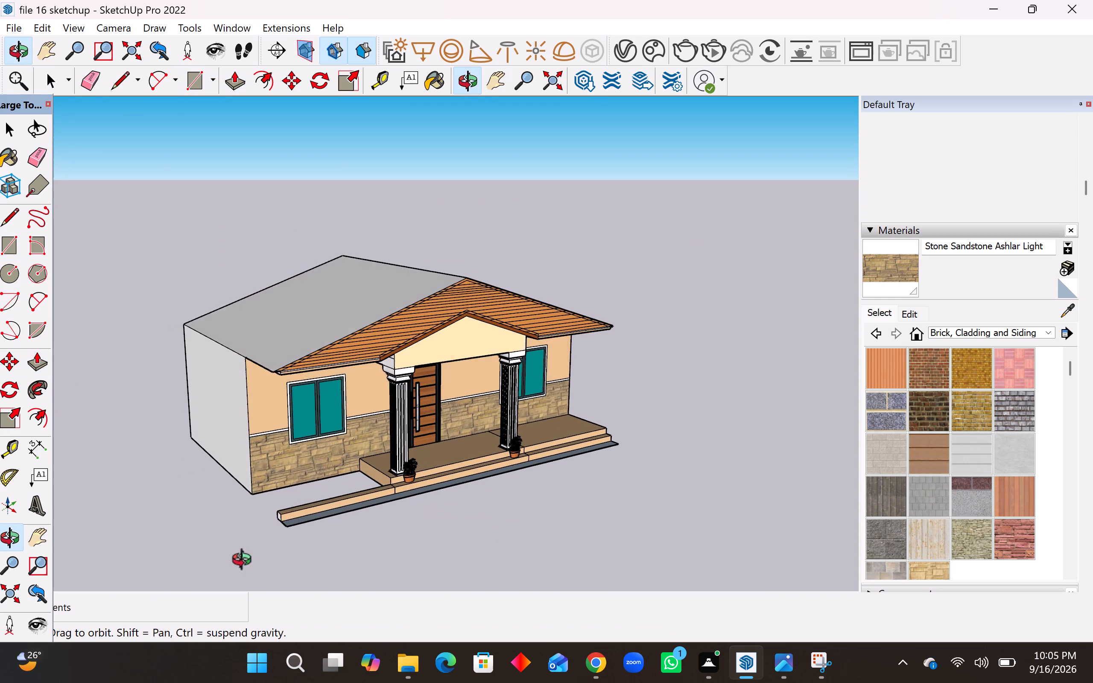
middle_click_drag(245, 562, 245, 562)
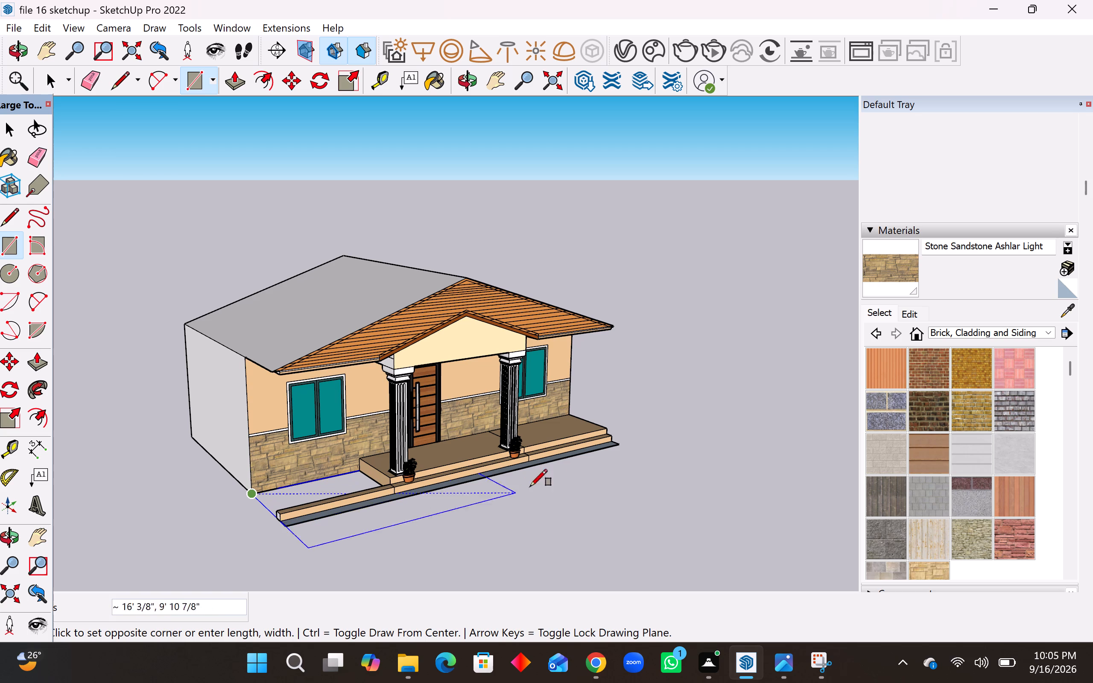
left_click(620, 449)
middle_click_drag(622, 458, 589, 474)
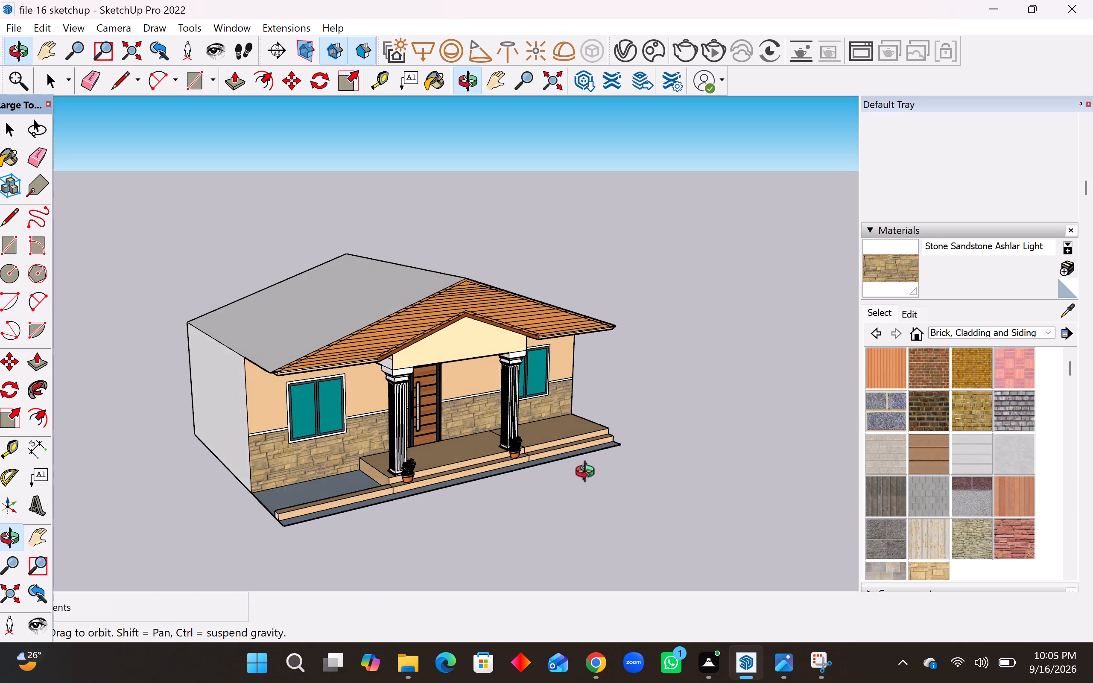
middle_click_drag(589, 474, 407, 502)
key("space")
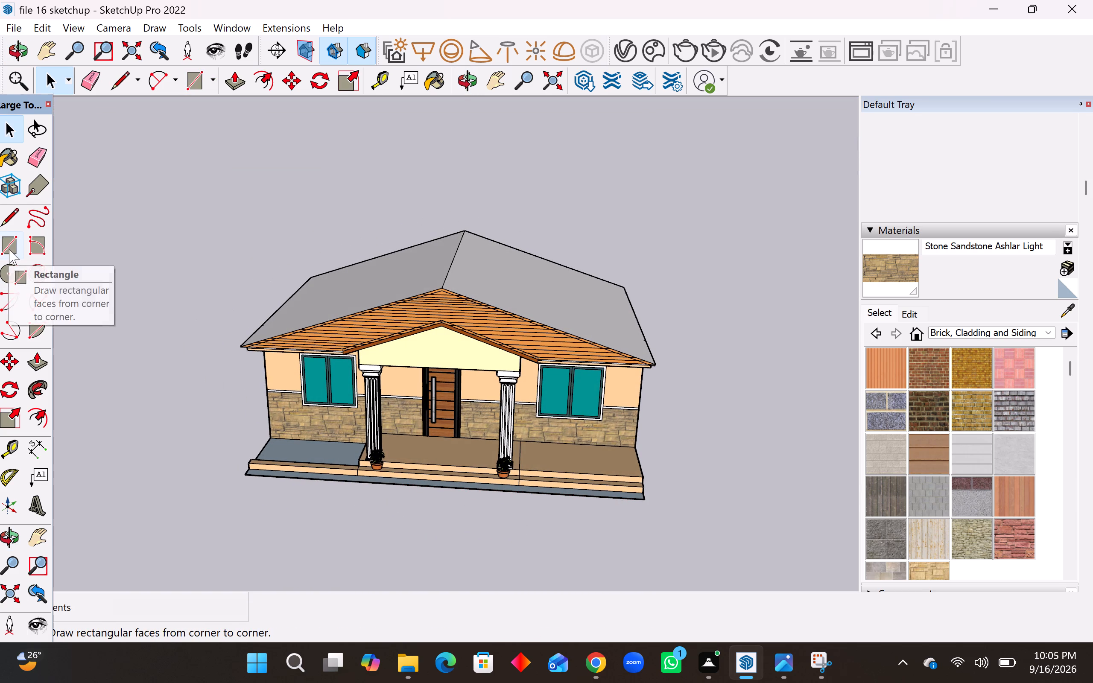
Push the remaining lower step left of the left column down 6" to ground level.
left_click(43, 356)
middle_click_drag(321, 455, 353, 525)
scroll(312, 459, "up", 9)
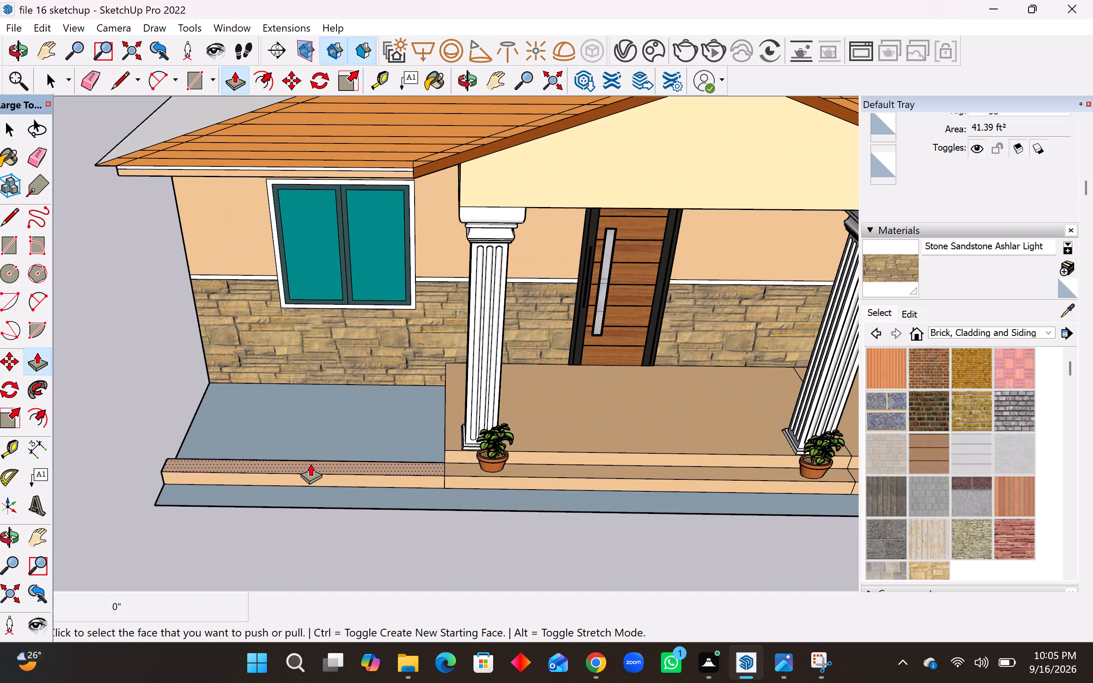
left_click(310, 463)
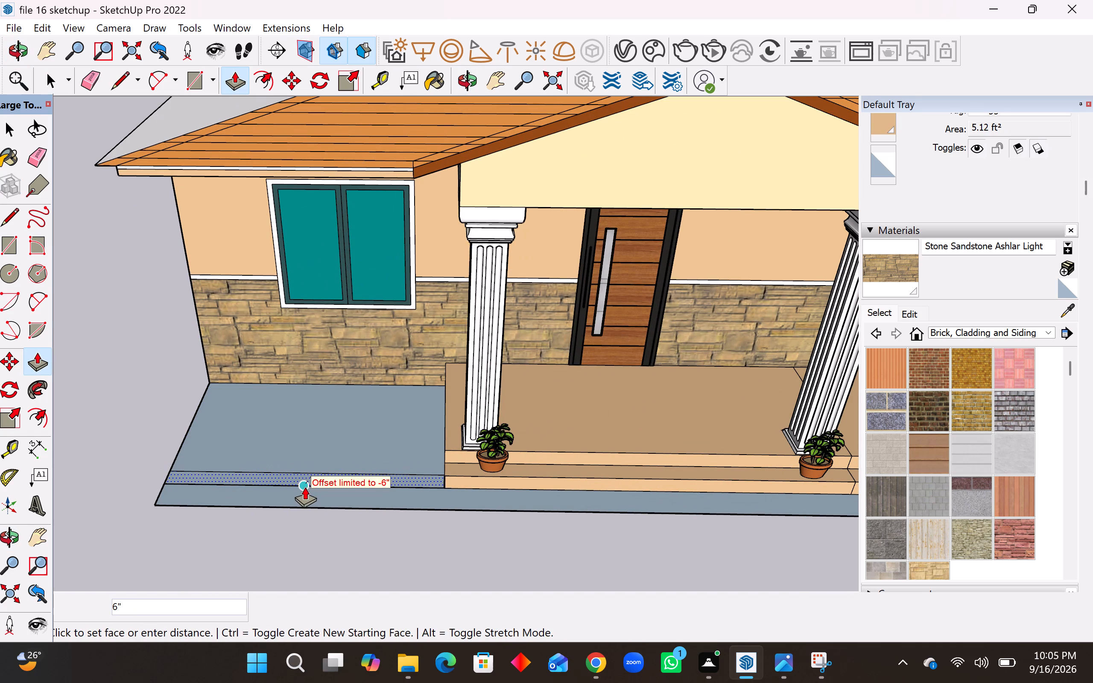
left_click(298, 485)
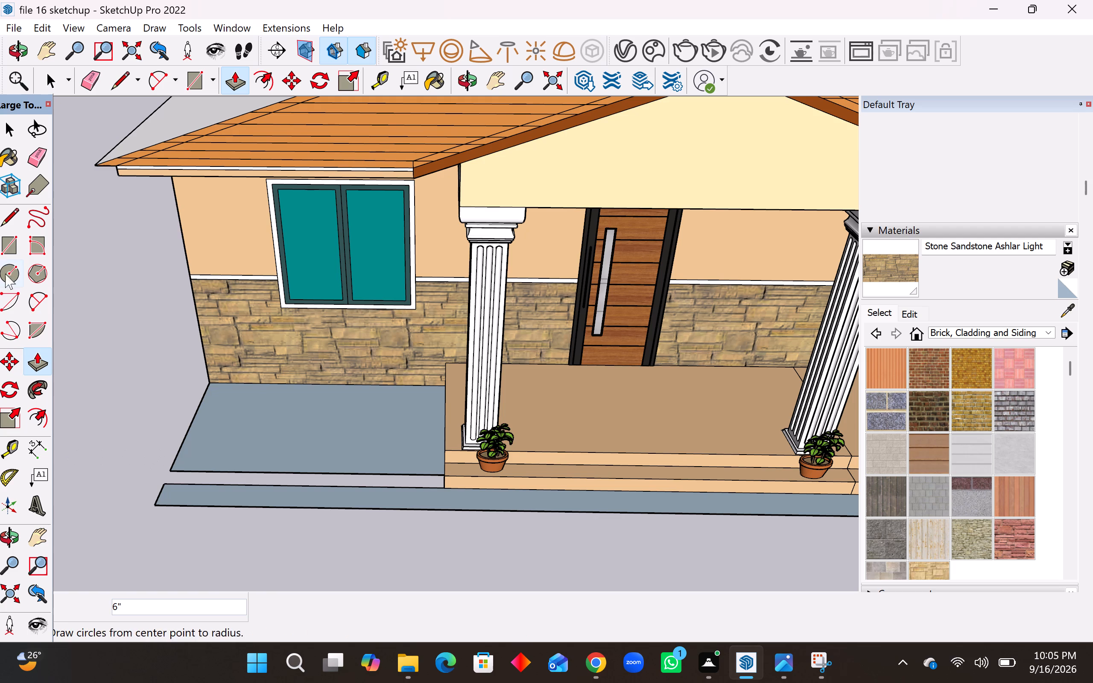
Draw a short line closing the gap between the two blue ground faces at the building's left end.
left_click(8, 213)
left_click(174, 471)
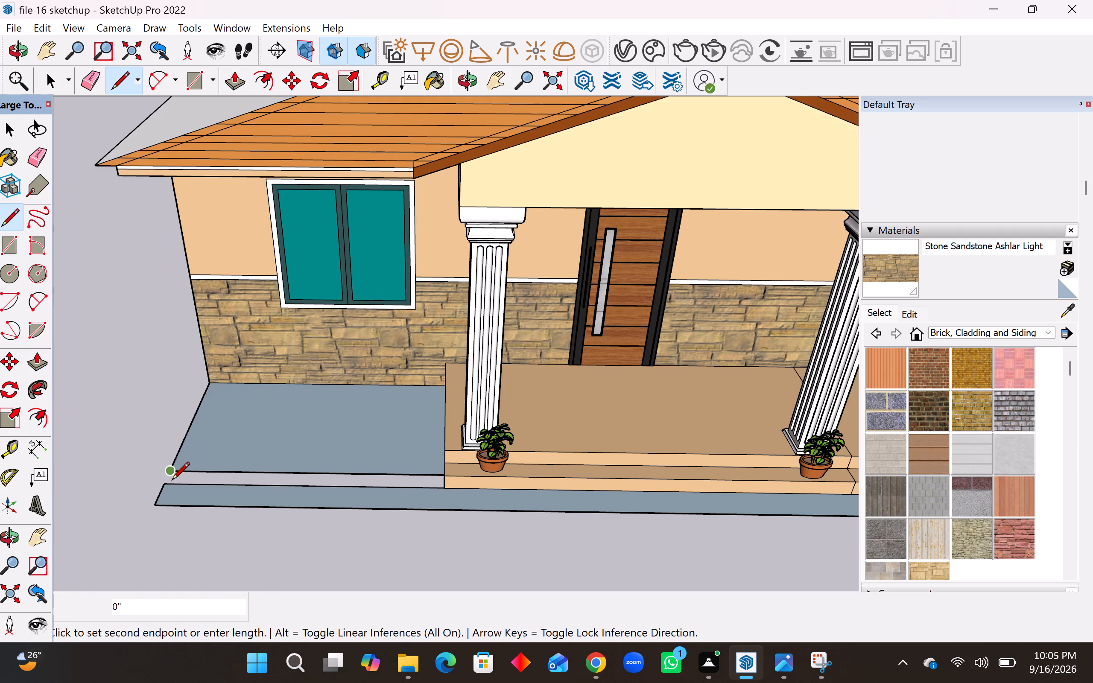
left_click(168, 485)
scroll(156, 503, "down", 7)
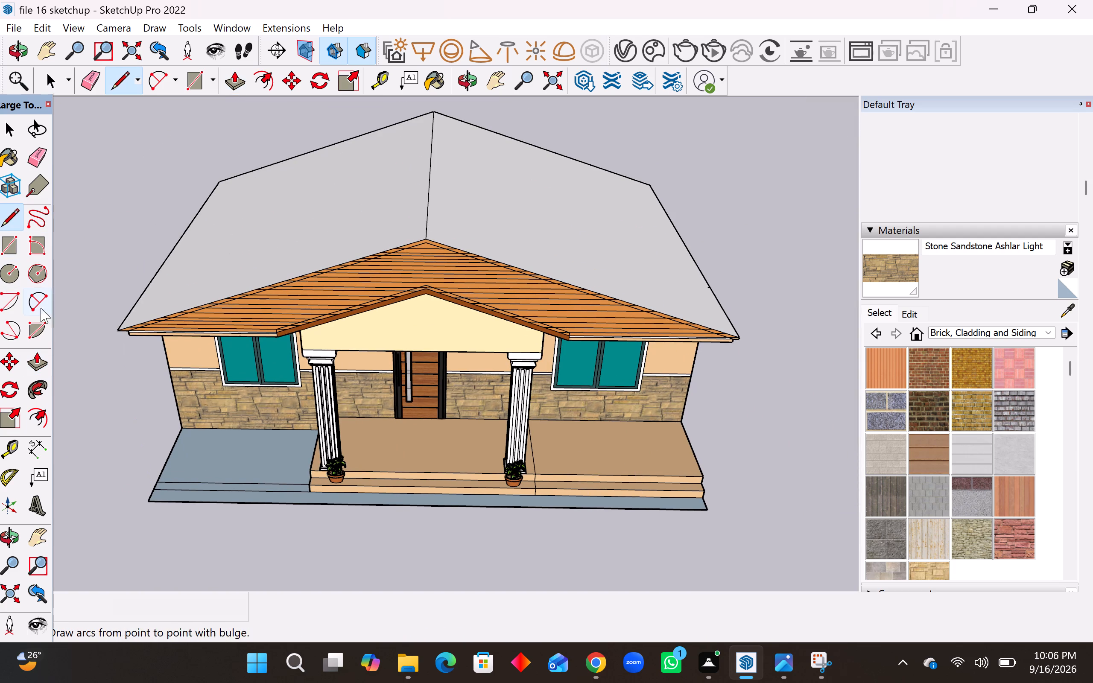
Push the porch floor section right of the right column down 6" twice, removing it to ground level.
left_click(36, 364)
left_click(582, 449)
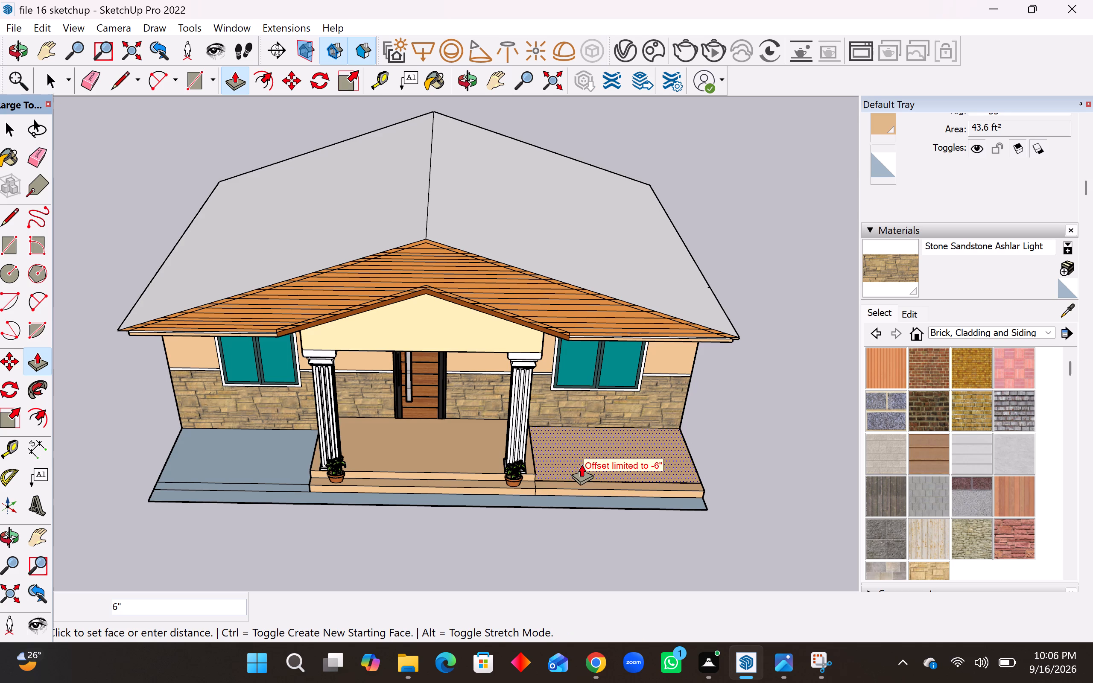
left_click(580, 473)
middle_click_drag(592, 467, 598, 512)
scroll(621, 464, "up", 3)
left_click(621, 452)
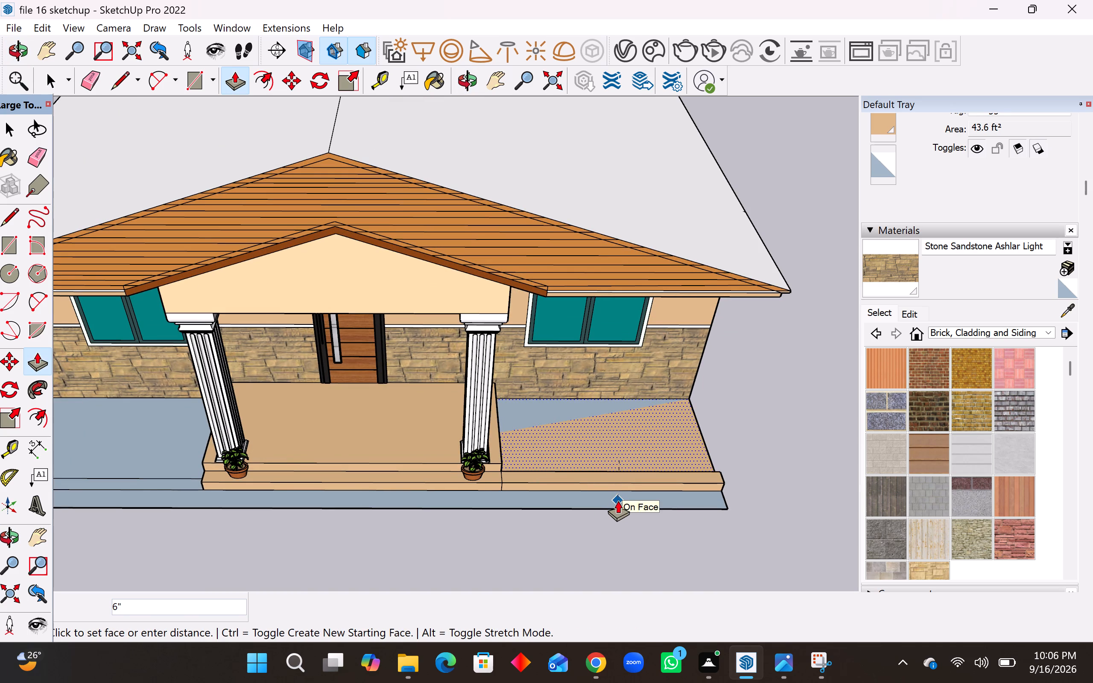
left_click(618, 500)
Push the remaining lower step right of the right column down 6" to ground level.
left_click(630, 462)
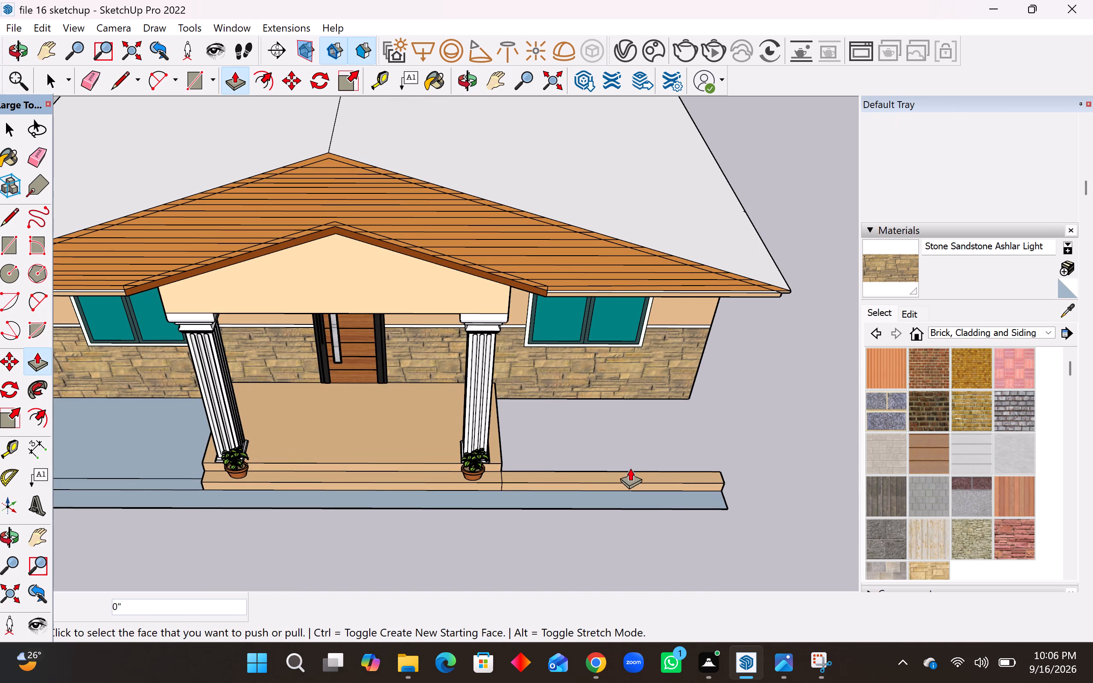
middle_click_drag(630, 467, 634, 505)
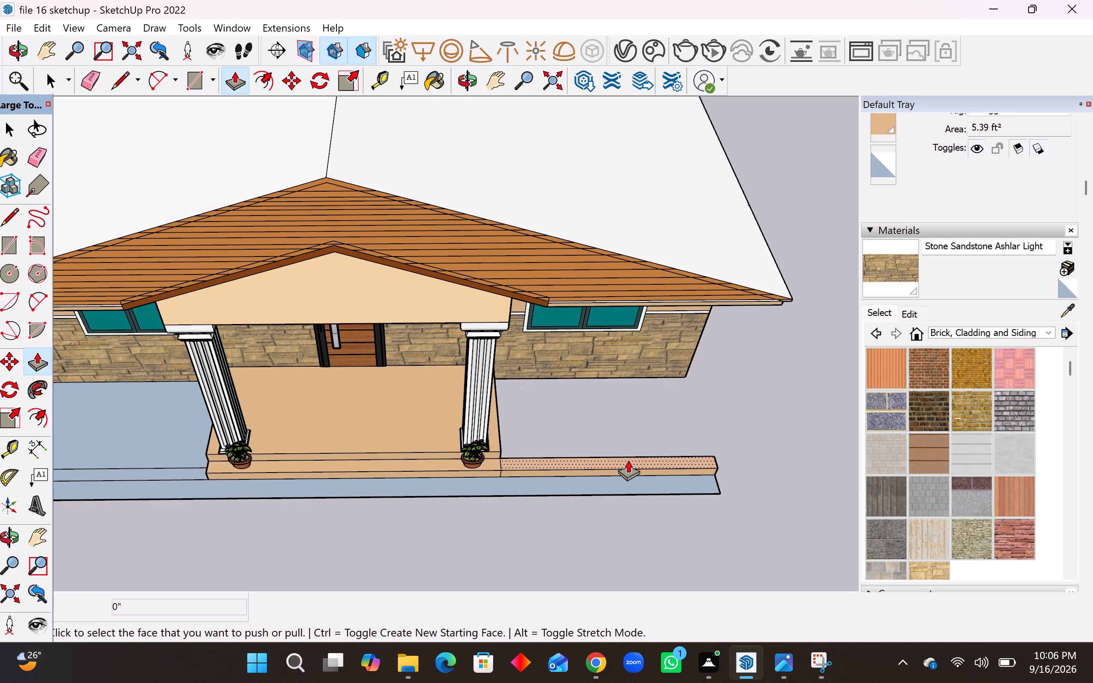
left_click(628, 460)
left_click(628, 475)
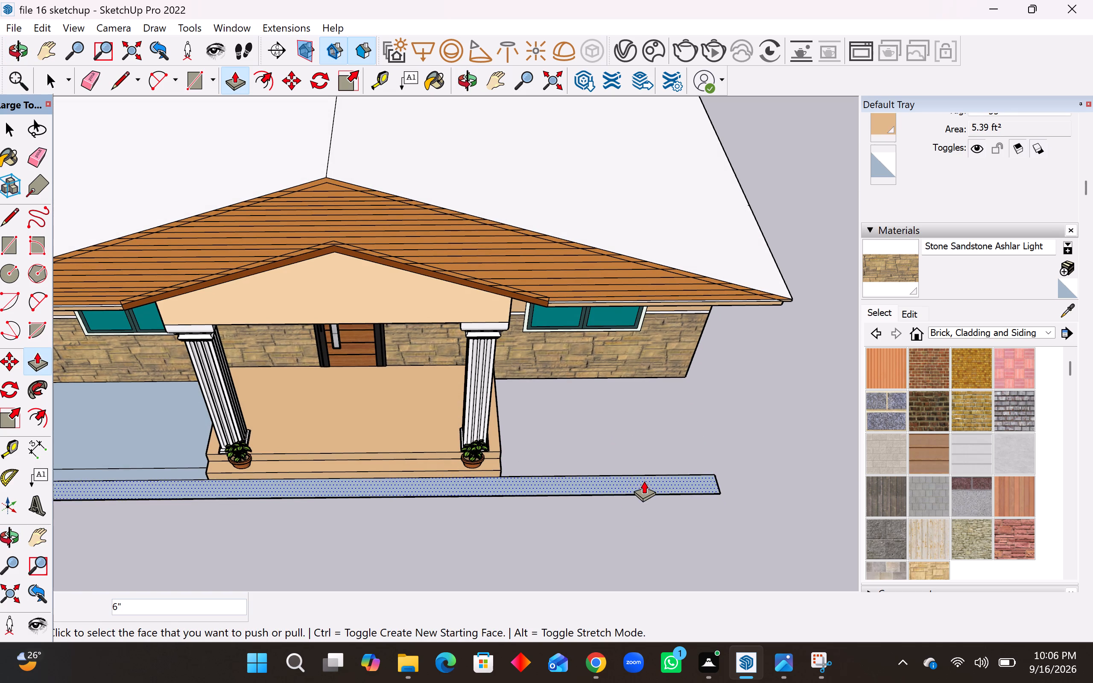
Draw a 5' 4 3/4" line from the base strip's right inner corner to the front wall's bottom corner, filling the right ground area.
left_click(16, 214)
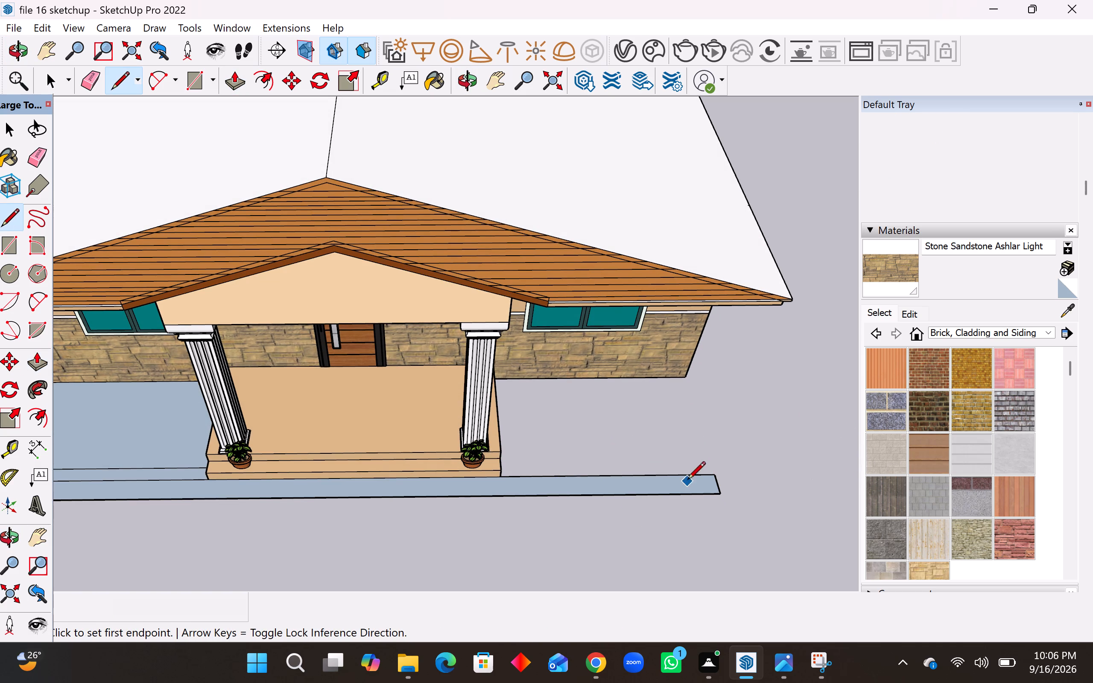
left_click(712, 473)
left_click(687, 380)
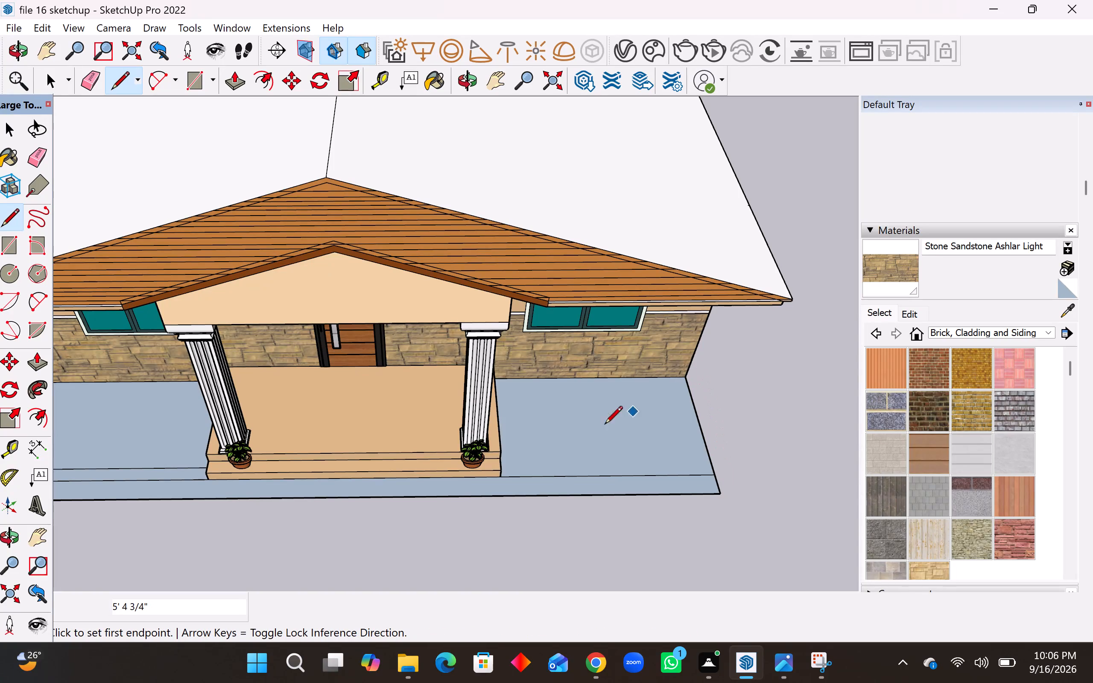
Erase the leftover edge lines across the blue ground surface on both sides of the porch steps.
left_click(43, 157)
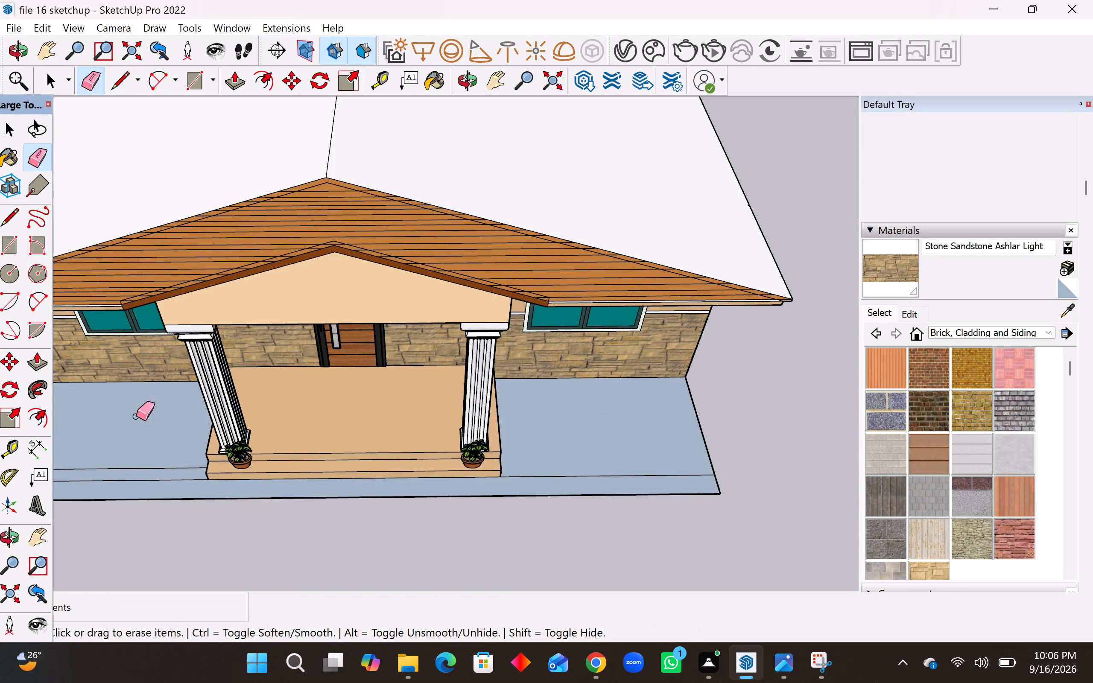
left_click(159, 464)
double_click(157, 466)
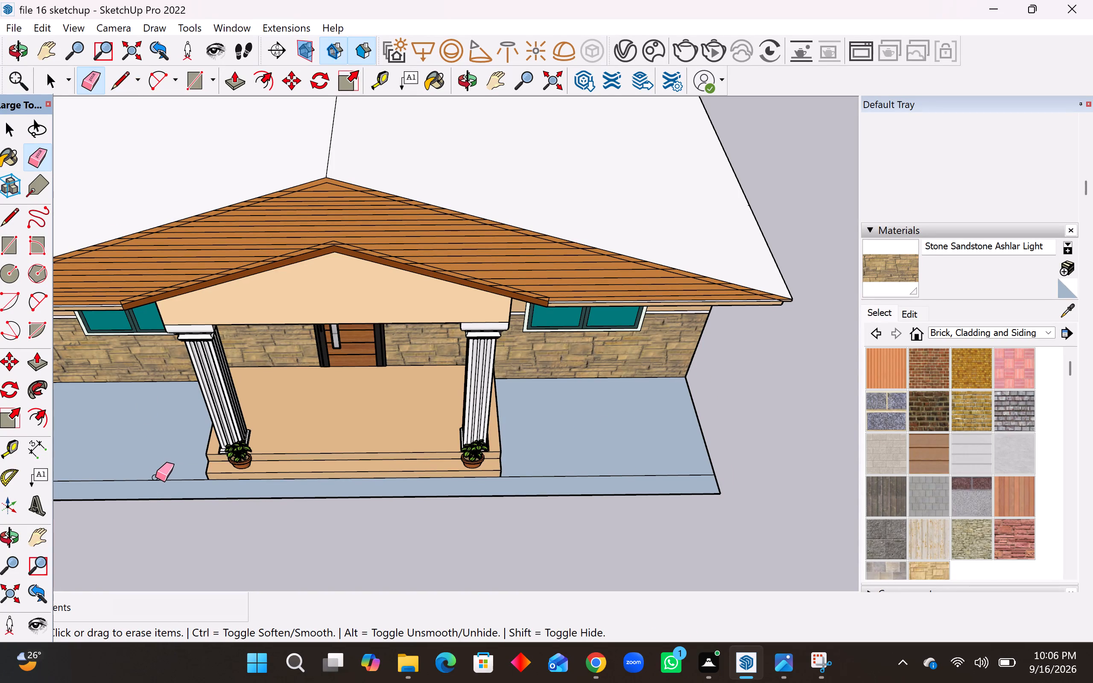
left_click(155, 479)
left_click(155, 479)
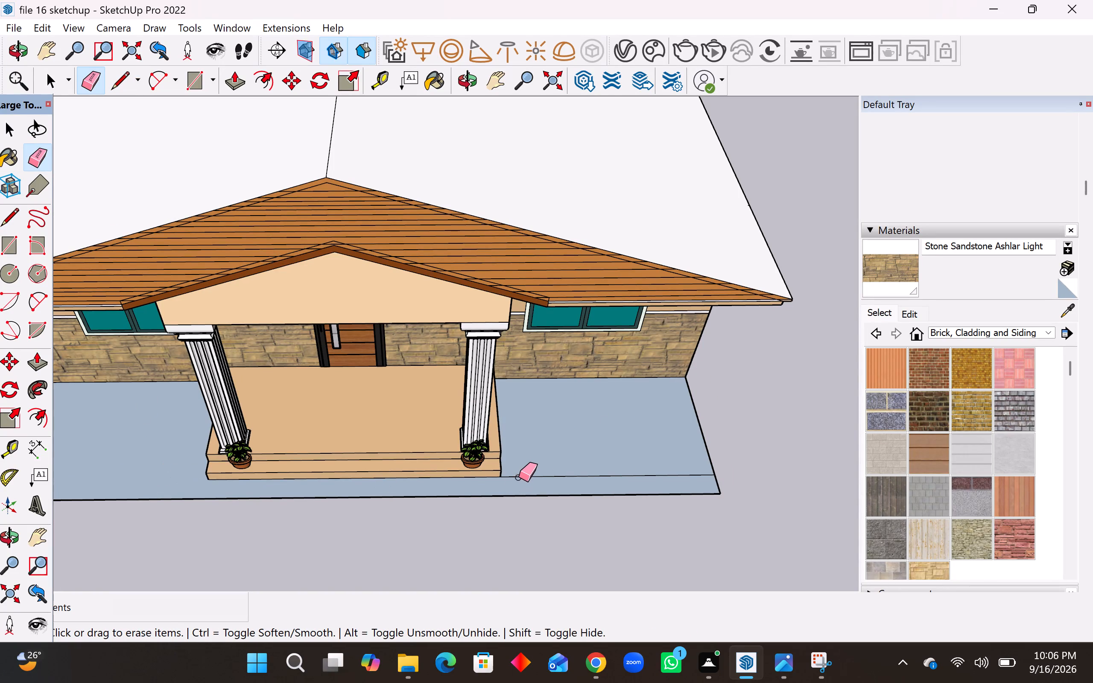
left_click(519, 476)
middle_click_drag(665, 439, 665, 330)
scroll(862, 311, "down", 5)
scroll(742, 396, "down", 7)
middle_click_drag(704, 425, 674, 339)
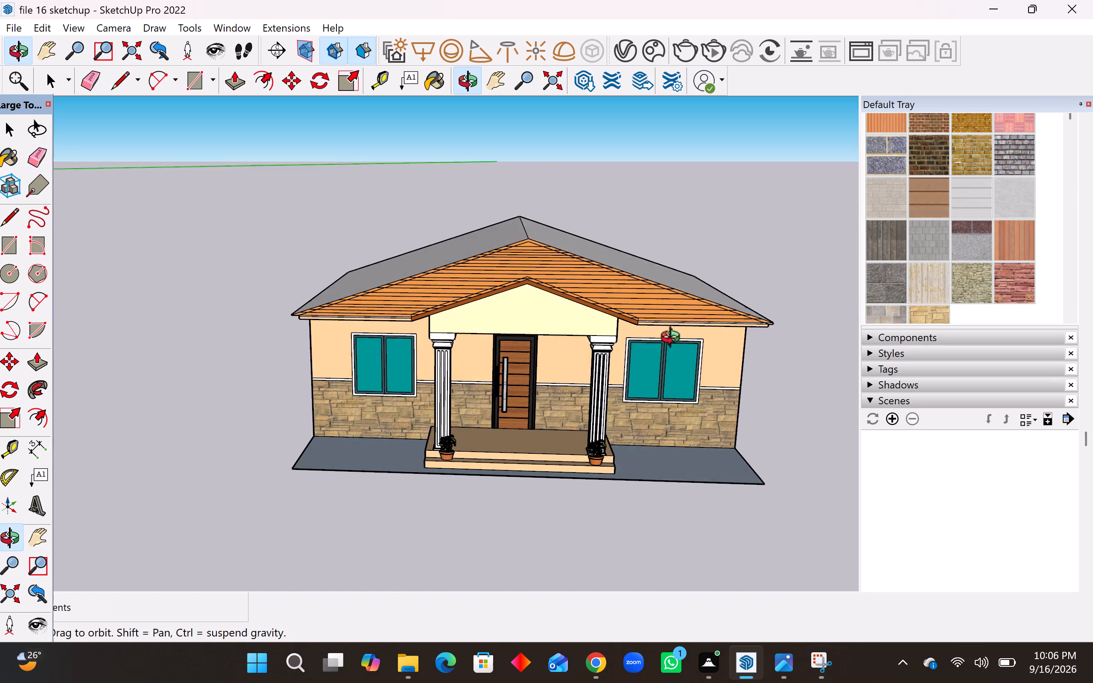
Draw a 30' line between the blue ground surface's two side edges, level with the front of the lowest porch step.
middle_click_drag(674, 339, 709, 324)
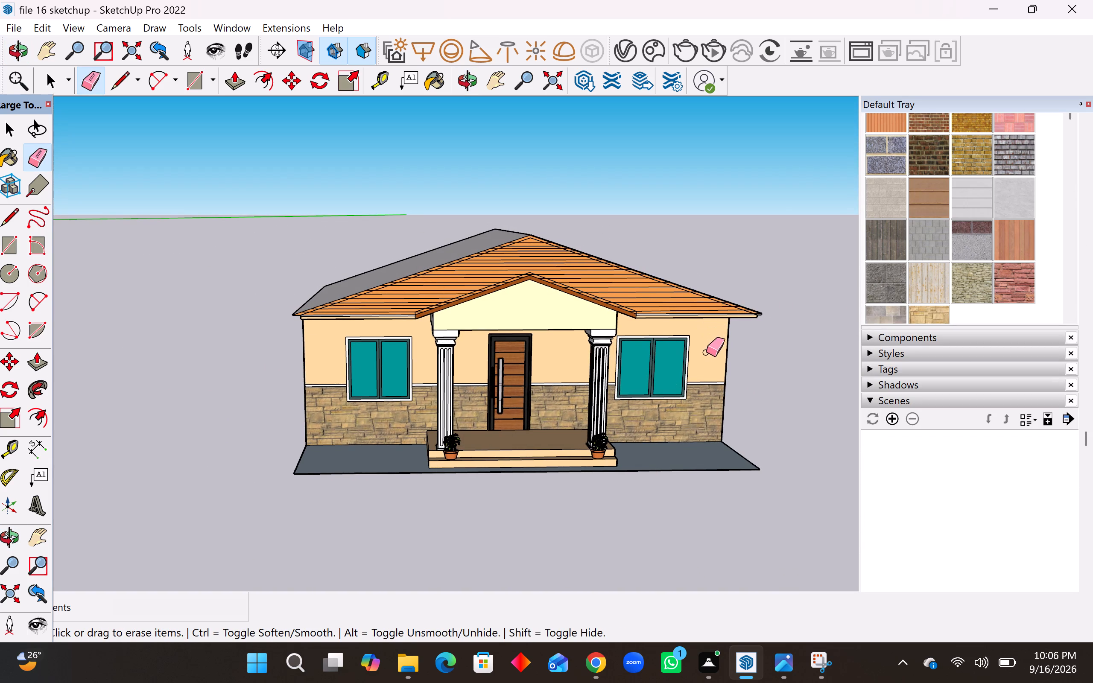
middle_click_drag(481, 447, 471, 415)
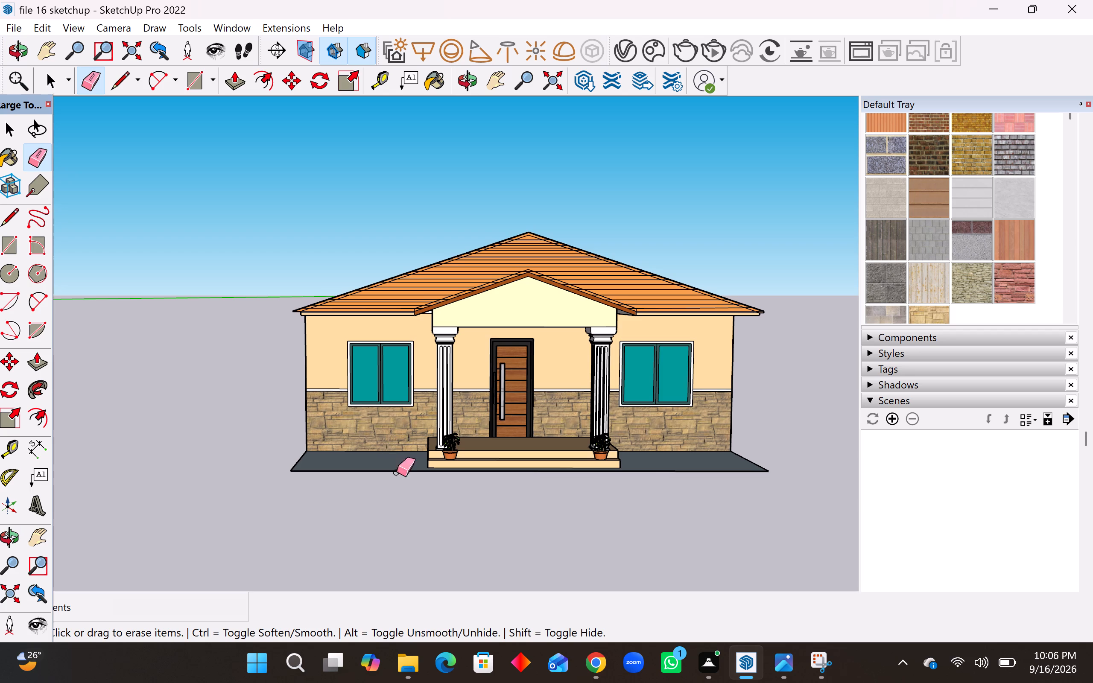
scroll(610, 450, "up", 7)
middle_click_drag(628, 504, 643, 563)
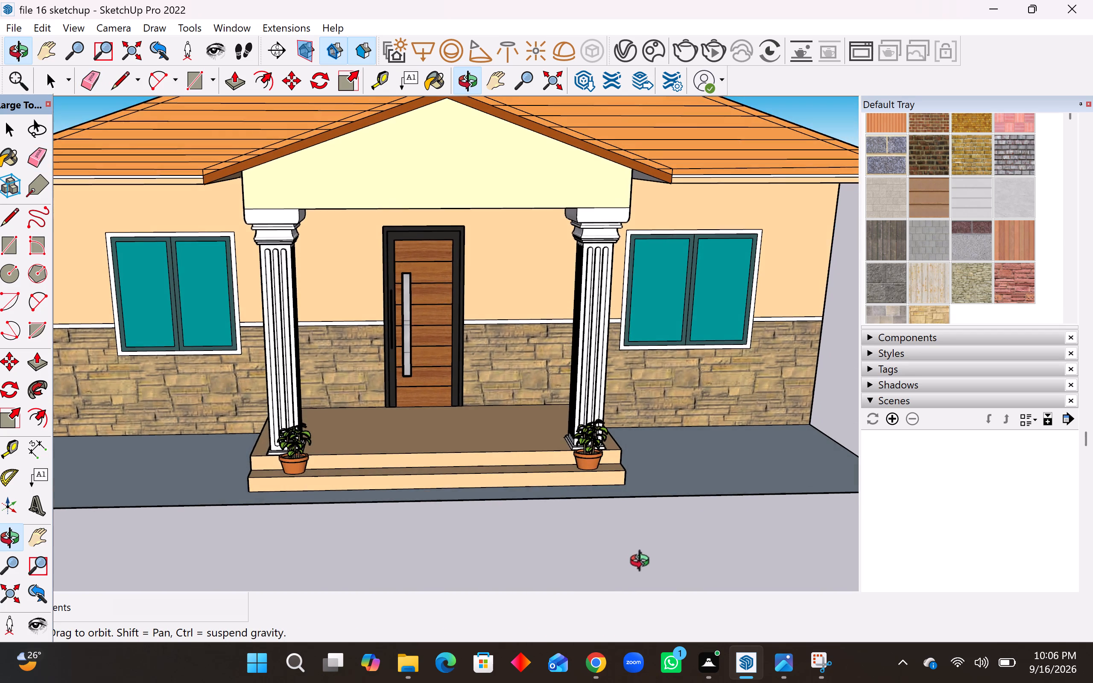
middle_click_drag(643, 563, 640, 643)
scroll(655, 503, "down", 3)
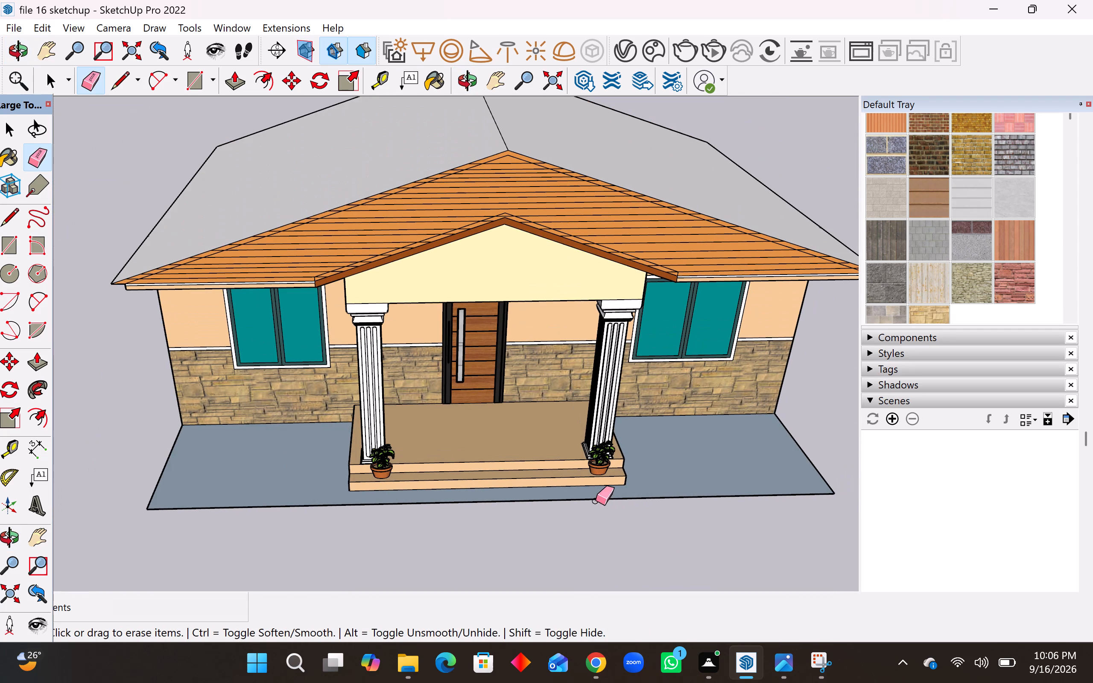
middle_click_drag(596, 501, 587, 541)
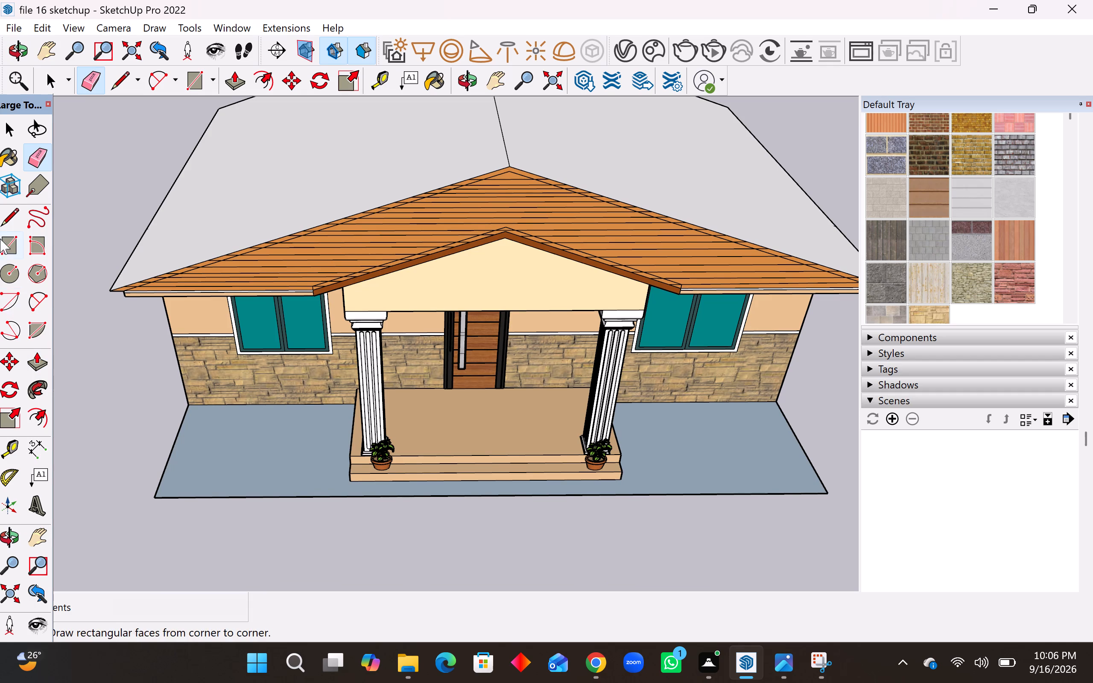
left_click(3, 224)
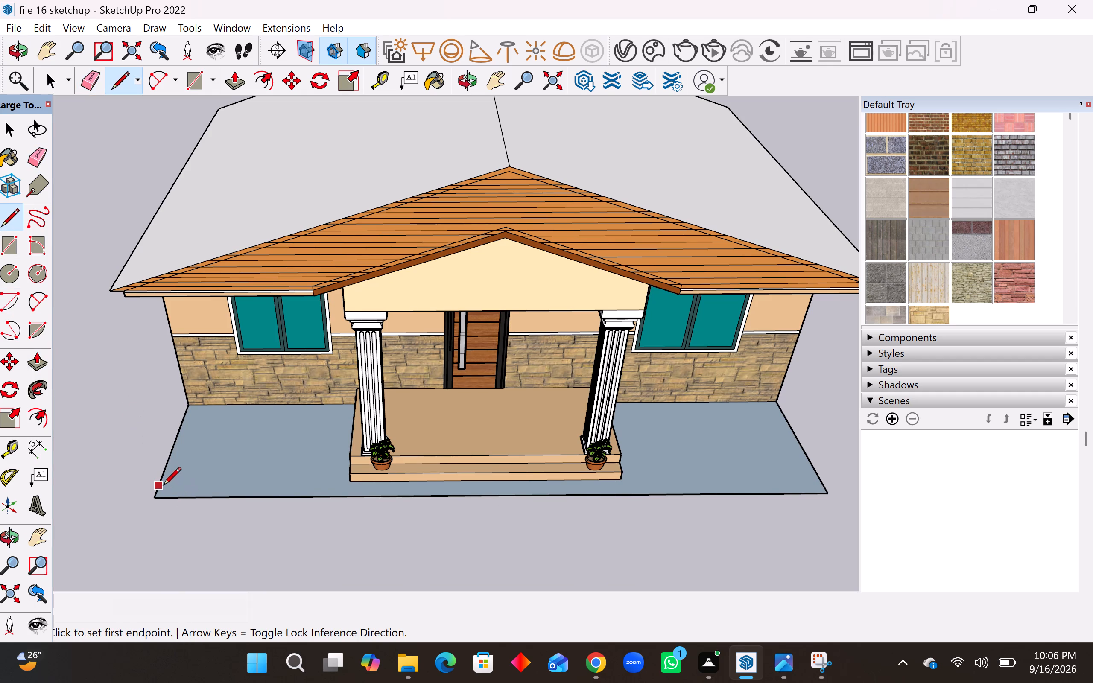
left_click(163, 481)
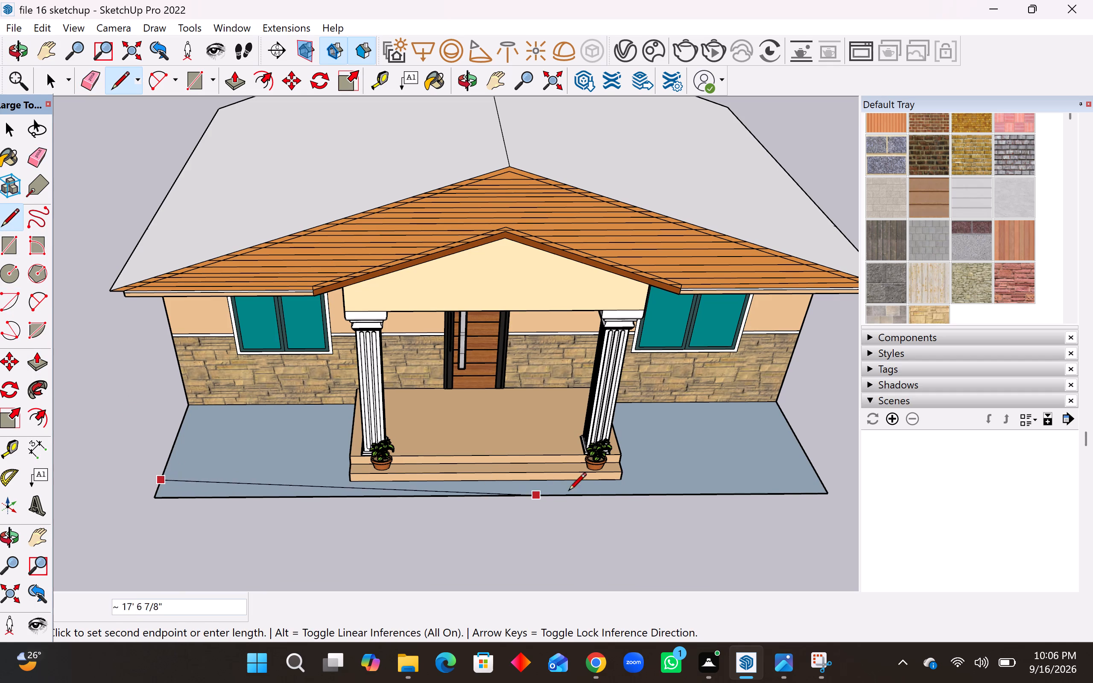
left_click(812, 468)
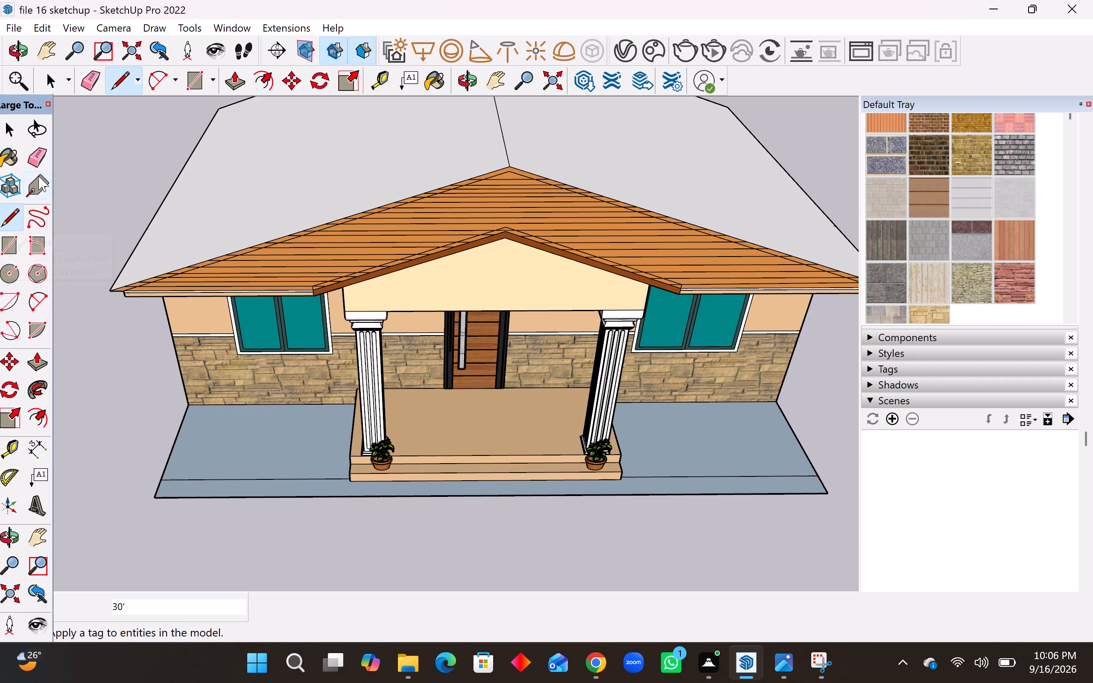
Erase the outer front edge and leftover side edges of the blue ground surface, removing the strip beyond the new line.
left_click(35, 160)
left_click_drag(158, 491, 165, 497)
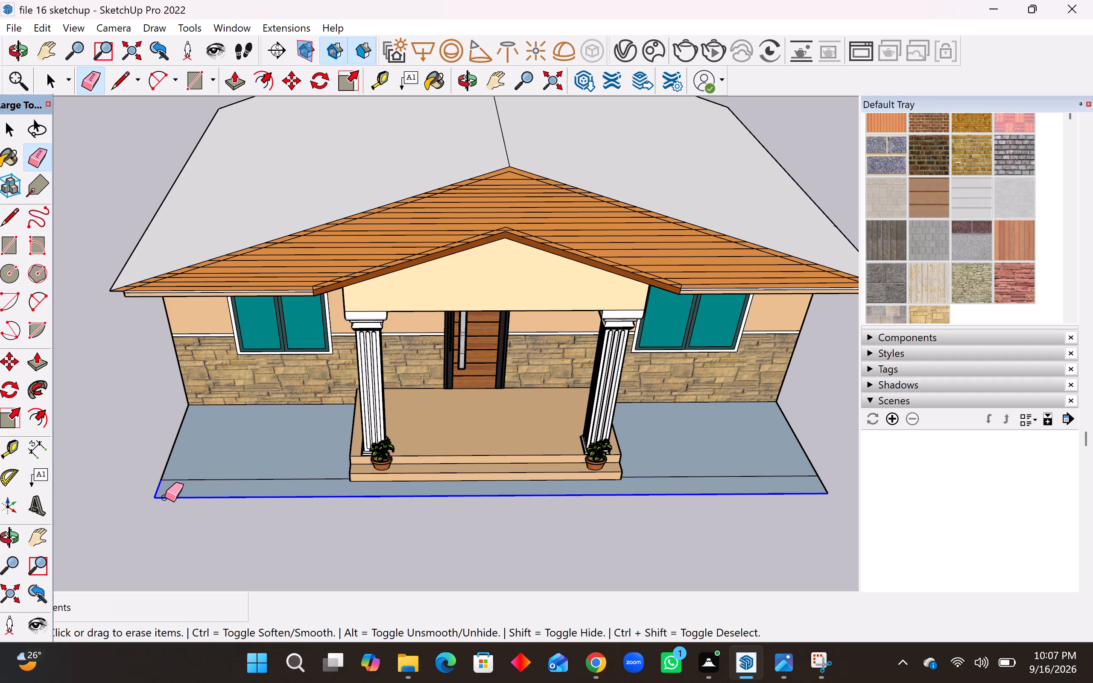
left_click_drag(165, 497, 166, 497)
left_click(827, 492)
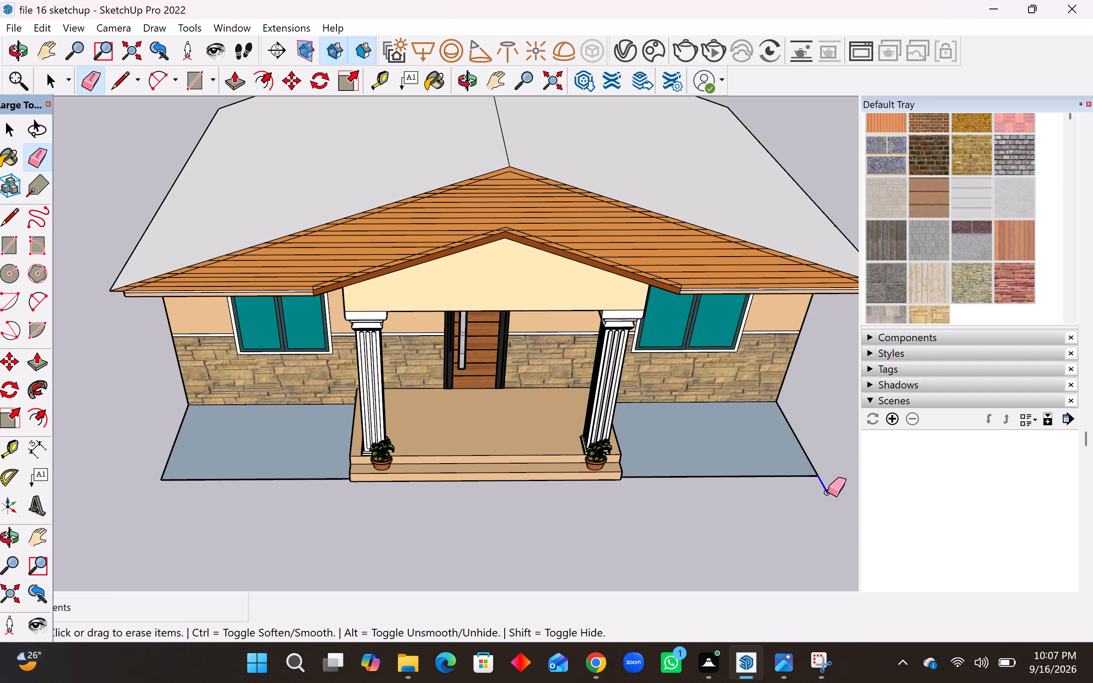
middle_click_drag(725, 500, 713, 427)
key("space")
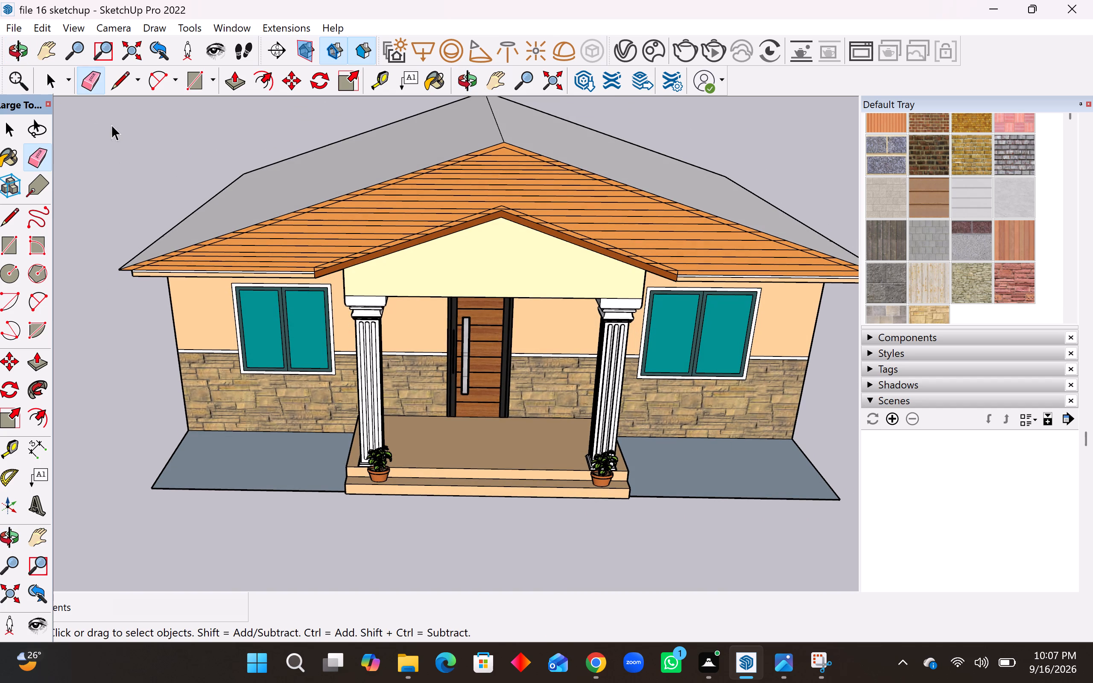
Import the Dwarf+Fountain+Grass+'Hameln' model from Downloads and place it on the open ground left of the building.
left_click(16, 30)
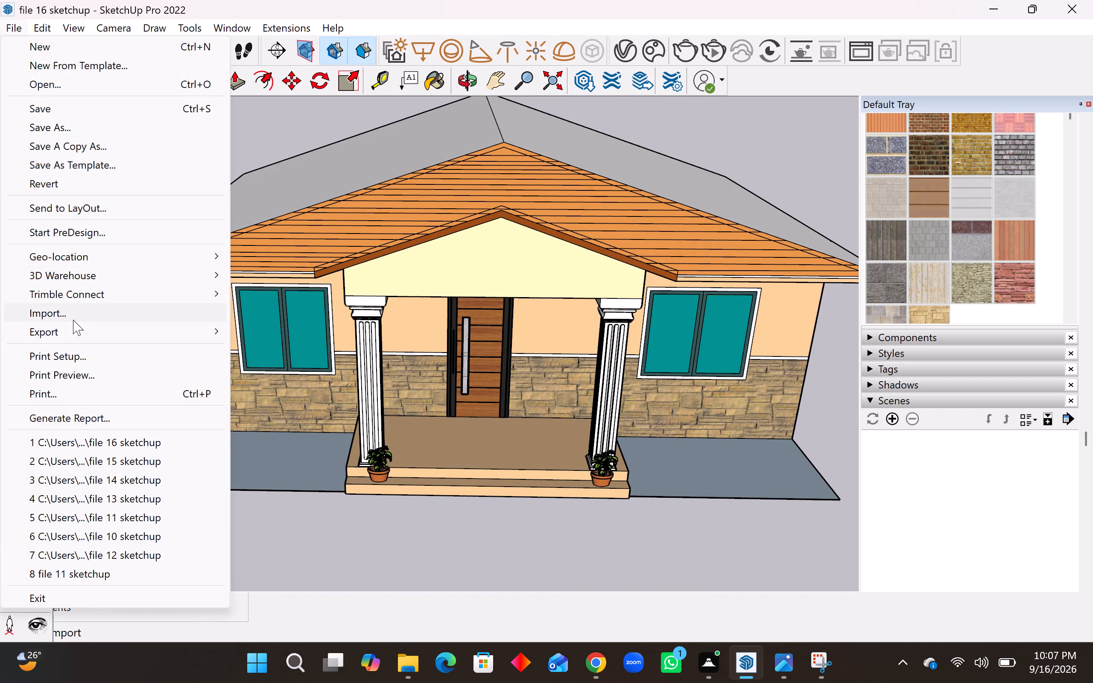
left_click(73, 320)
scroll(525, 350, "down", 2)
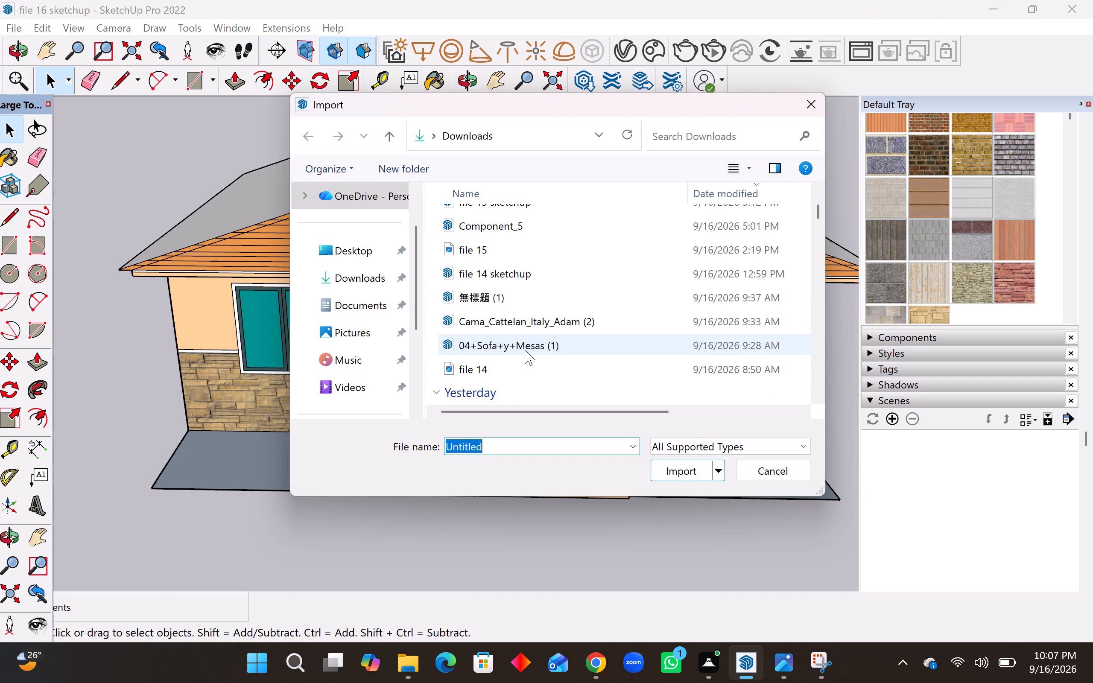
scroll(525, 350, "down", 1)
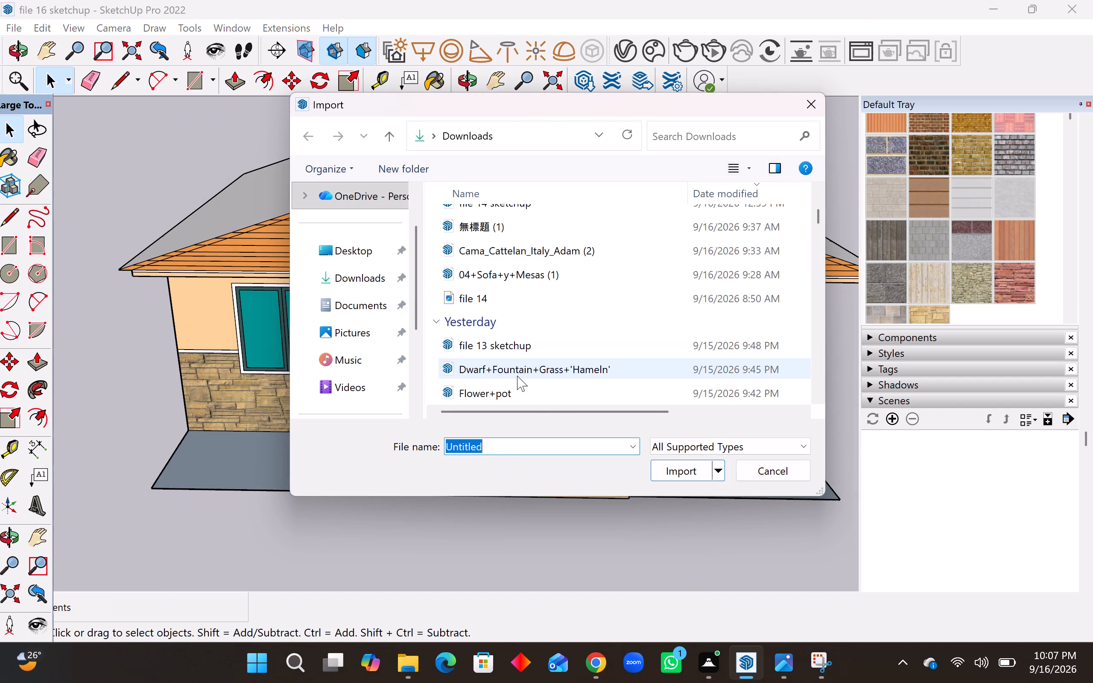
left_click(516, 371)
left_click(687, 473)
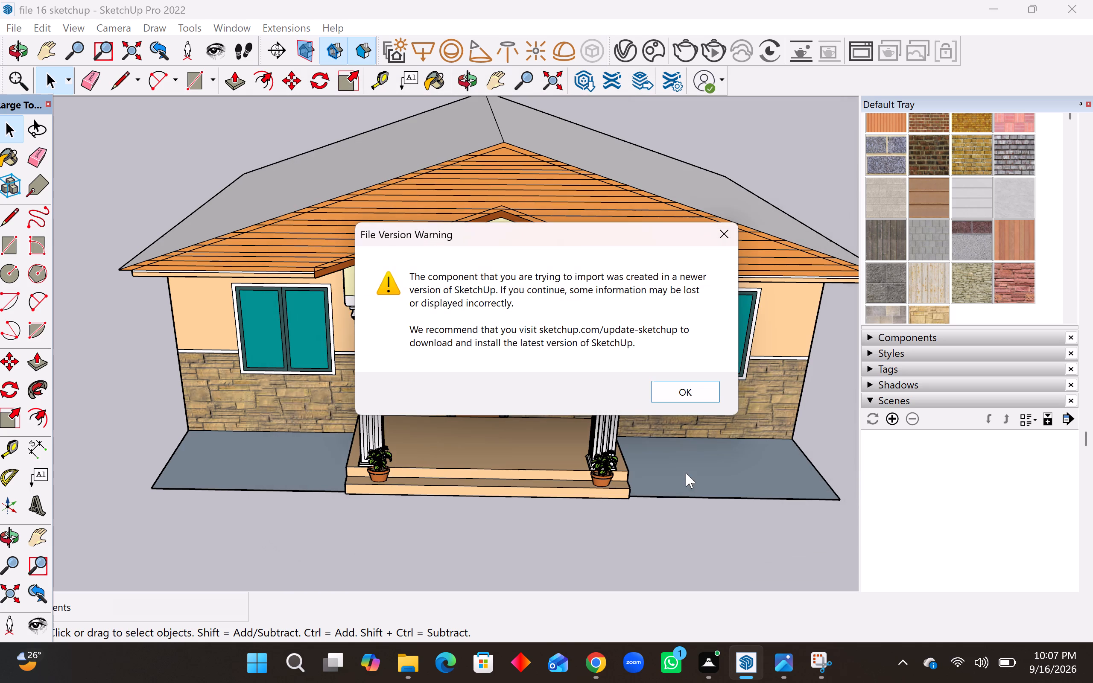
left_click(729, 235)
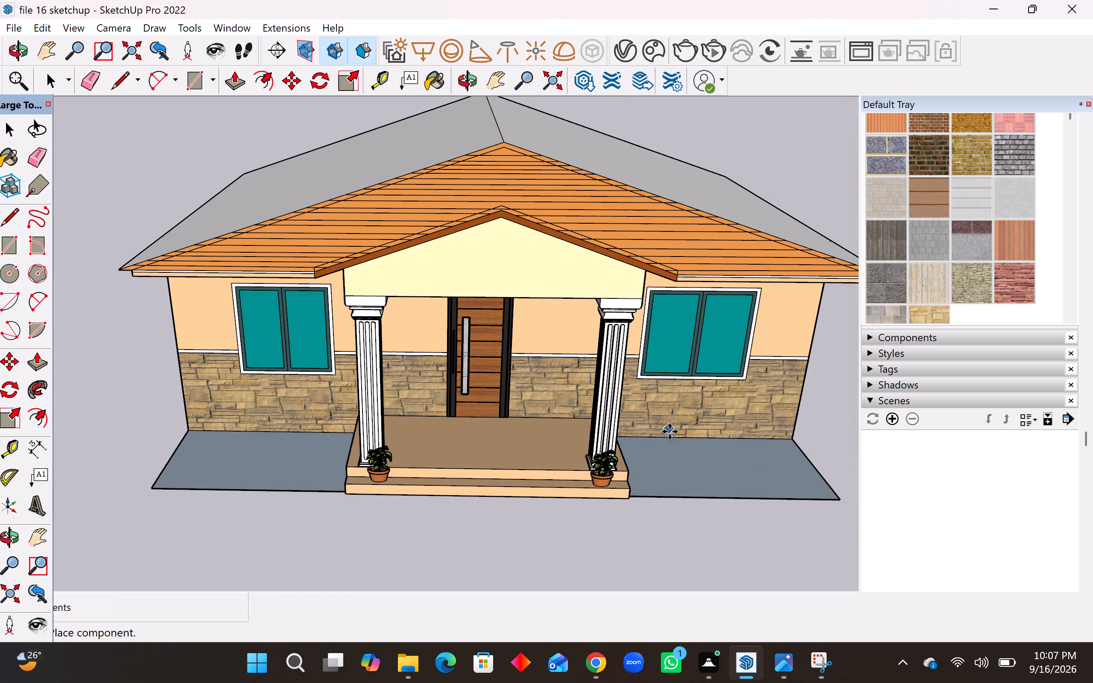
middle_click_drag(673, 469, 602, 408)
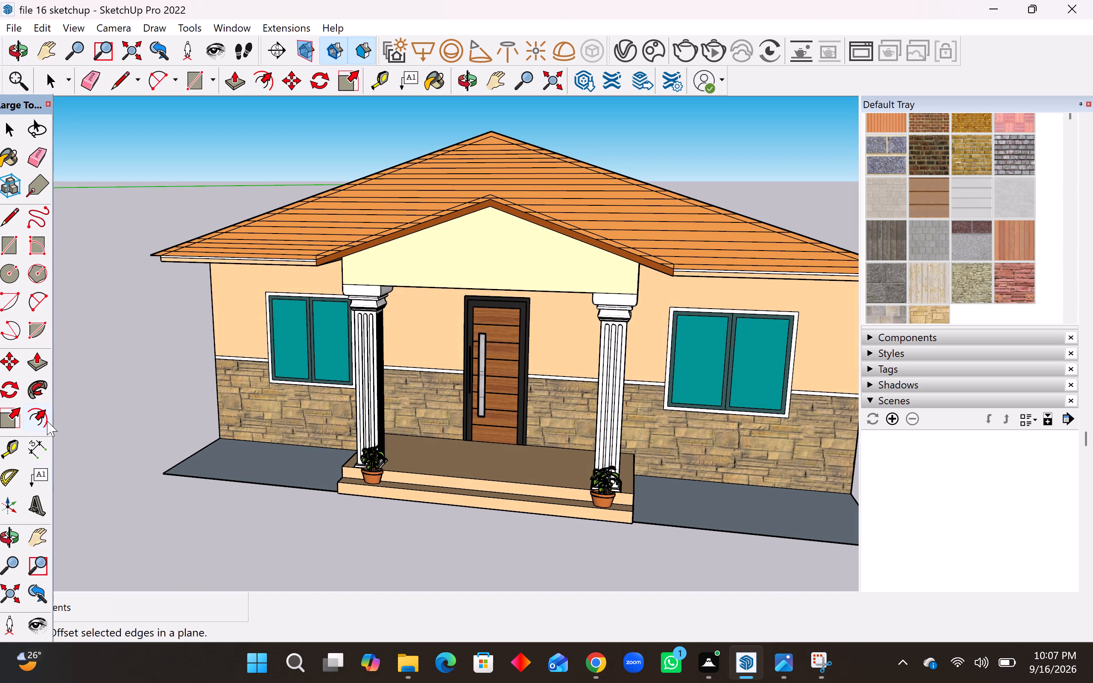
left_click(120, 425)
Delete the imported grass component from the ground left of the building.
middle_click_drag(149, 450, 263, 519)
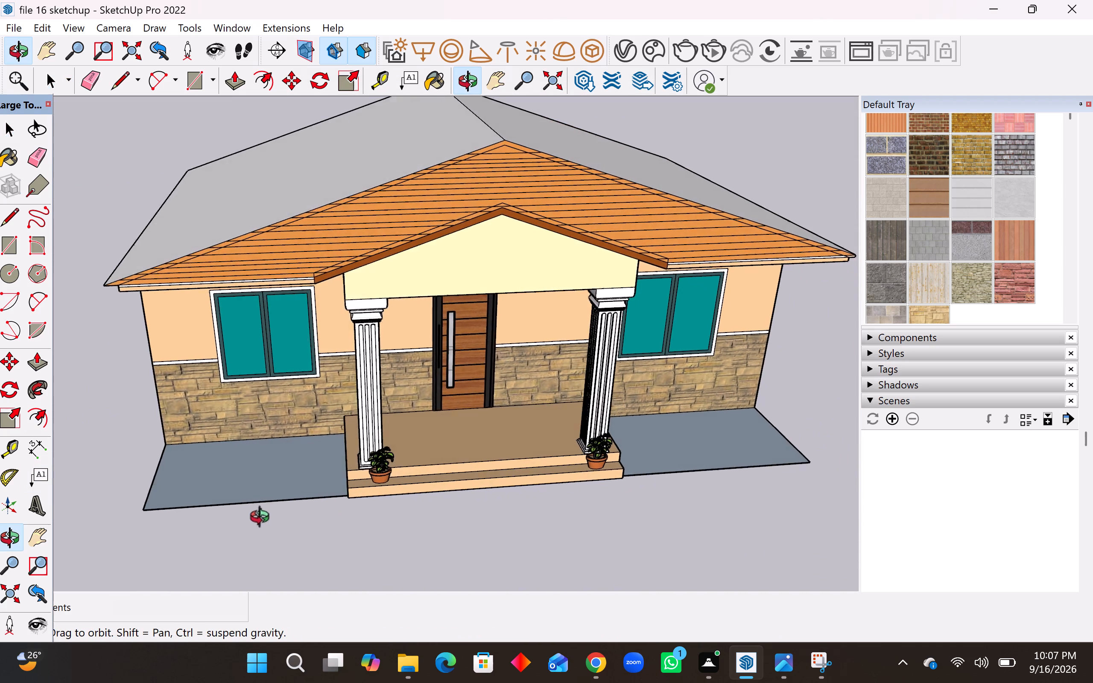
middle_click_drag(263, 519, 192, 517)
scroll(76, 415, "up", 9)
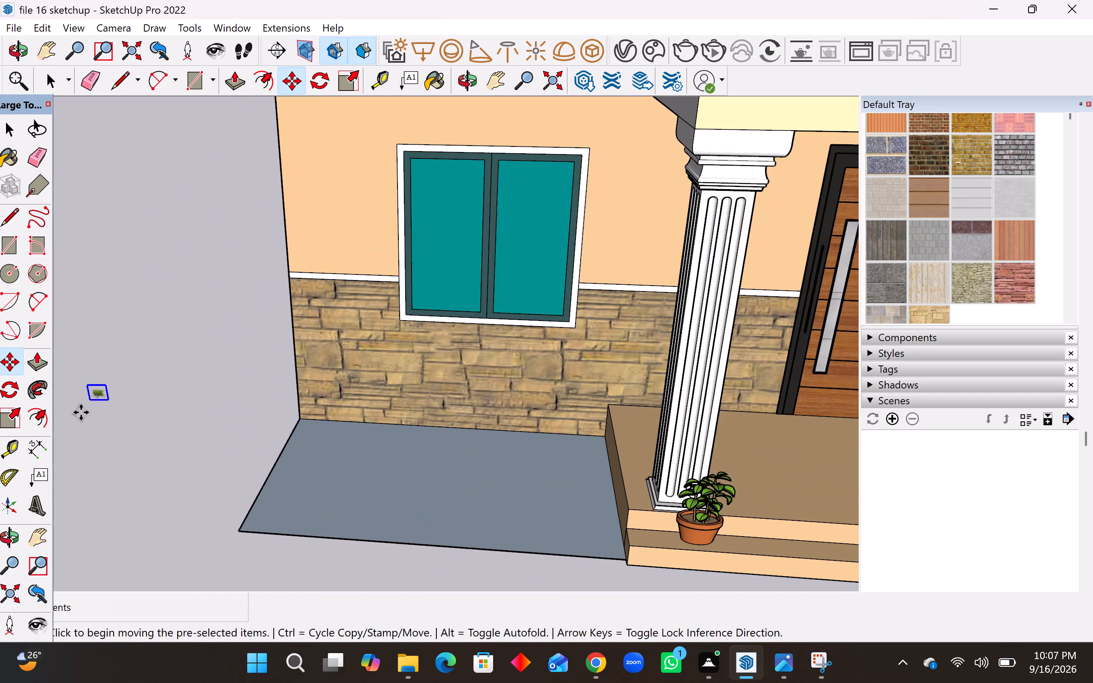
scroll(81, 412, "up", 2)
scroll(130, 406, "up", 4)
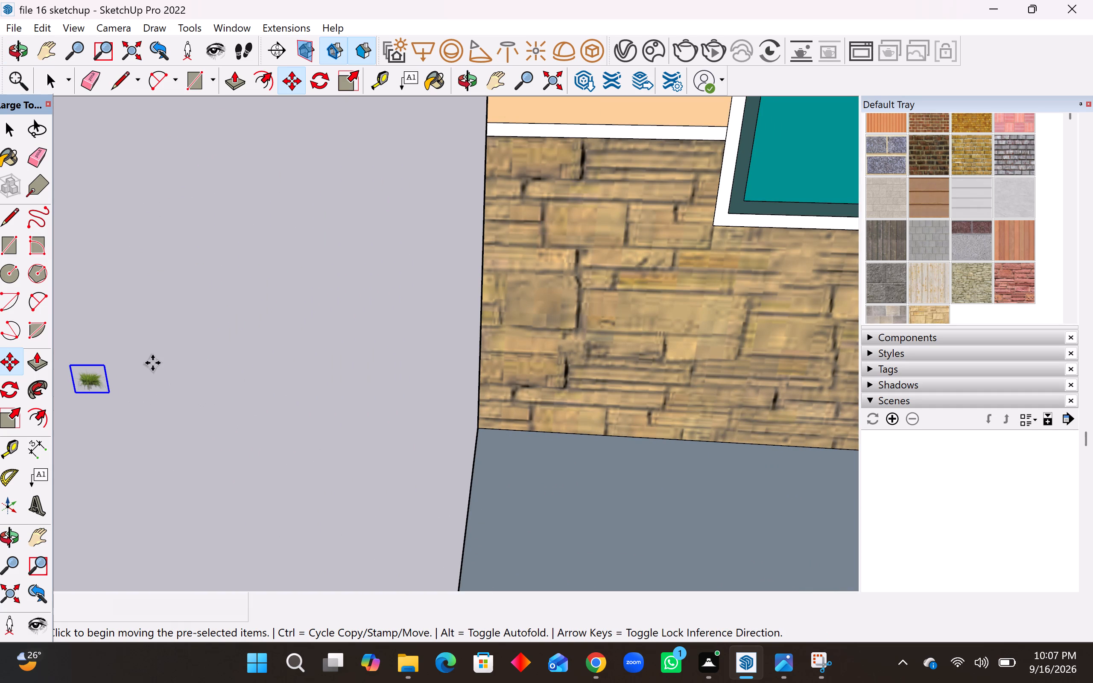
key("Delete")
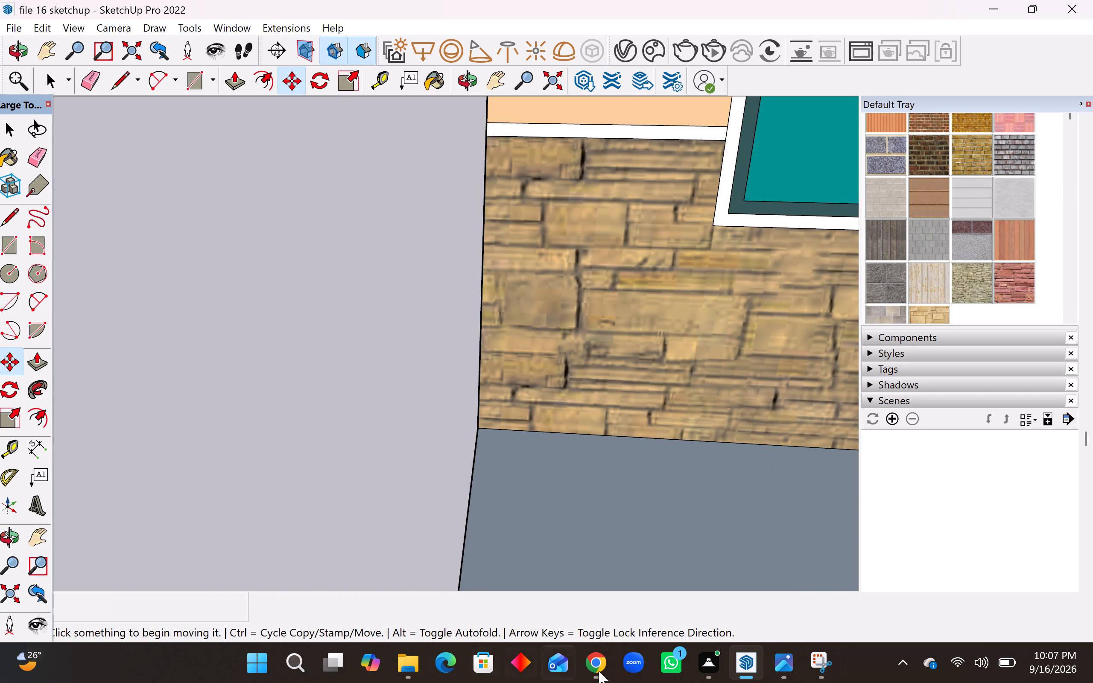
Switch to 3D Warehouse in Chrome and replace the pillars search with a model search for grass.
left_click(591, 666)
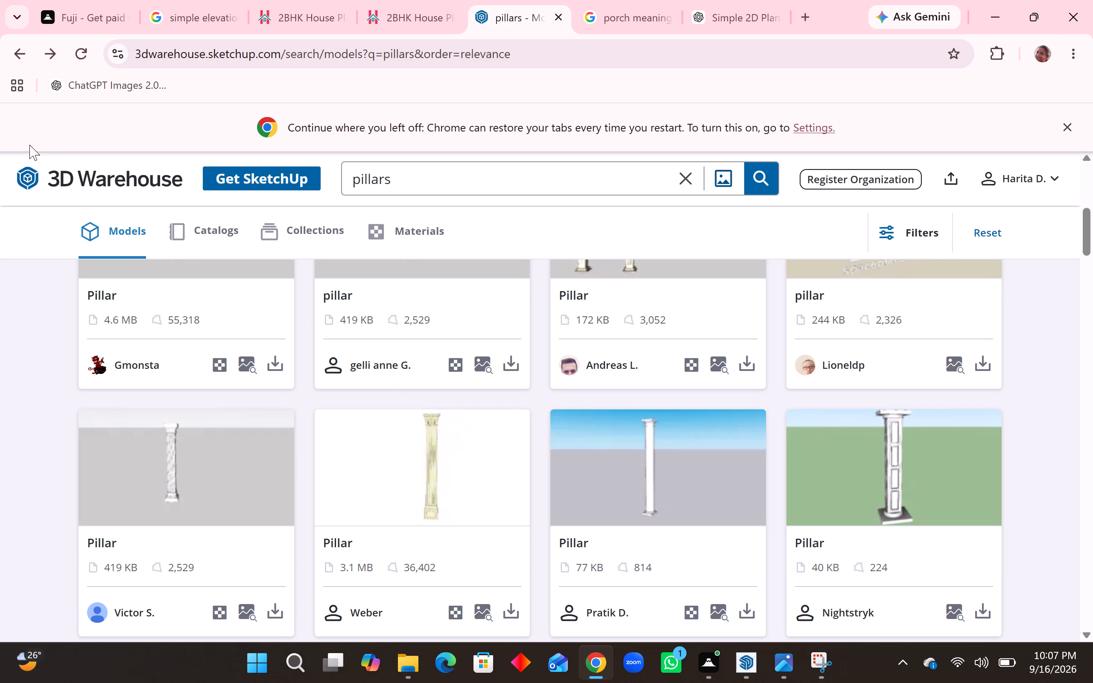
left_click(691, 182)
left_click(605, 176)
type("grass")
key("Return")
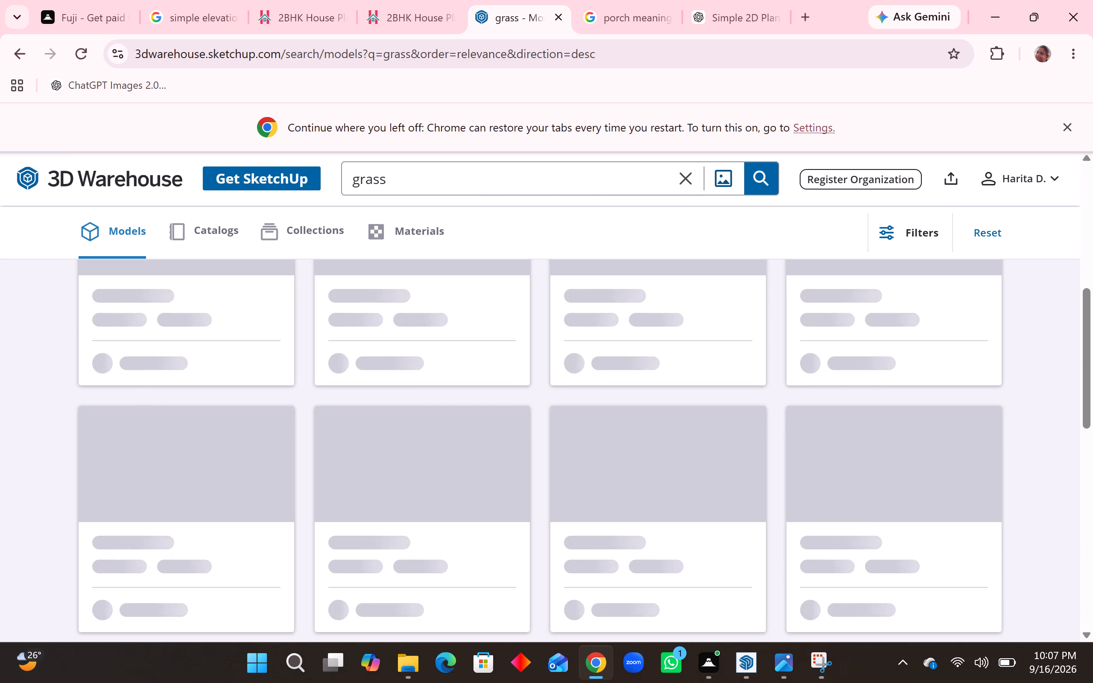
Find the 1 MB grass model with a long green hedge and a small separate bush, and download it.
scroll(535, 606, "down", 4)
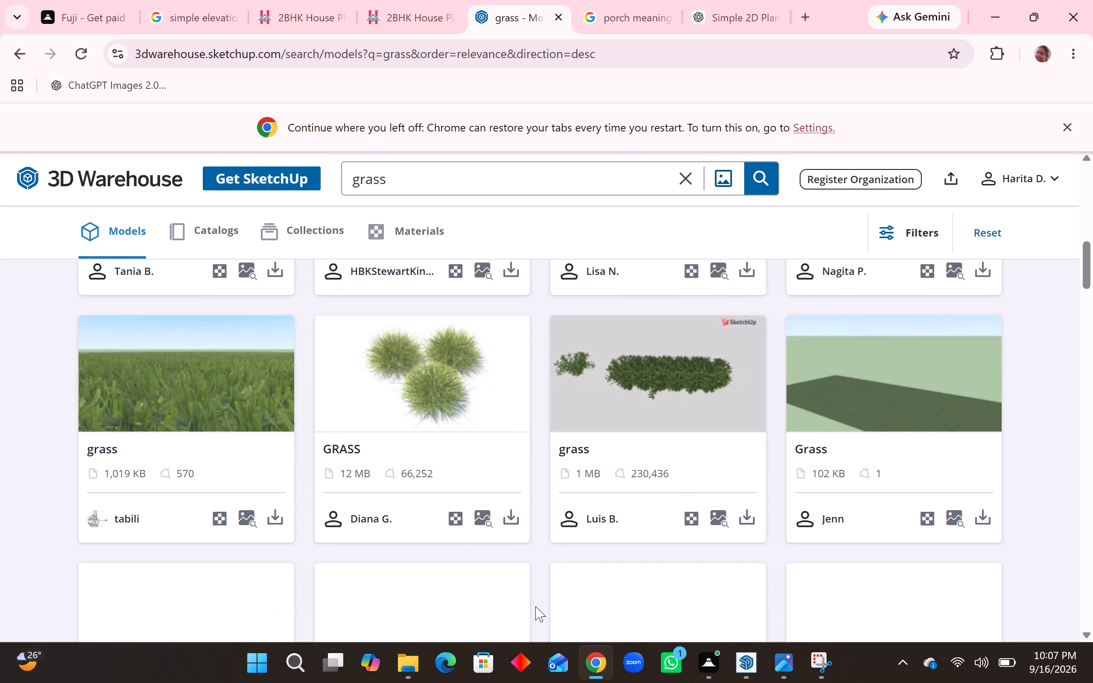
scroll(536, 598, "up", 9)
scroll(542, 548, "up", 4)
scroll(542, 548, "down", 3)
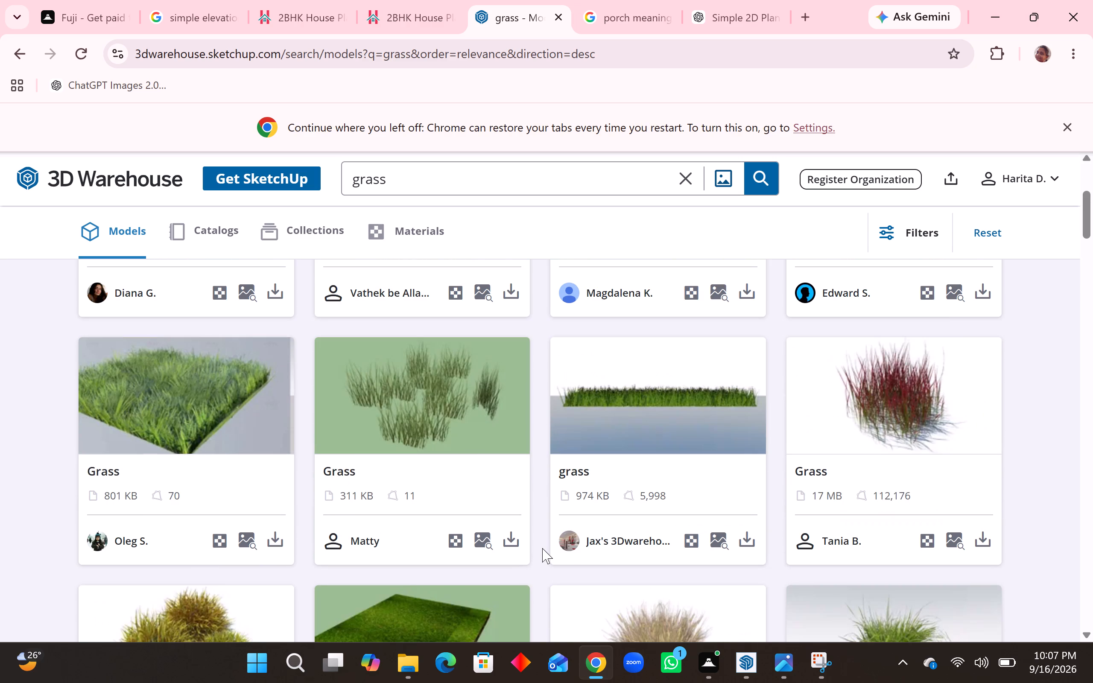
scroll(542, 548, "down", 5)
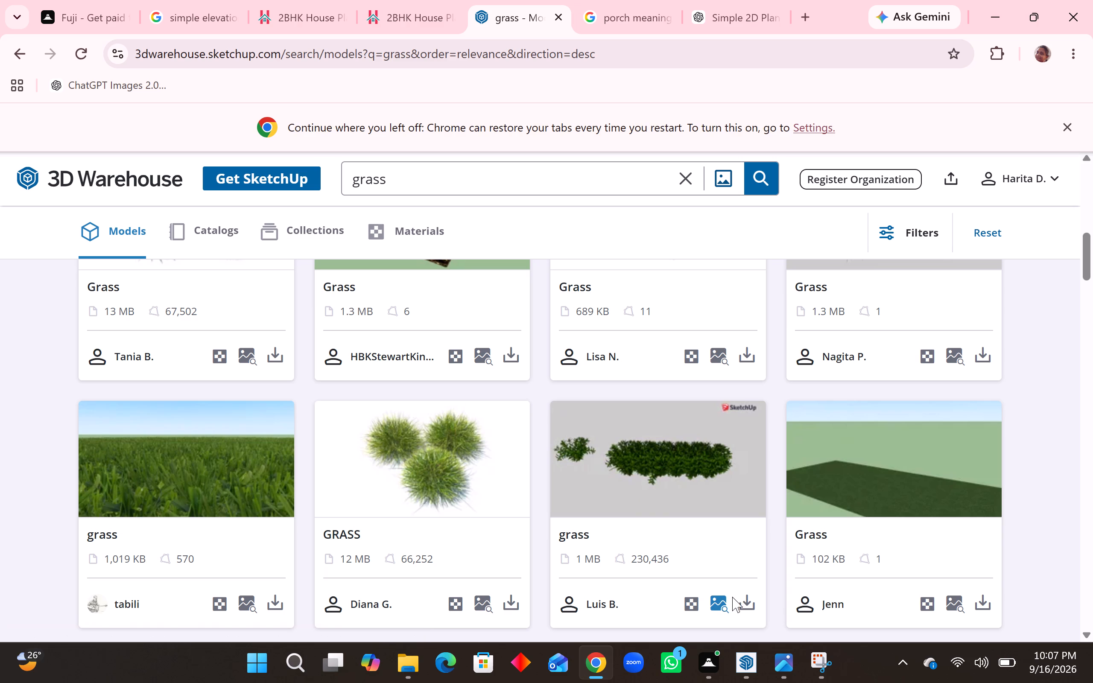
left_click(746, 603)
left_click(755, 465)
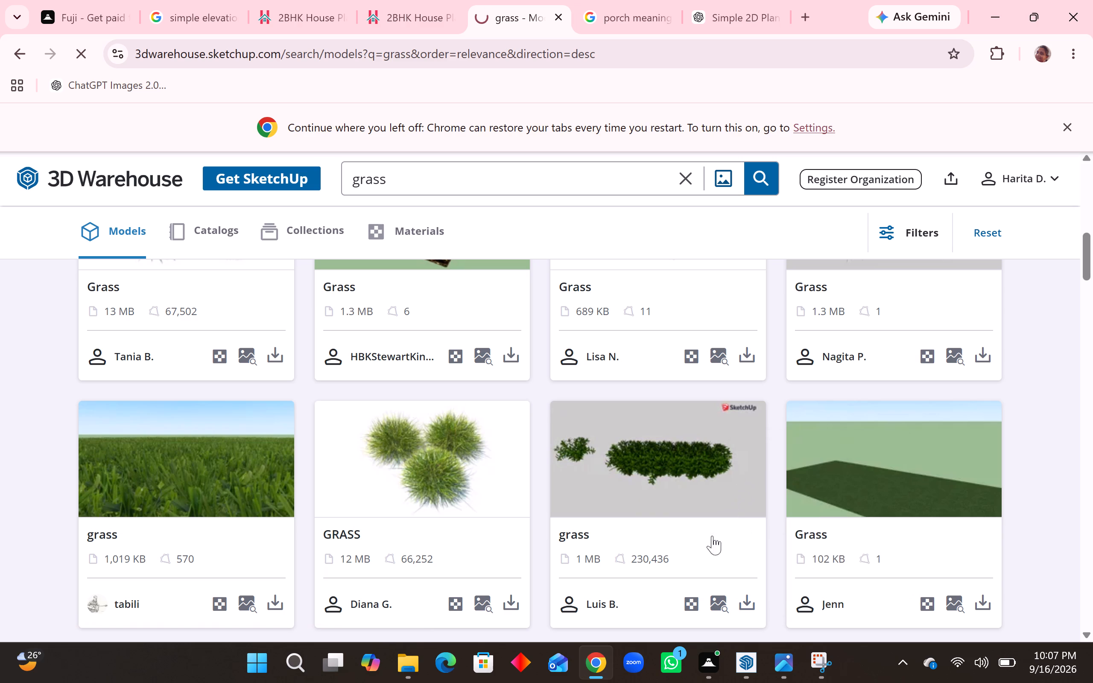
Switch to SketchUp, import the Sin+título (1) hedge model from Downloads, and place it on the open ground left of the building.
left_click(736, 667)
scroll(410, 391, "down", 12)
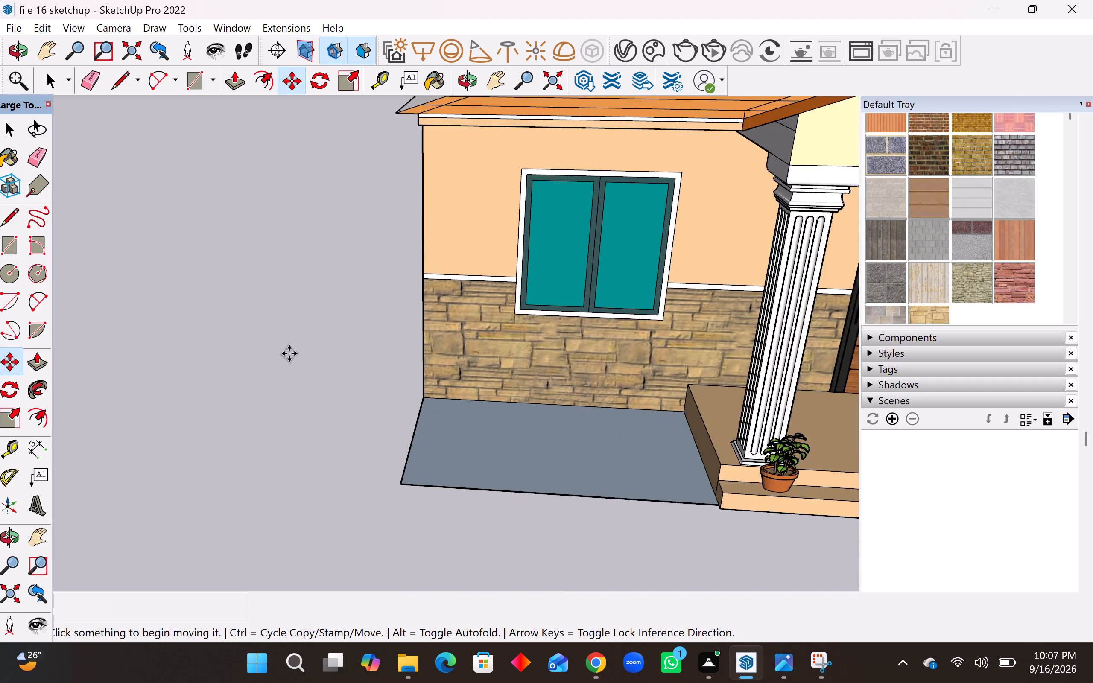
scroll(289, 353, "down", 6)
left_click(12, 29)
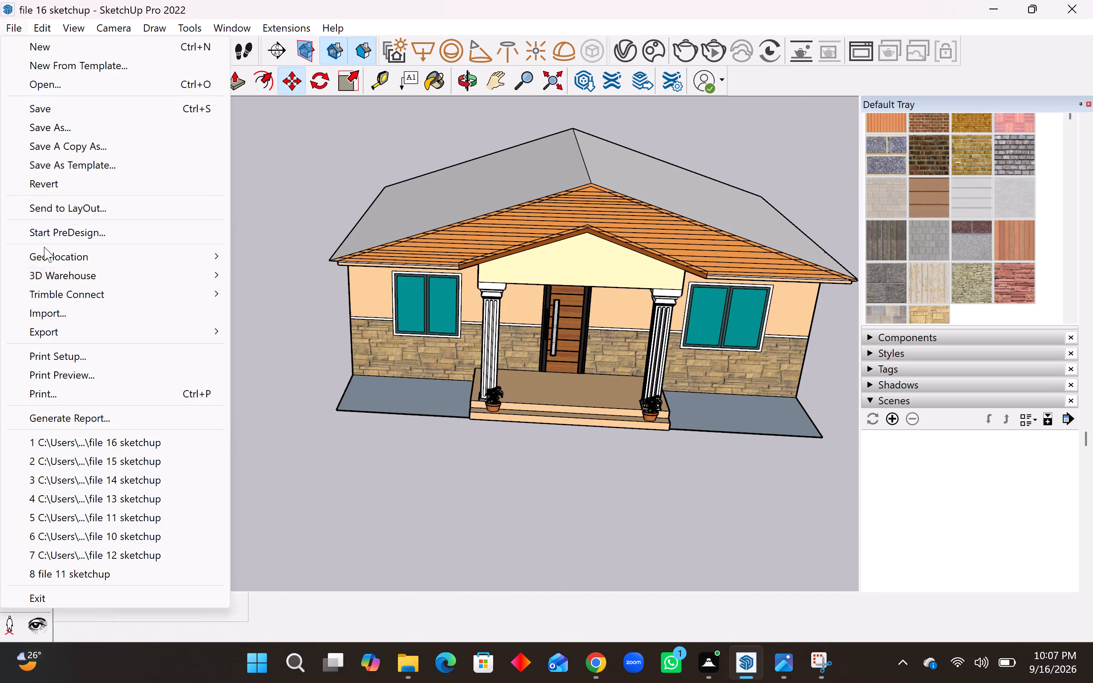
left_click(51, 312)
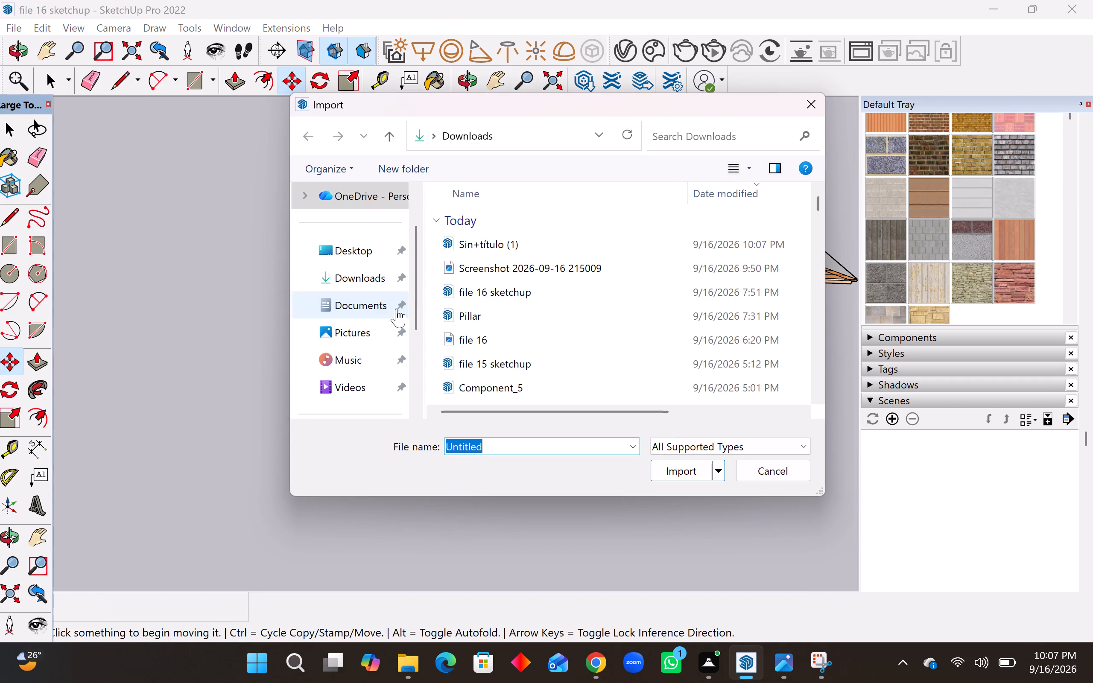
left_click(503, 246)
left_click(666, 471)
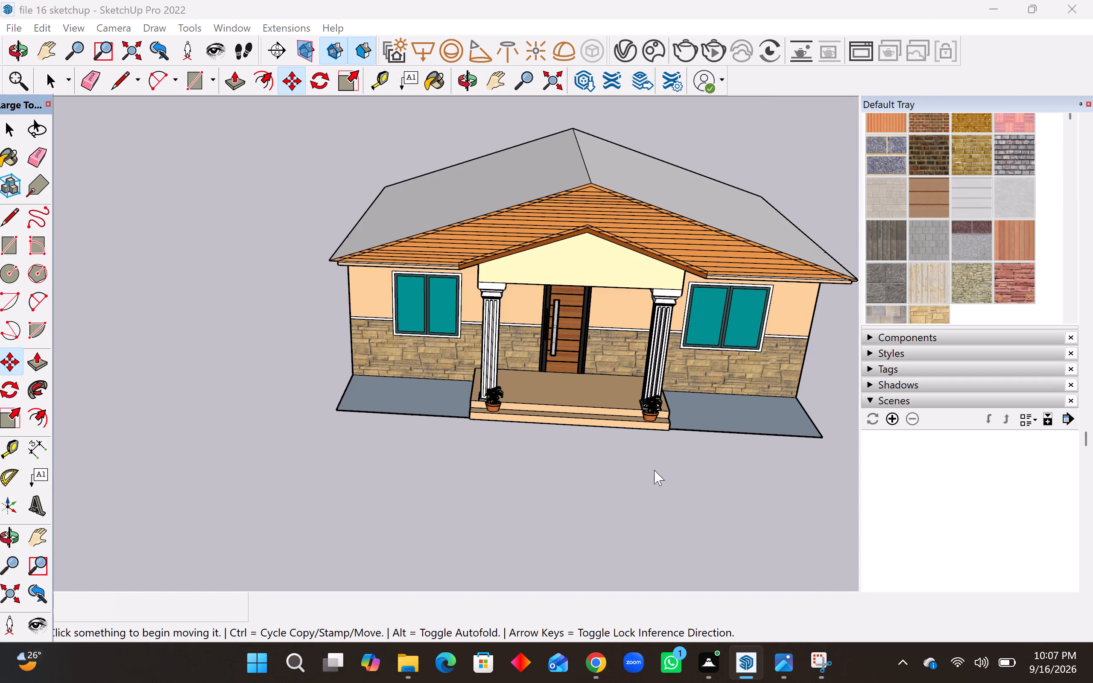
middle_click_drag(375, 455, 454, 414)
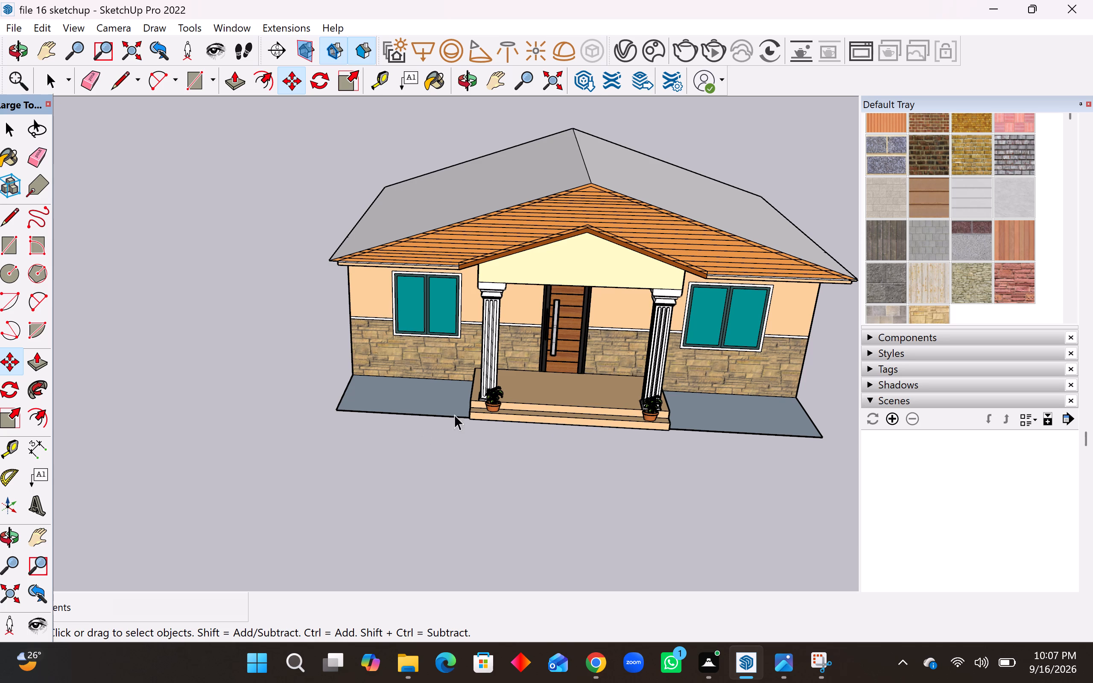
middle_click_drag(454, 414, 458, 412)
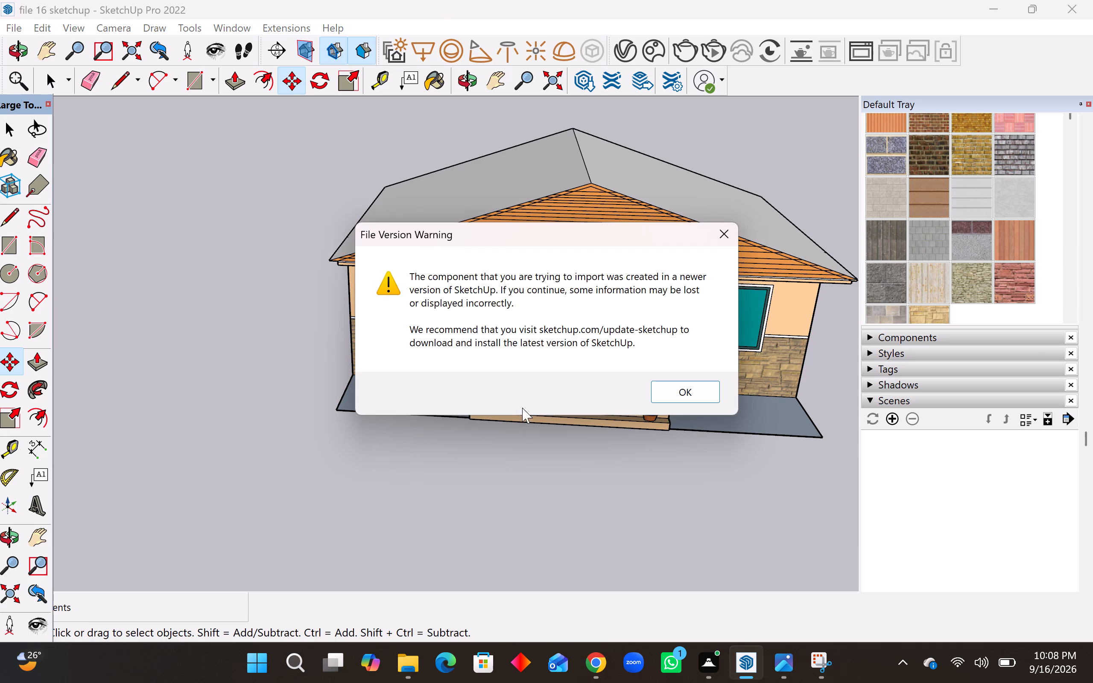
left_click(717, 236)
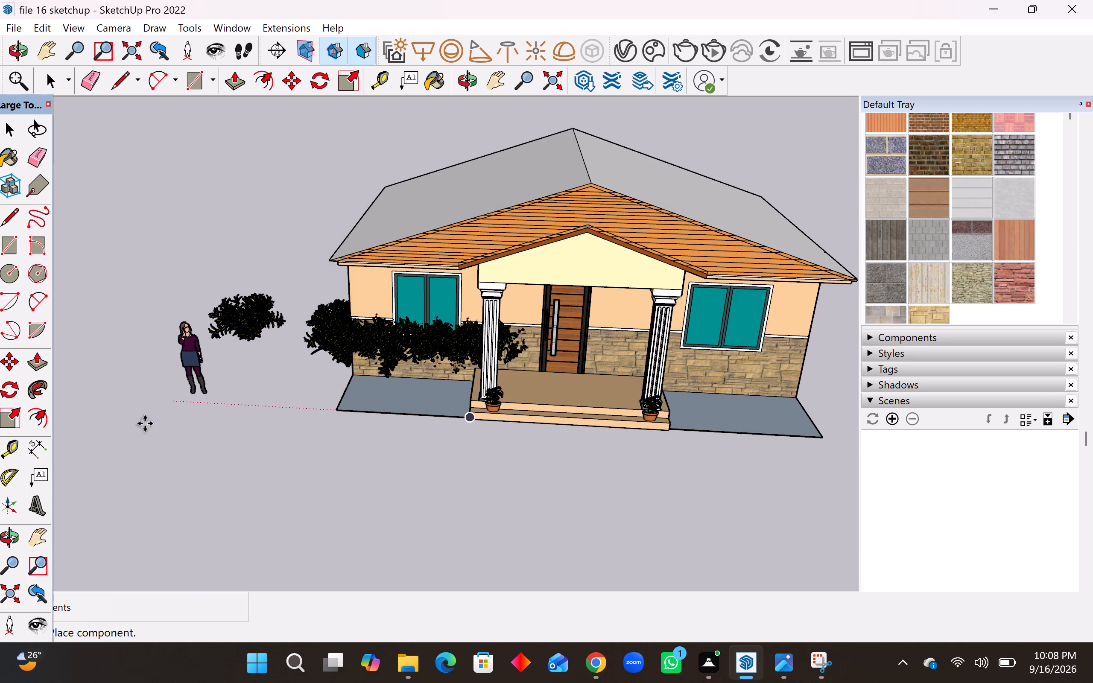
scroll(619, 457, "down", 4)
scroll(722, 463, "down", 3)
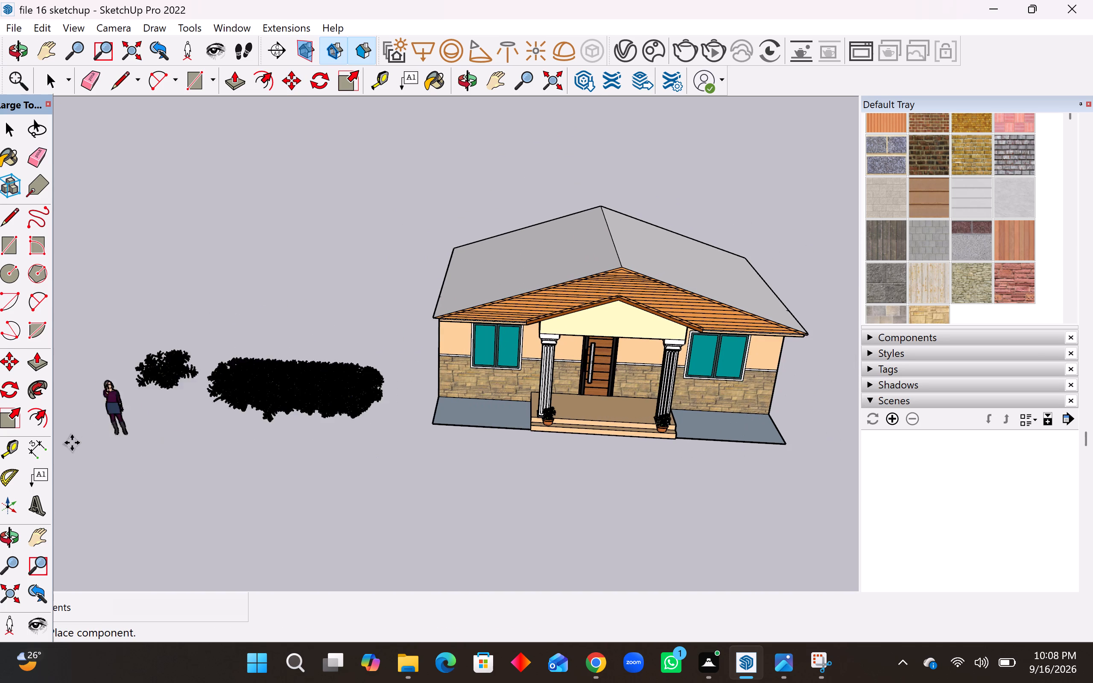
left_click(70, 443)
Explode the imported hedge component into its separate parts.
middle_click_drag(100, 449, 231, 496)
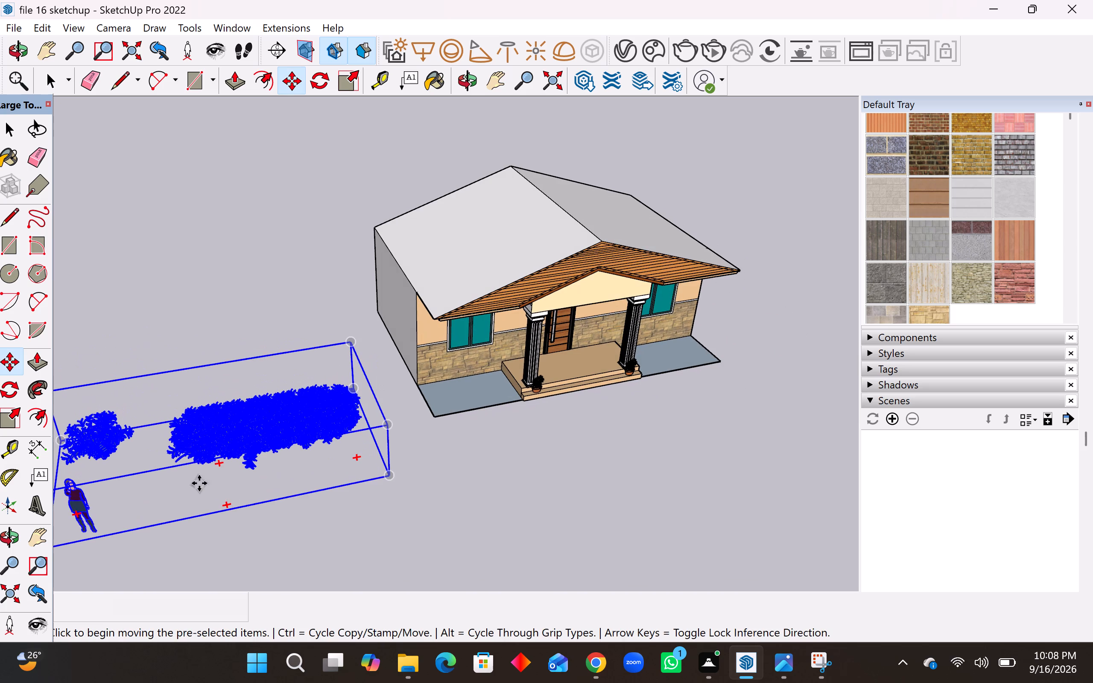
right_click(202, 464)
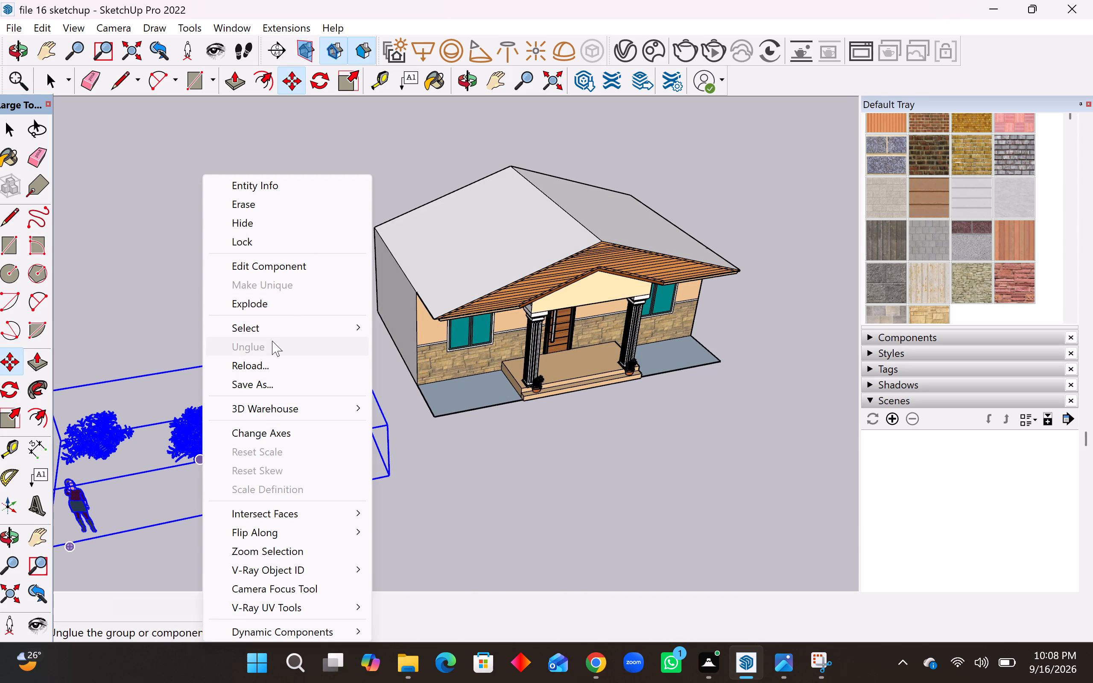
left_click(270, 299)
left_click(376, 466)
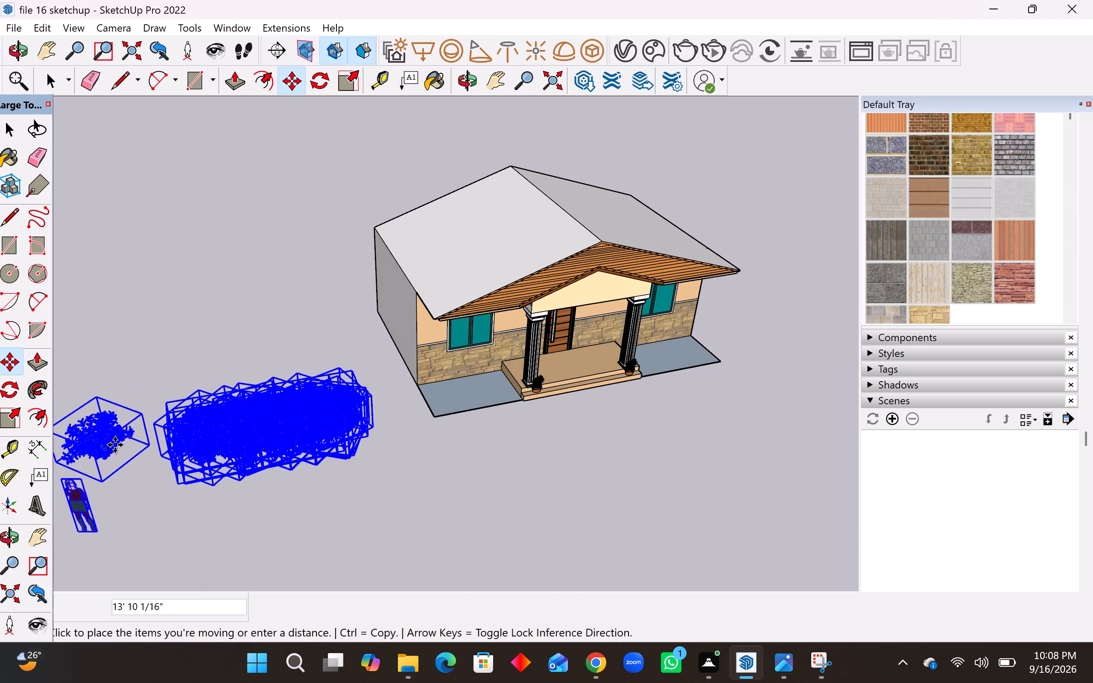
key("Escape")
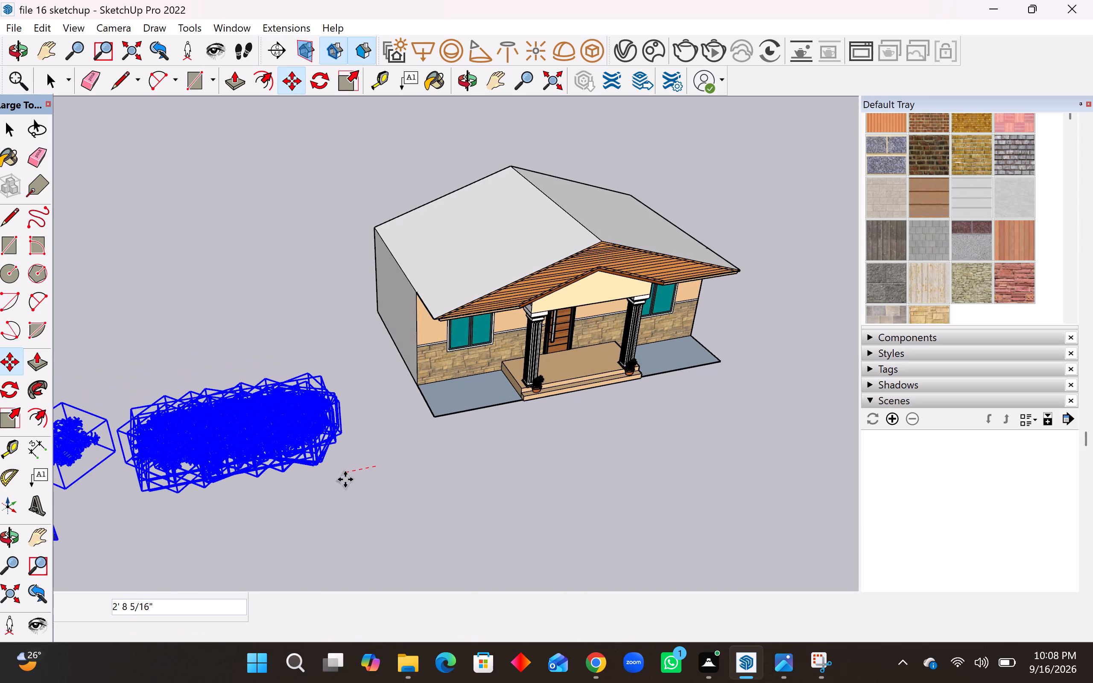
Delete the human figure that came with the imported hedge model.
scroll(498, 472, "down", 4)
key("space")
left_click(398, 496)
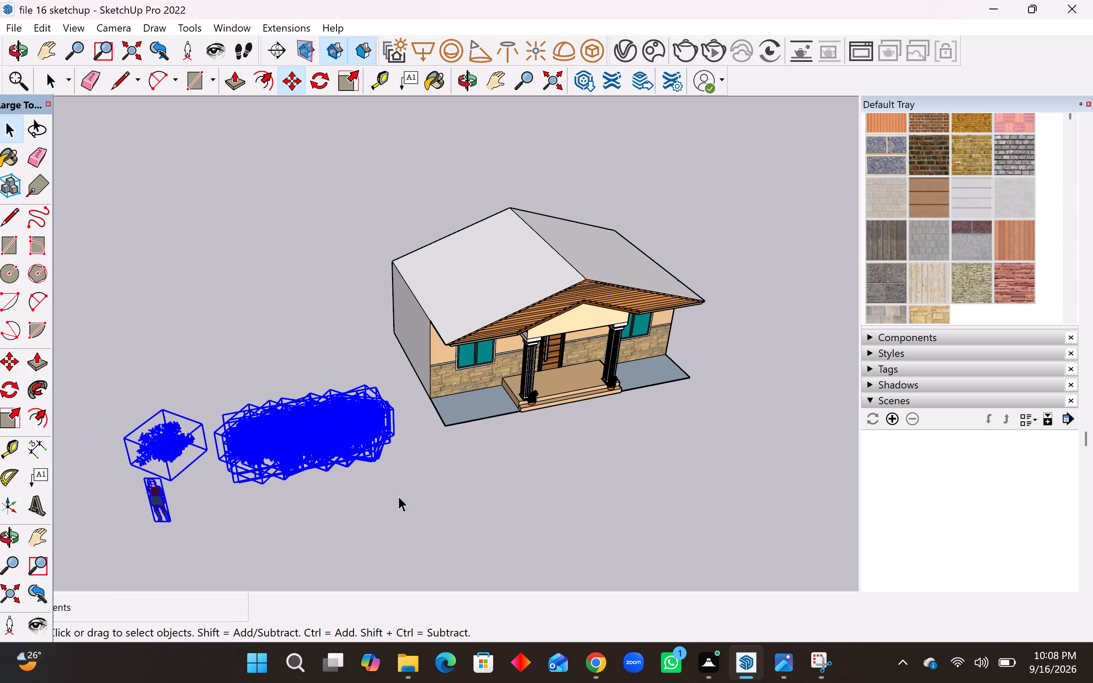
left_click(156, 500)
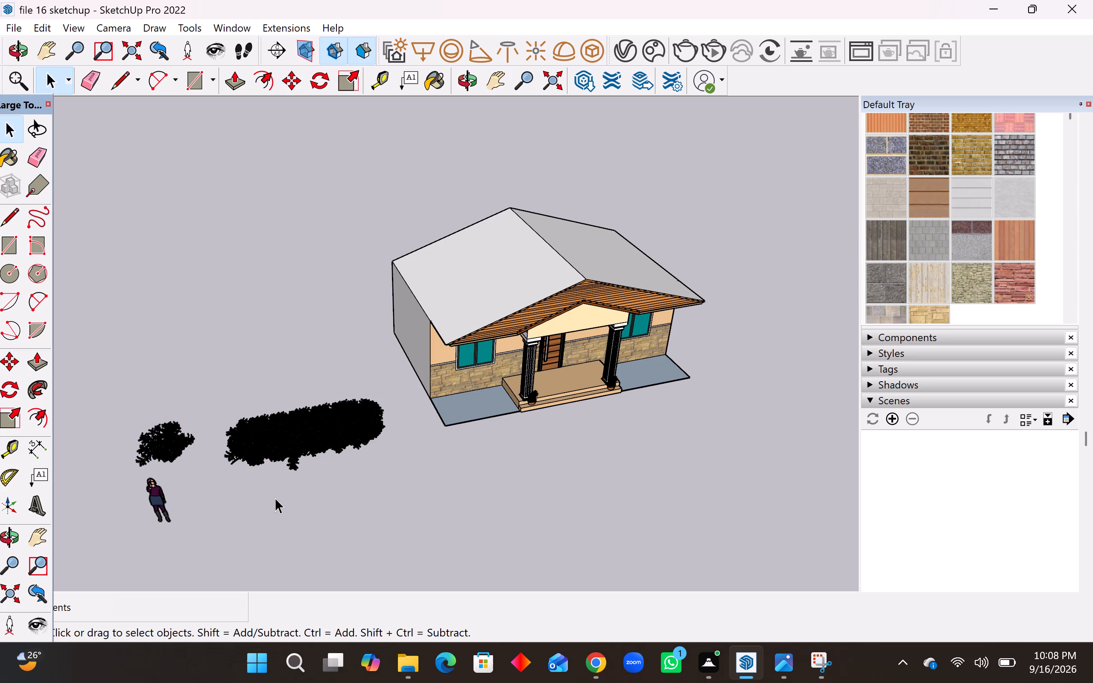
key("Delete")
Select all the pieces of the long hedge, leaving out the small bush, and scale their height to about 0.57.
left_click(271, 452)
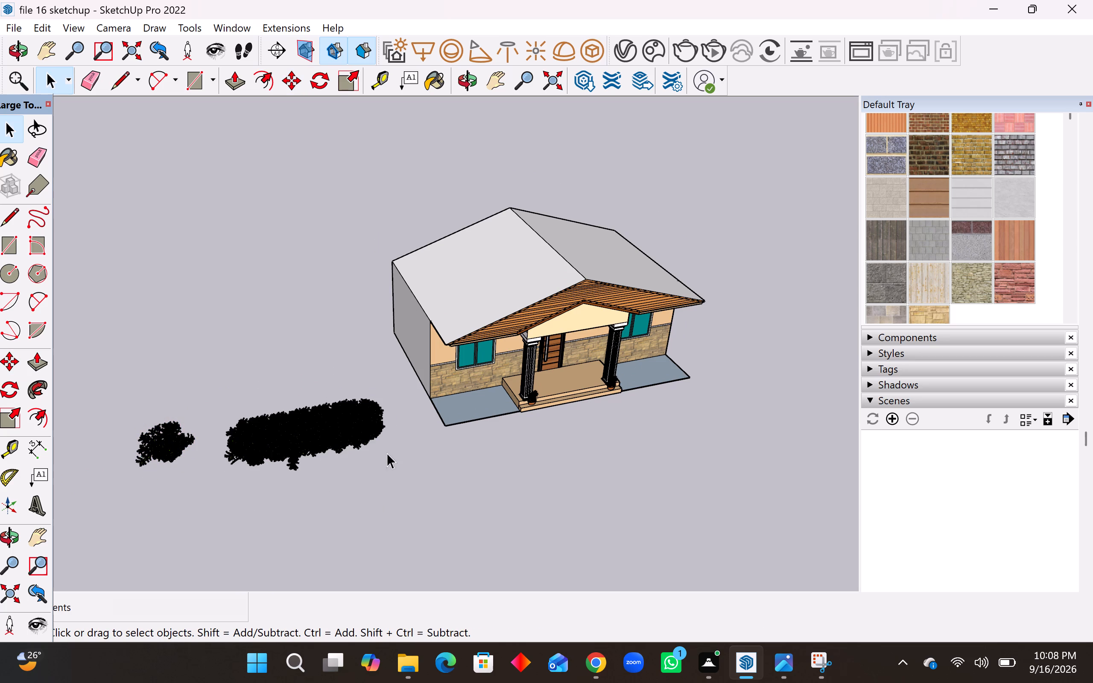
middle_click_drag(358, 428, 326, 350)
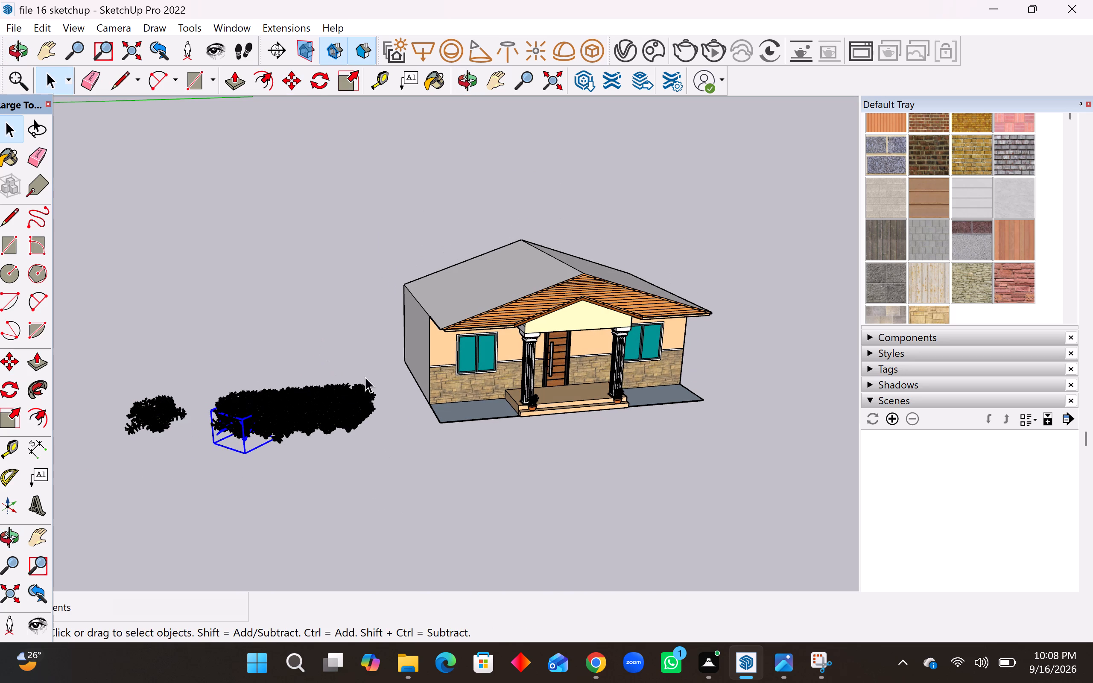
left_click_drag(383, 370, 205, 486)
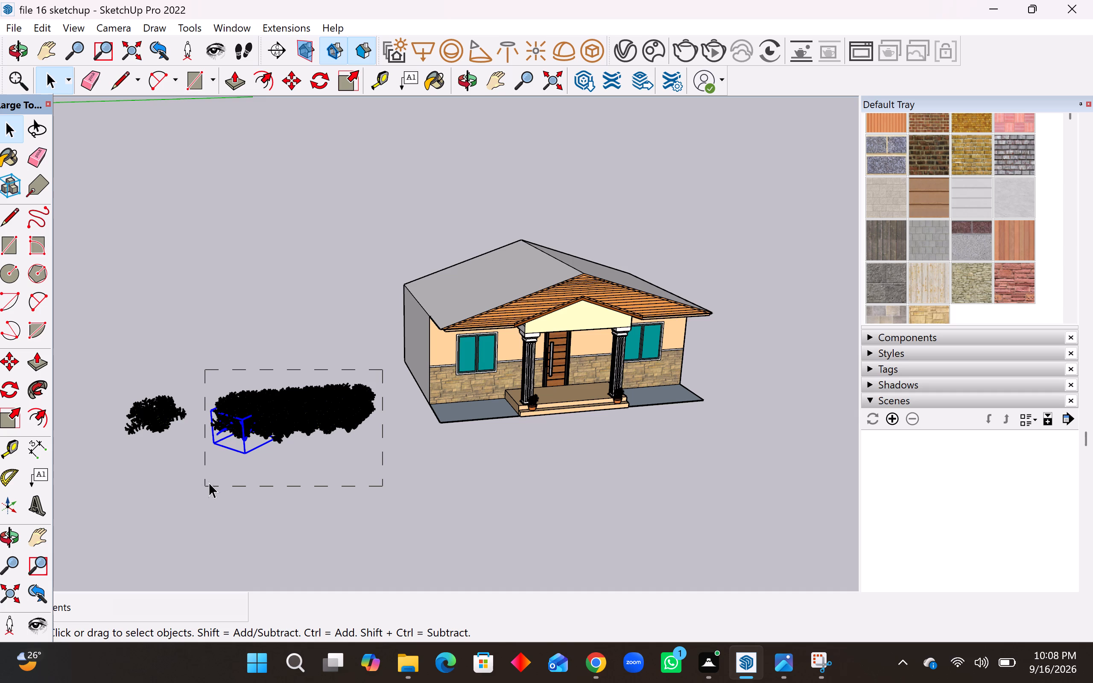
key("m")
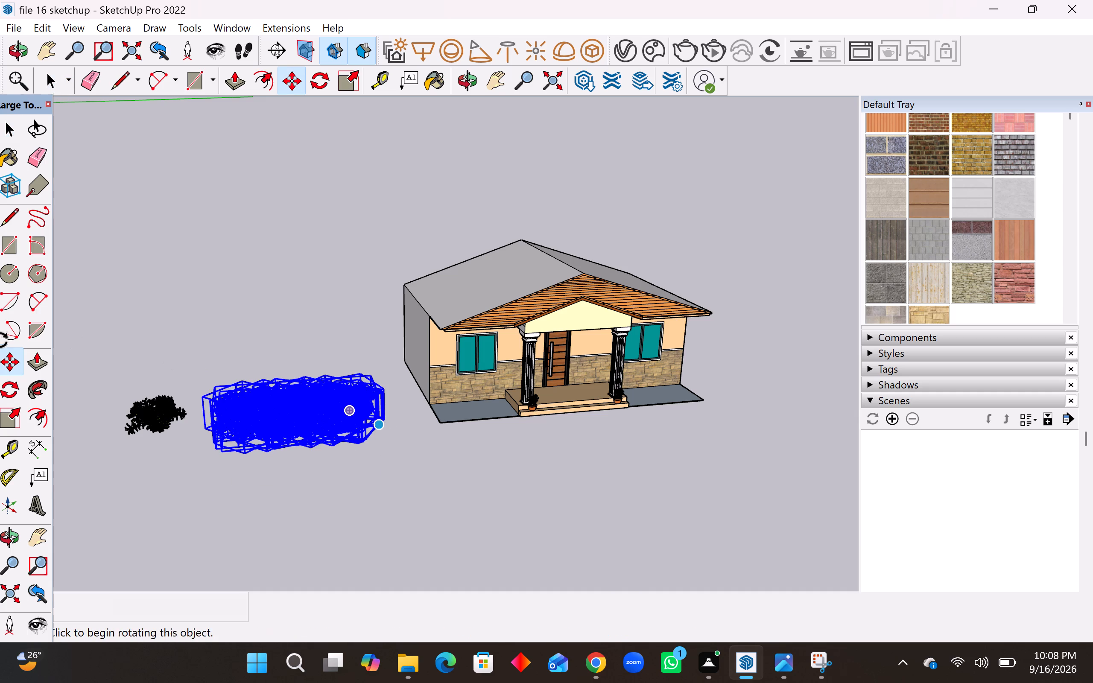
left_click(12, 412)
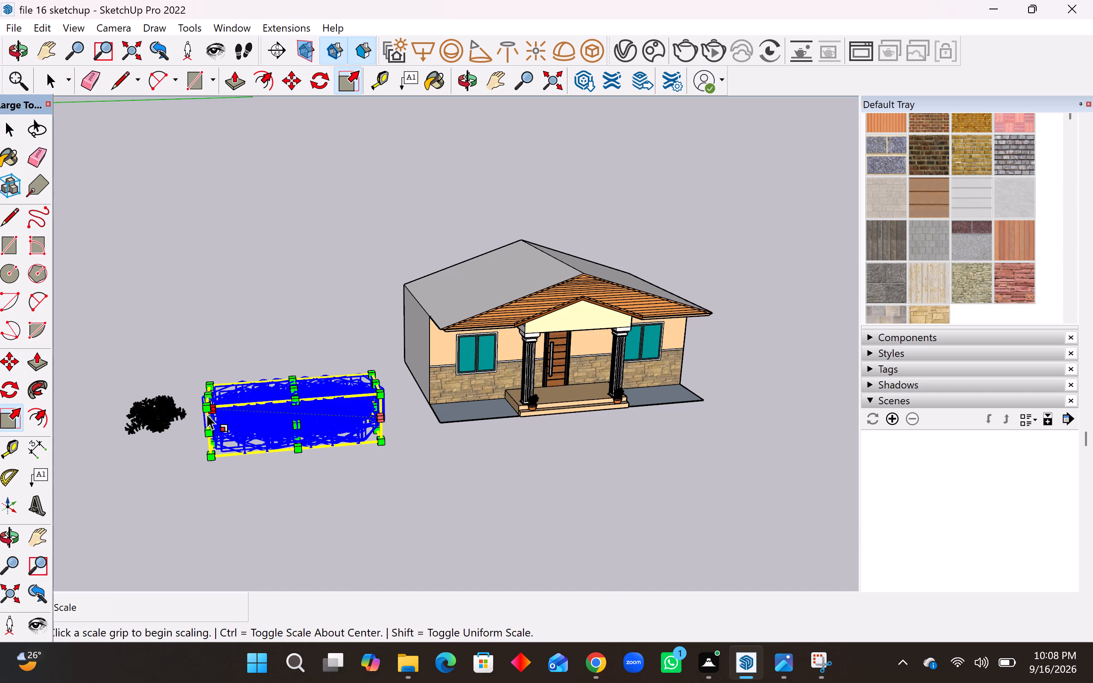
left_click(295, 388)
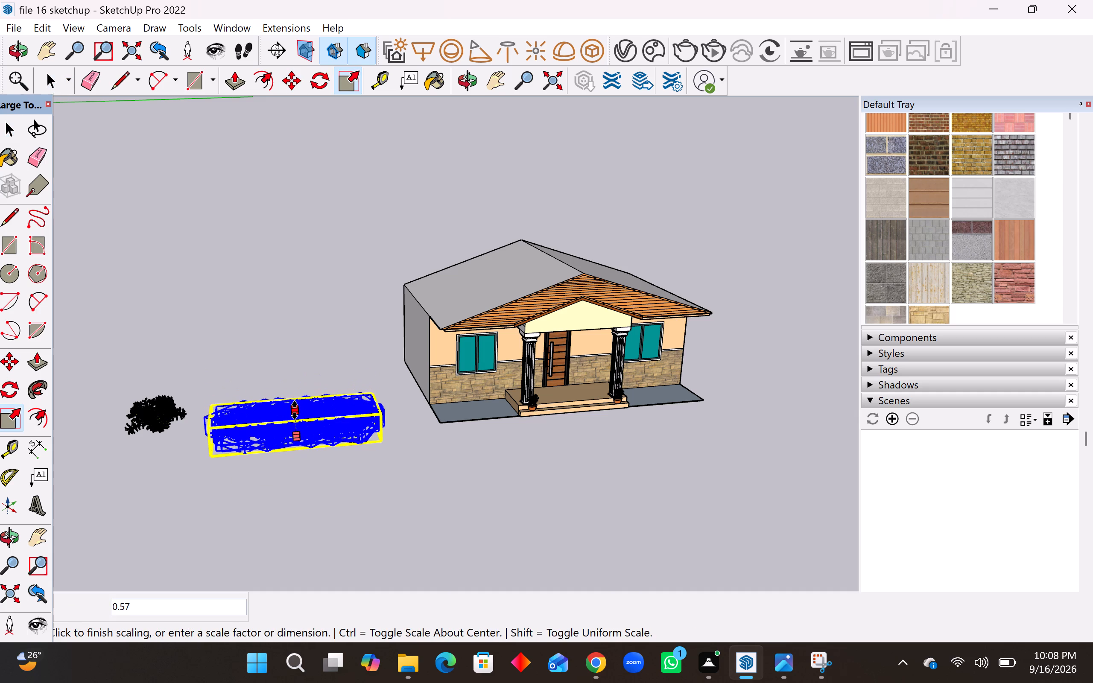
left_click(295, 410)
Scale the long hedge's front-to-back depth to about 0.61.
middle_click_drag(333, 415, 294, 536)
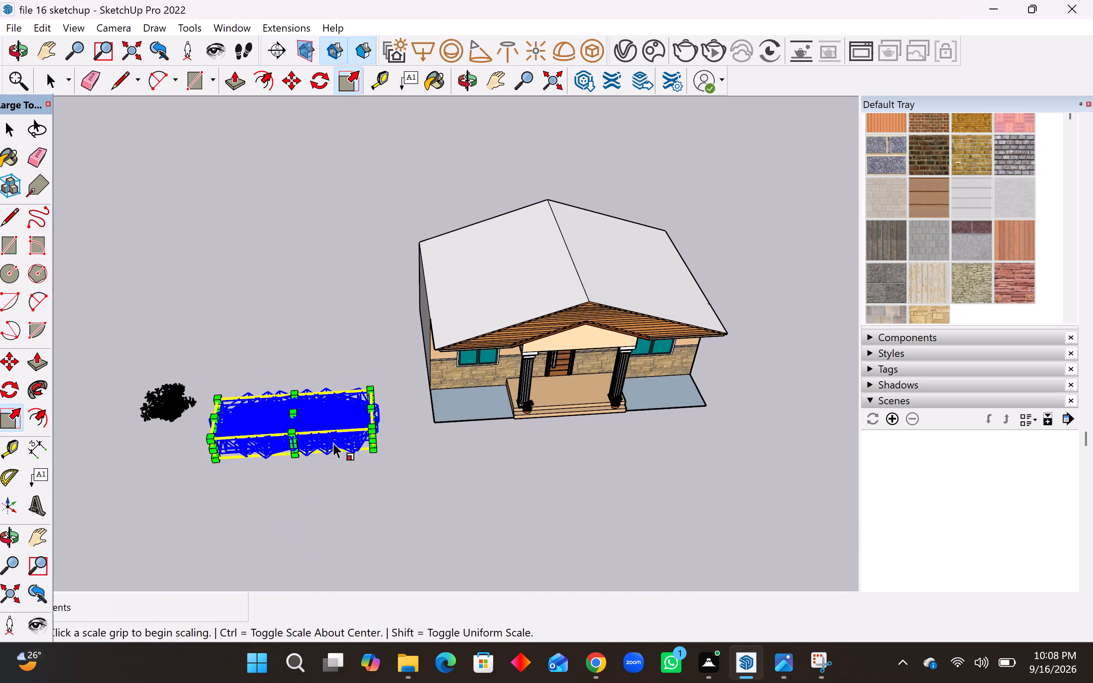
scroll(286, 438, "up", 4)
left_click(295, 448)
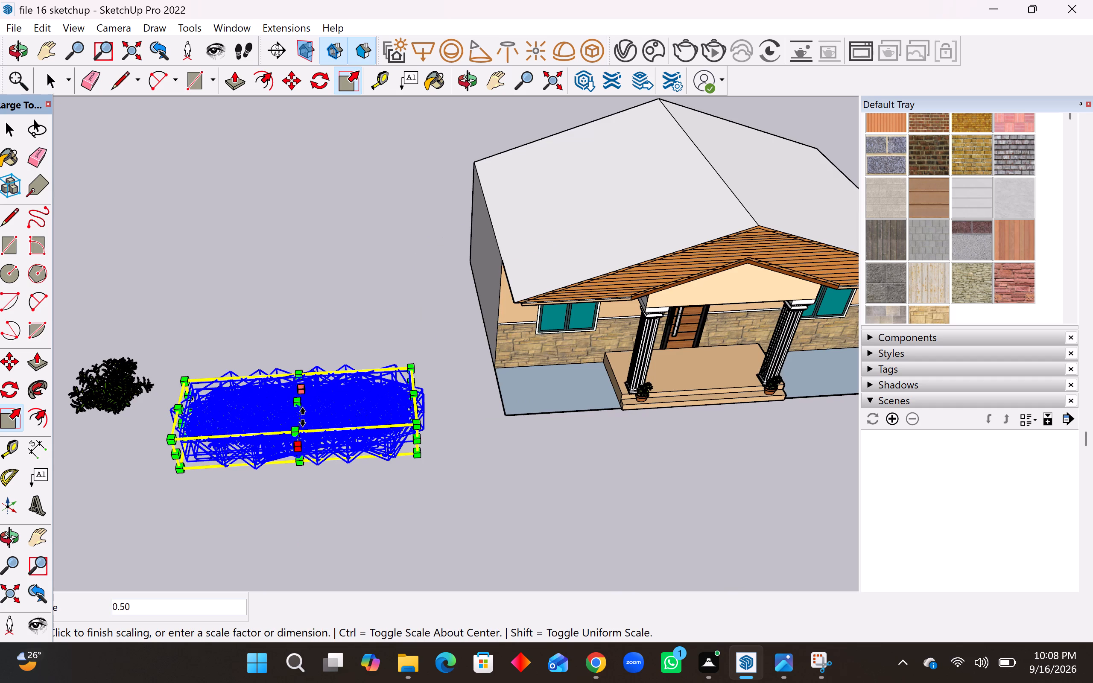
left_click(294, 423)
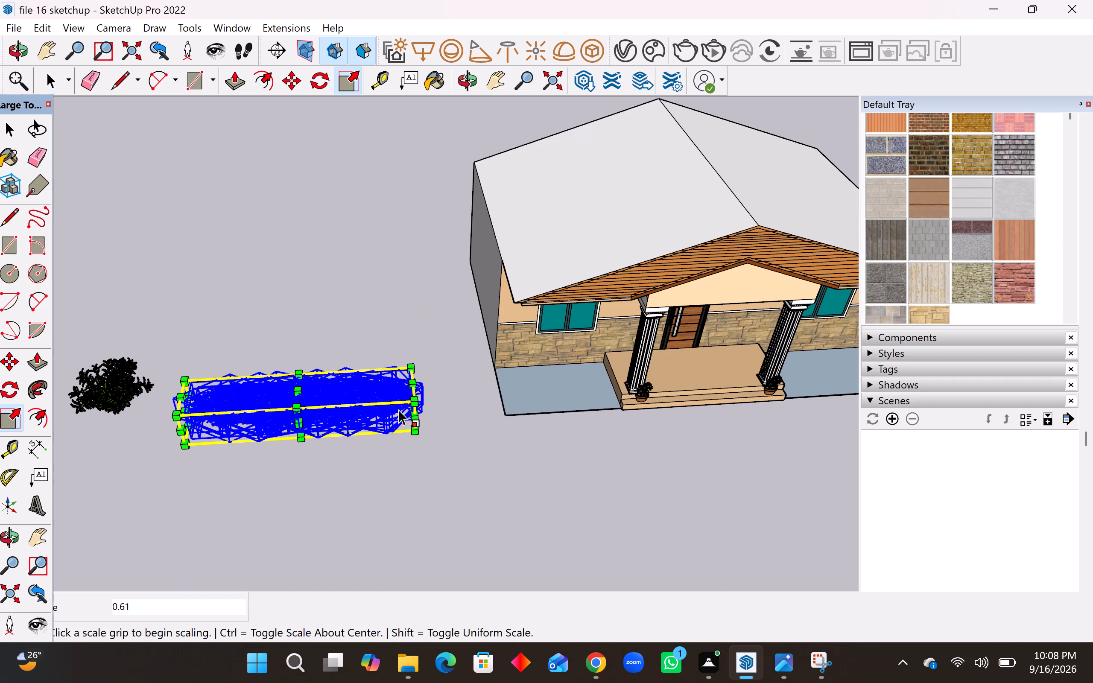
Make the selected long hedge pieces into a single group.
middle_click_drag(400, 381, 222, 354)
scroll(453, 403, "up", 2)
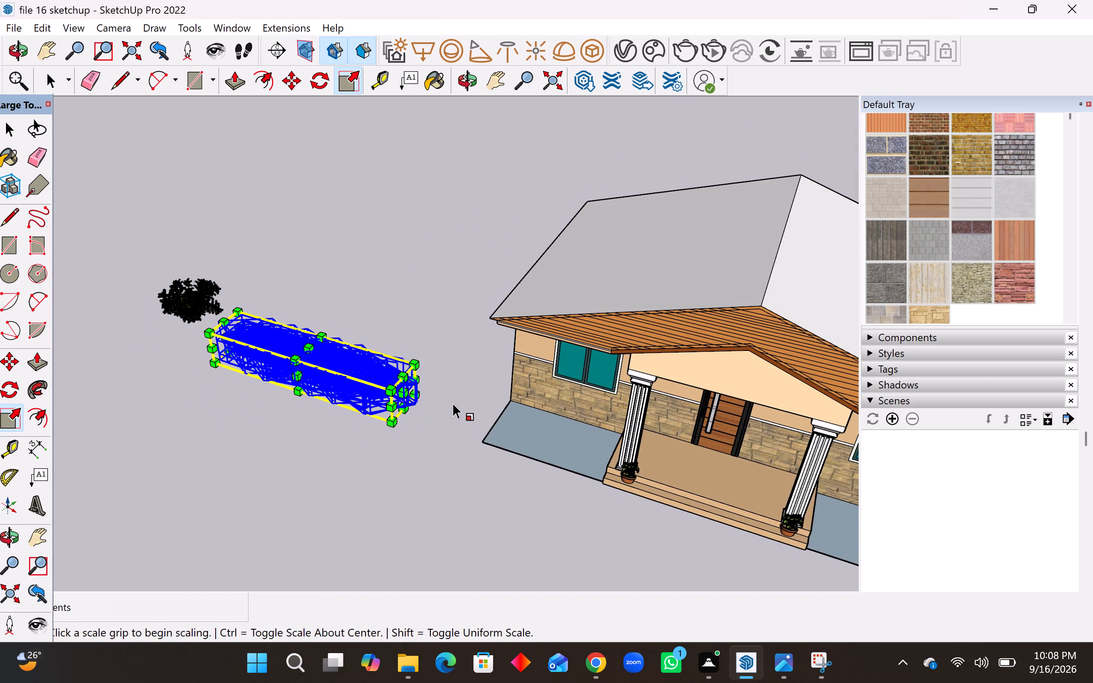
scroll(453, 403, "up", 3)
key("m")
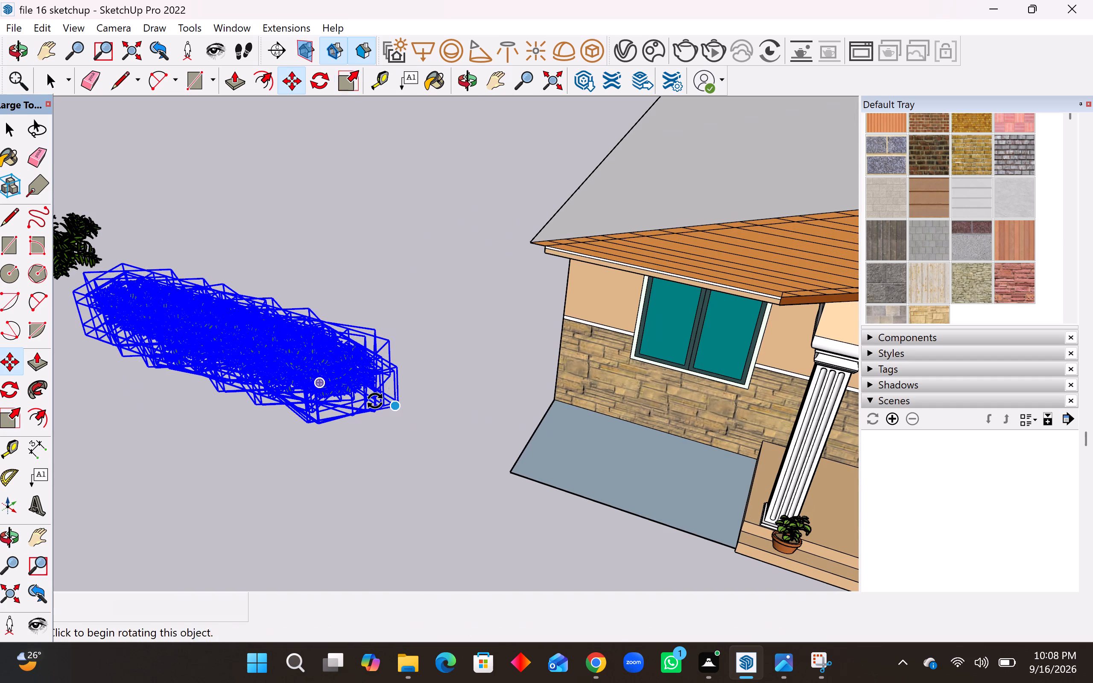
right_click(341, 388)
left_click(343, 480)
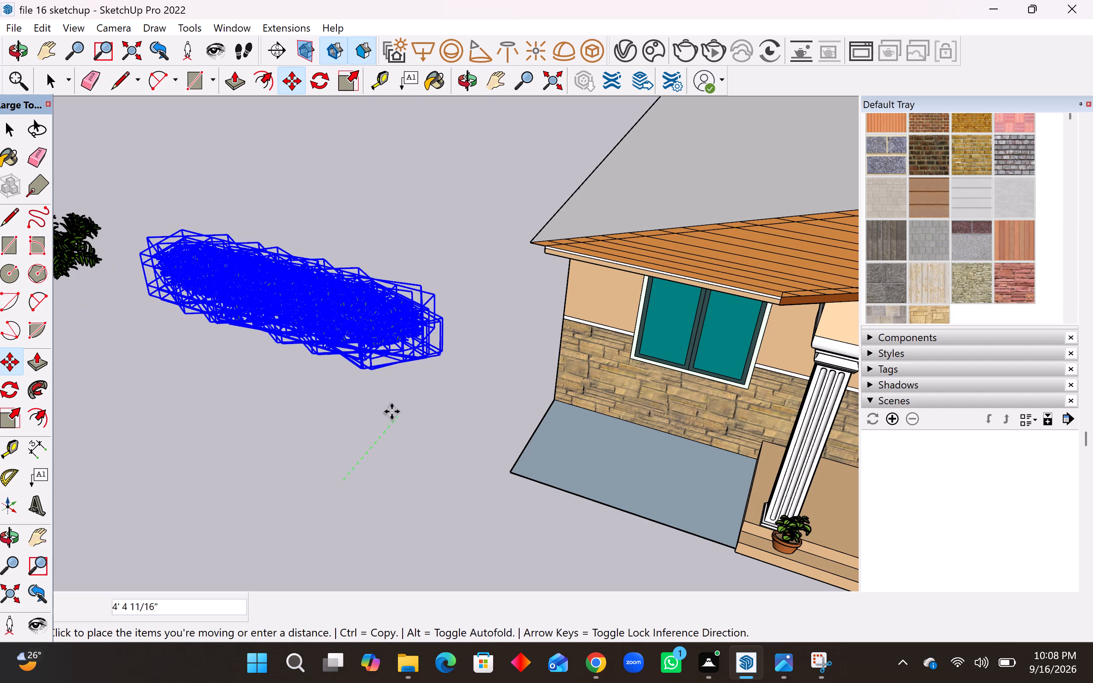
key("Escape")
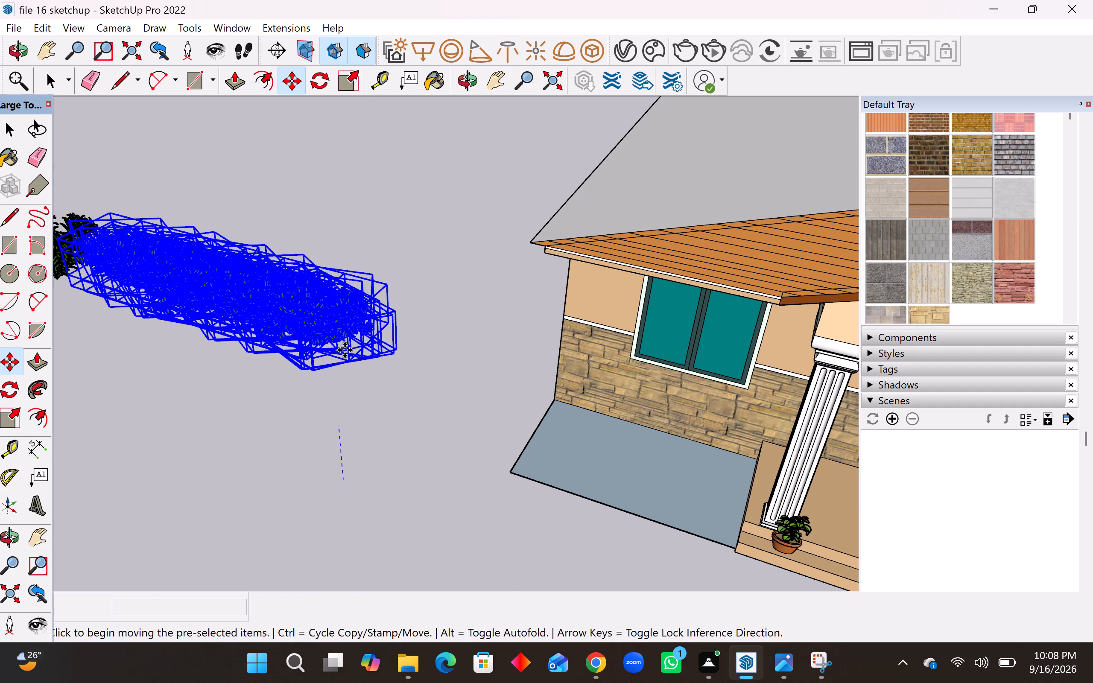
right_click(345, 347)
left_click(394, 431)
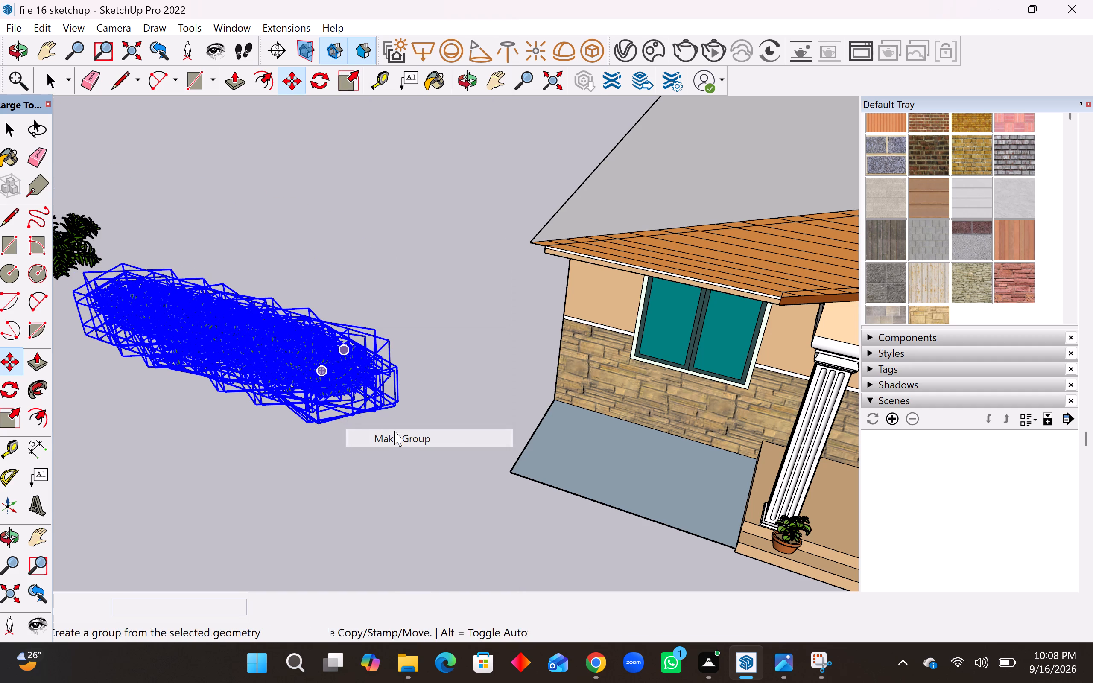
Move the hedge group onto the grey ground strip under the left window, with its end against the porch.
left_click(418, 390)
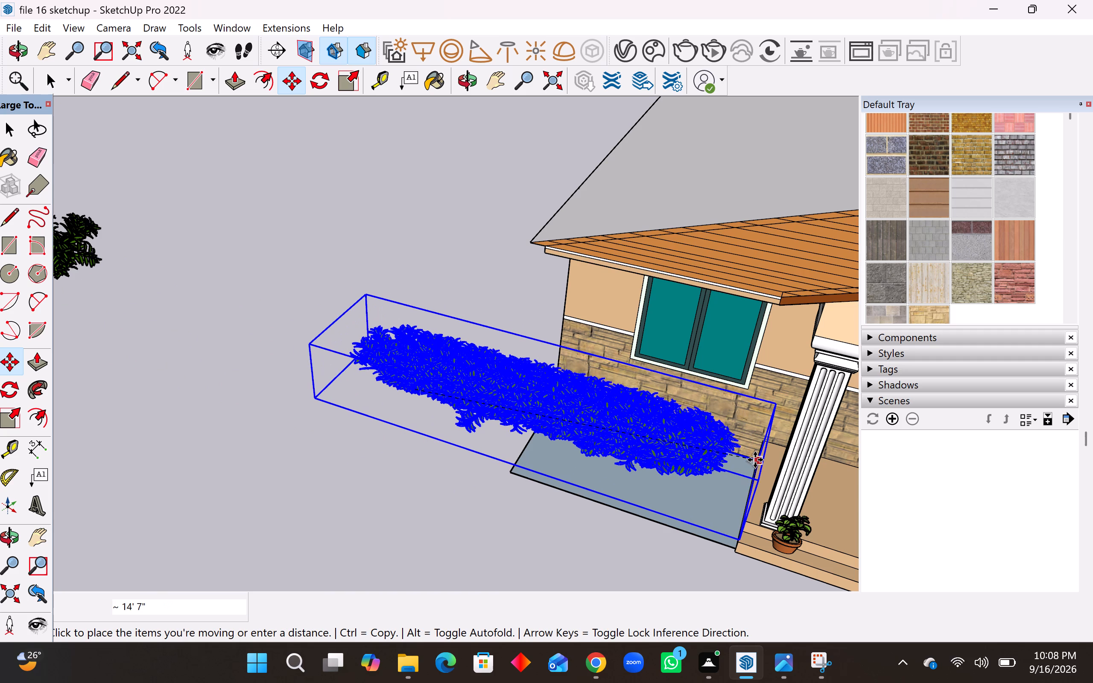
left_click(753, 459)
Scale the hedge group's length to about 0.50 so it fits the ground strip left of the porch.
middle_click_drag(735, 485, 883, 554)
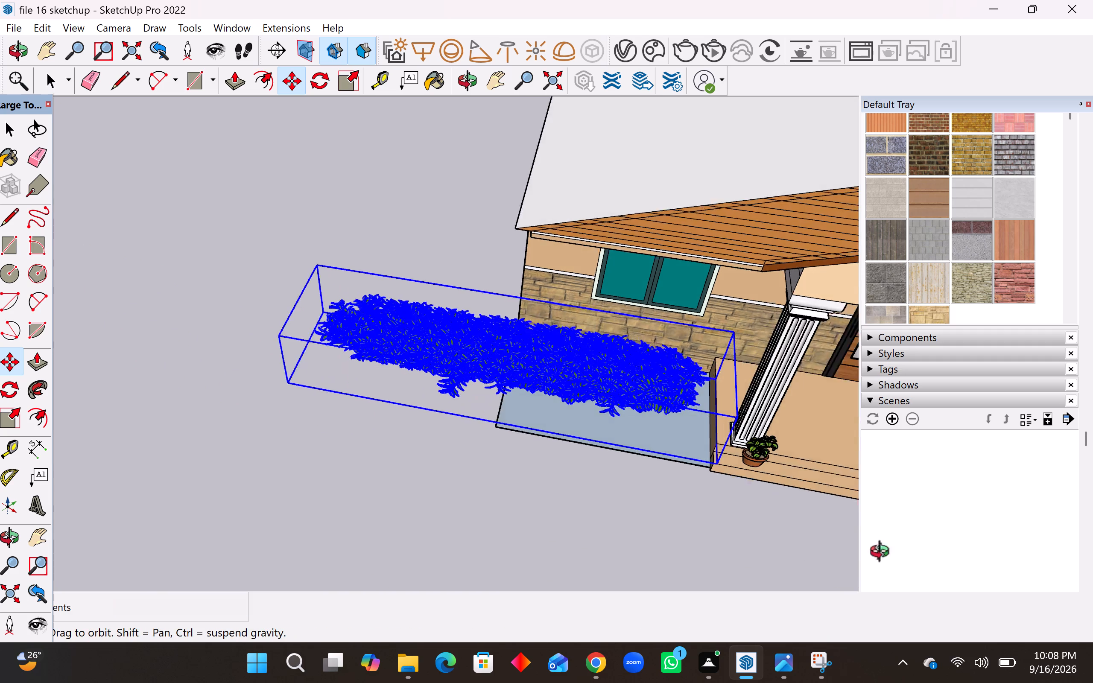
middle_click_drag(883, 554, 903, 554)
scroll(790, 483, "down", 3)
left_click(6, 412)
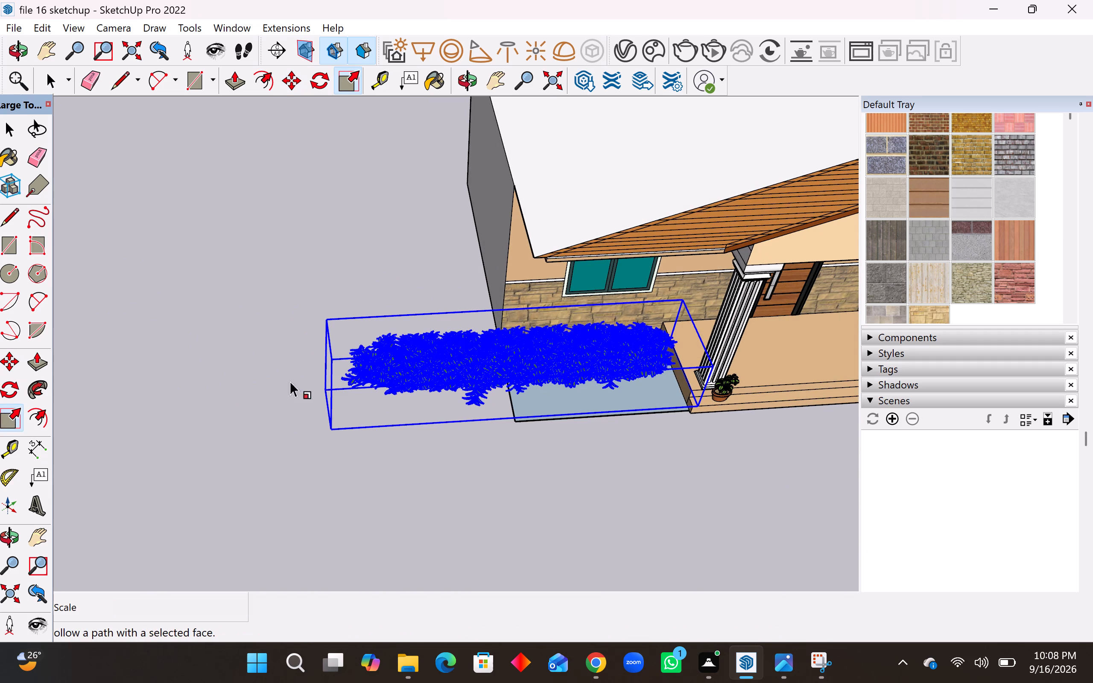
left_click(328, 373)
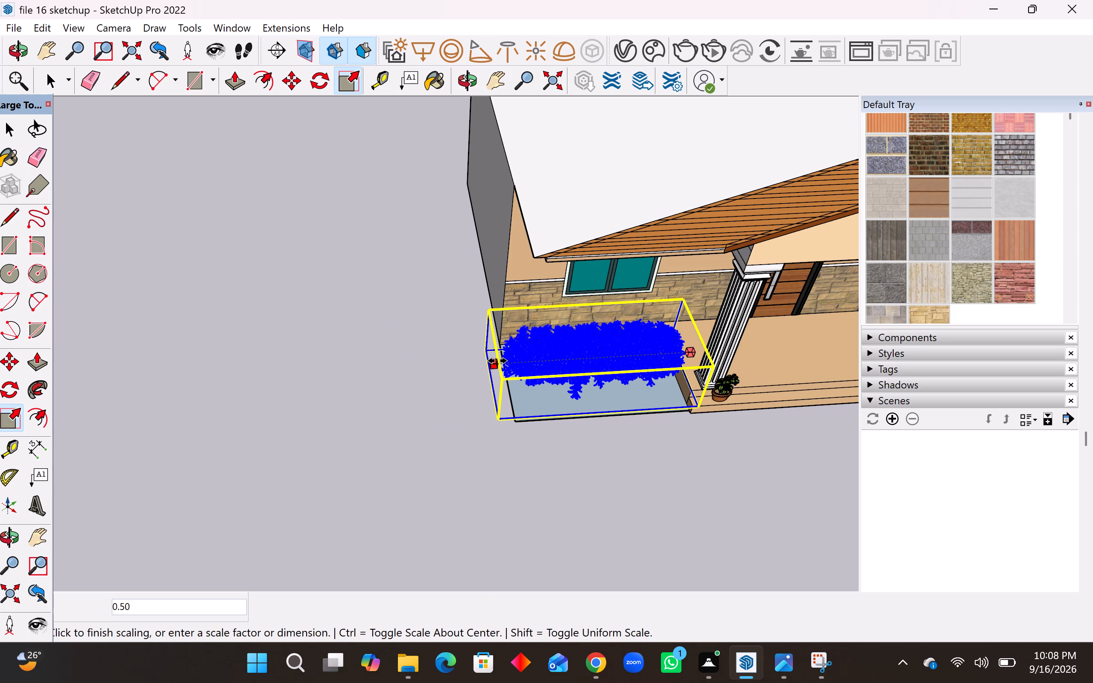
left_click(501, 359)
Scale the hedge group's depth toward the front to about 1.32 over the left ground strip.
middle_click_drag(601, 374, 545, 318)
left_click(615, 415)
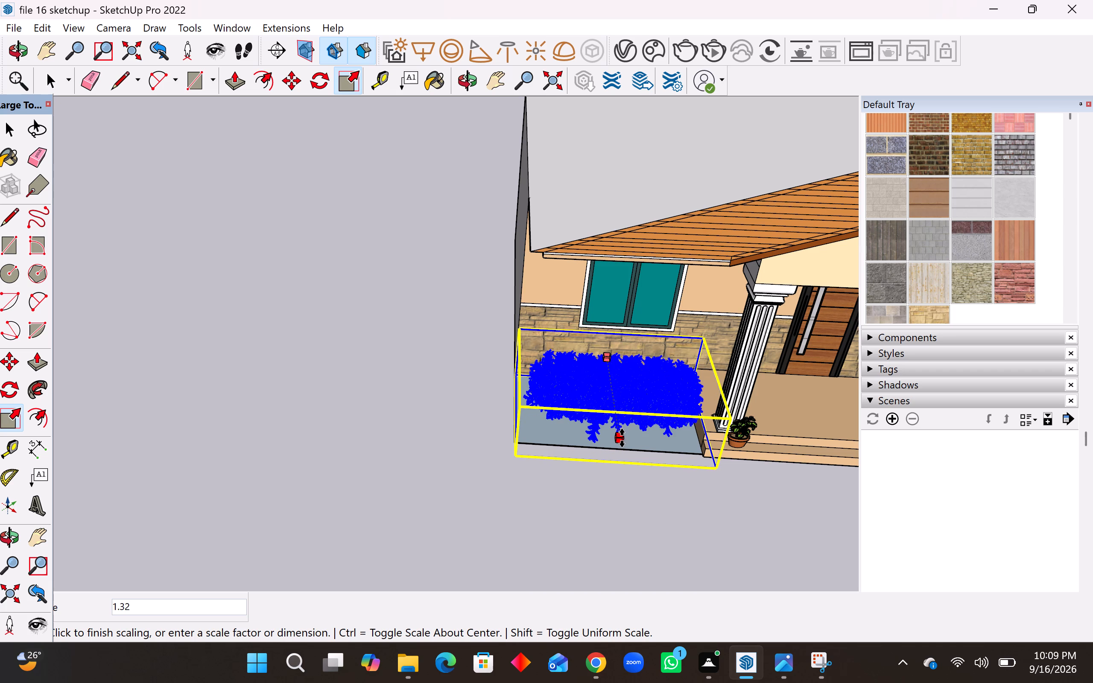
left_click(622, 438)
key("space")
left_click(352, 402)
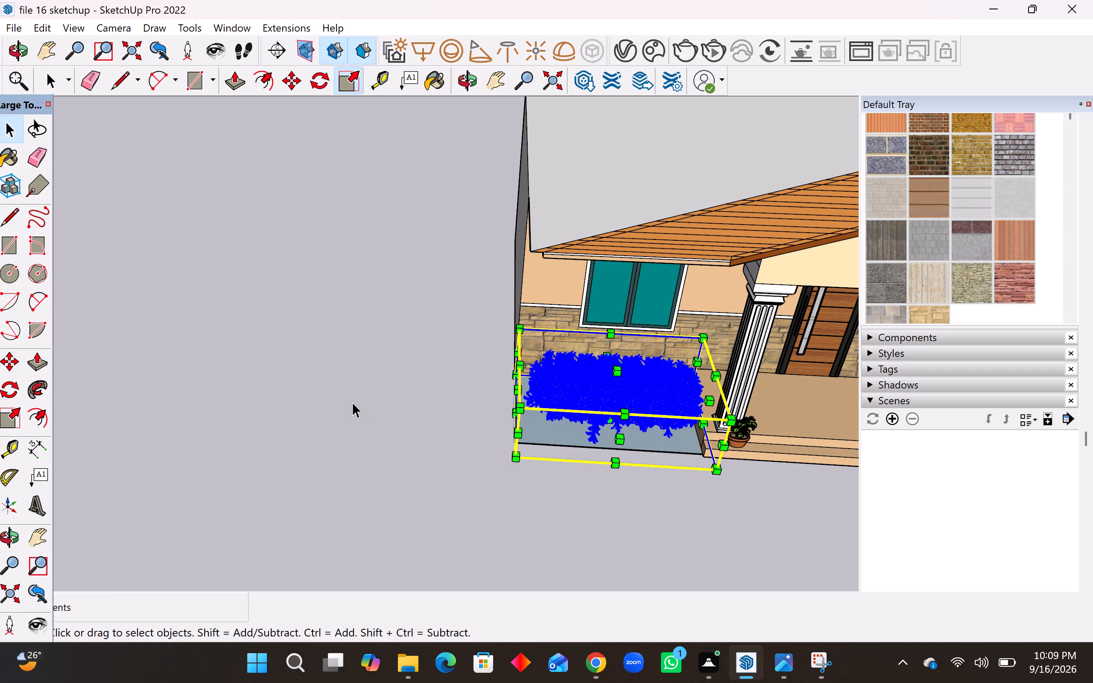
middle_click_drag(592, 397, 342, 248)
scroll(296, 254, "down", 4)
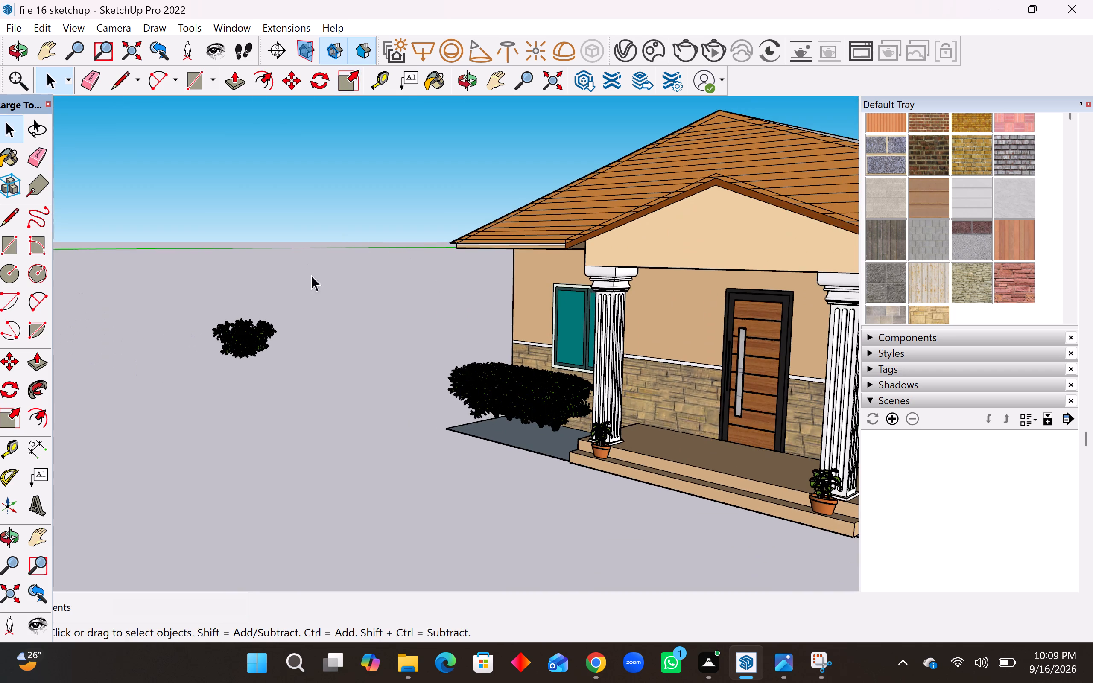
Lower the left hedge group by its bottom corner to the base of the porch steps so it sits on the ground strip.
middle_click_drag(488, 377, 696, 324)
left_click(399, 424)
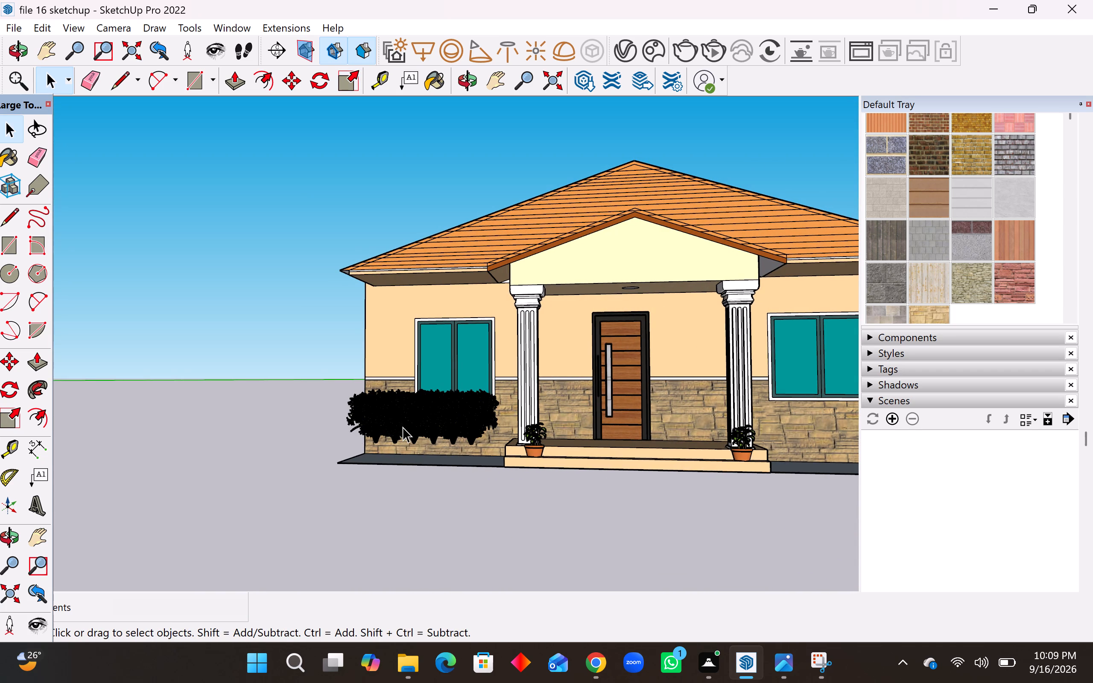
key("m")
left_click(502, 448)
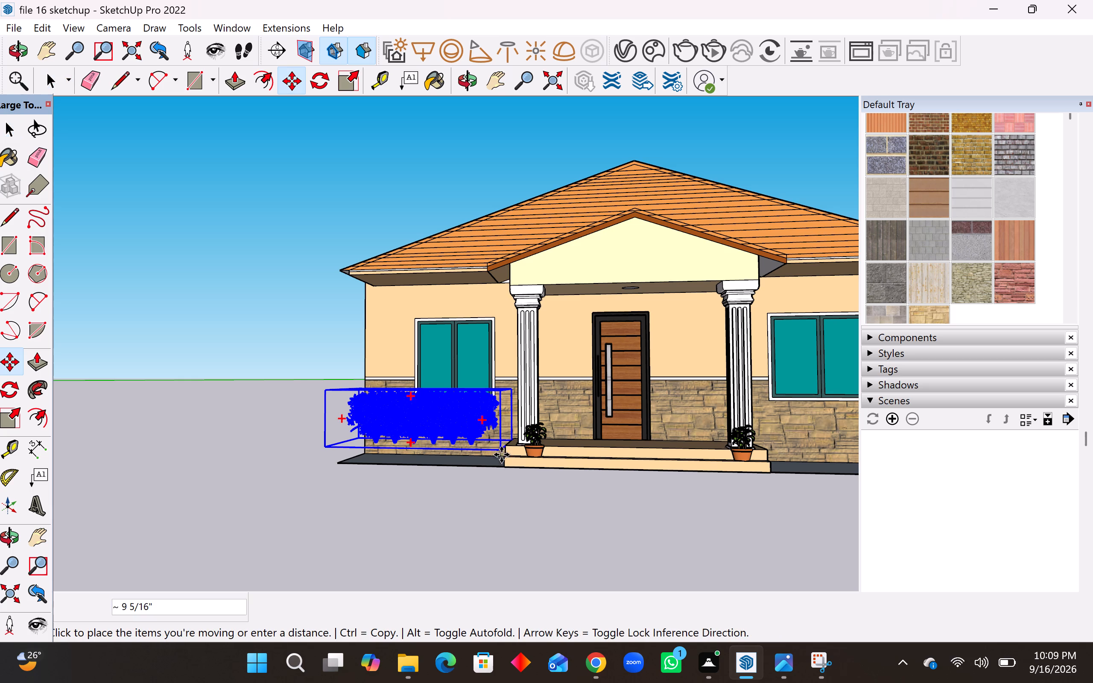
scroll(503, 465, "up", 7)
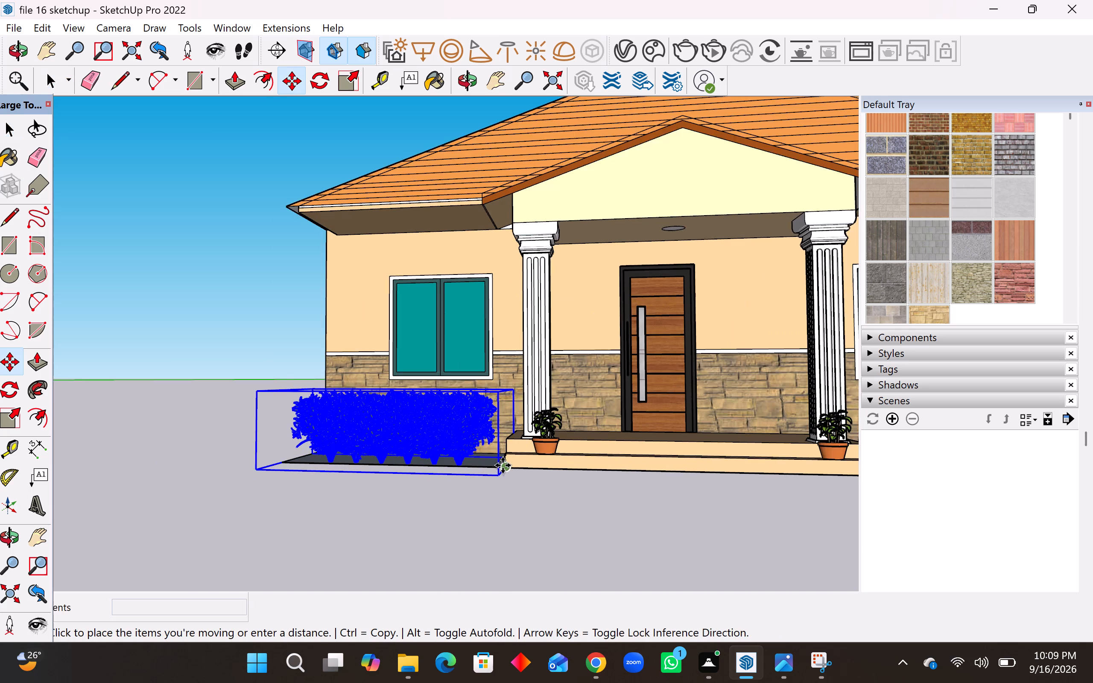
scroll(505, 462, "up", 7)
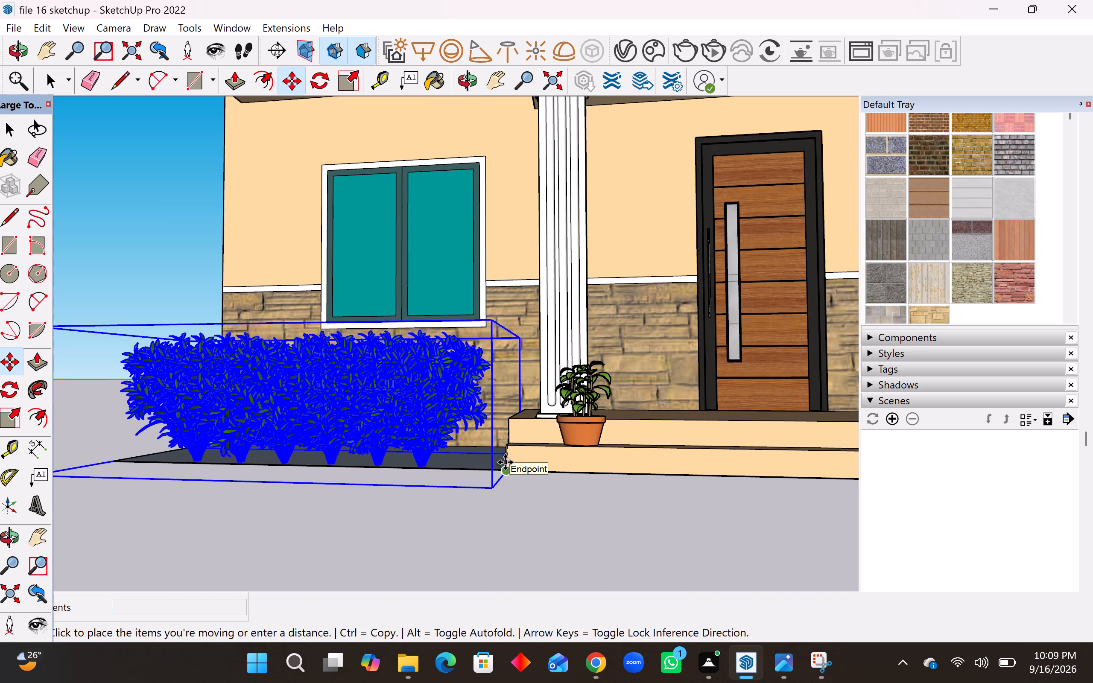
middle_click_drag(505, 462, 518, 421)
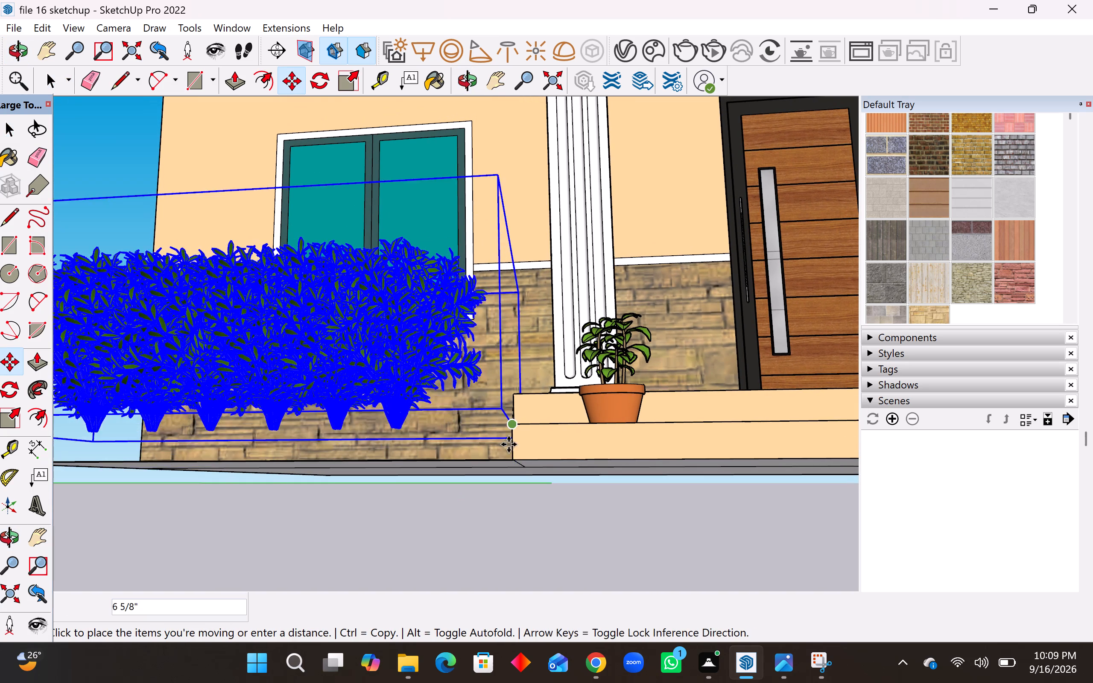
left_click(514, 455)
Move the left hedge group back about 1' 11" to the corner where the porch meets the stone wall.
middle_click_drag(518, 461, 542, 563)
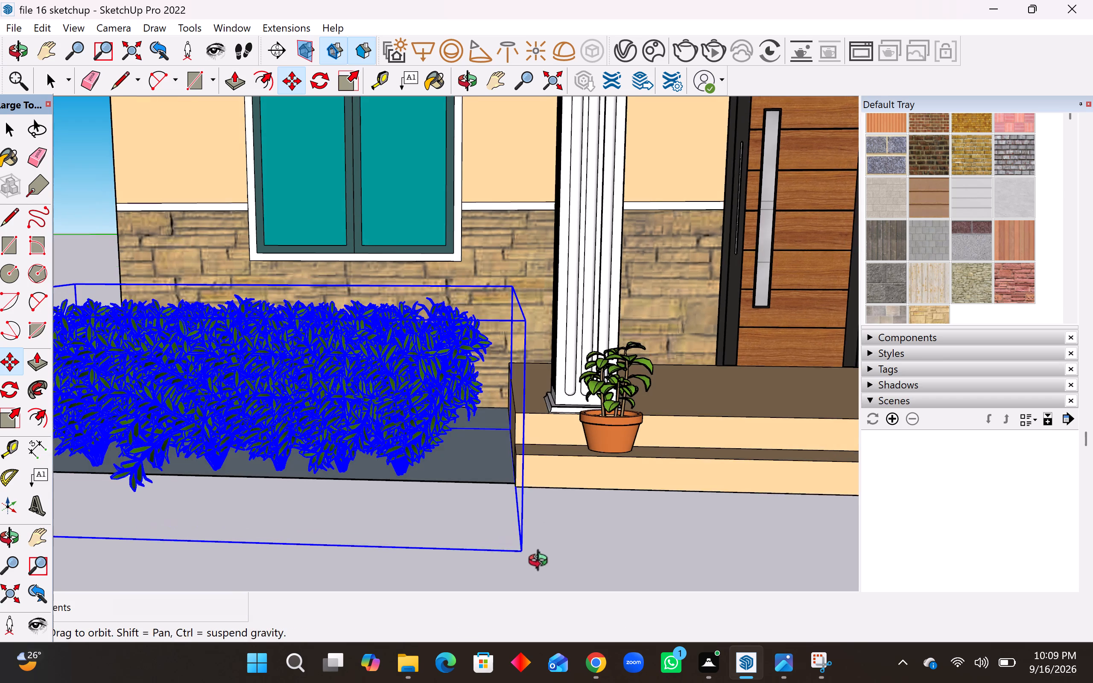
scroll(557, 493, "down", 4)
middle_click_drag(554, 489, 583, 615)
middle_click_drag(475, 359, 482, 521)
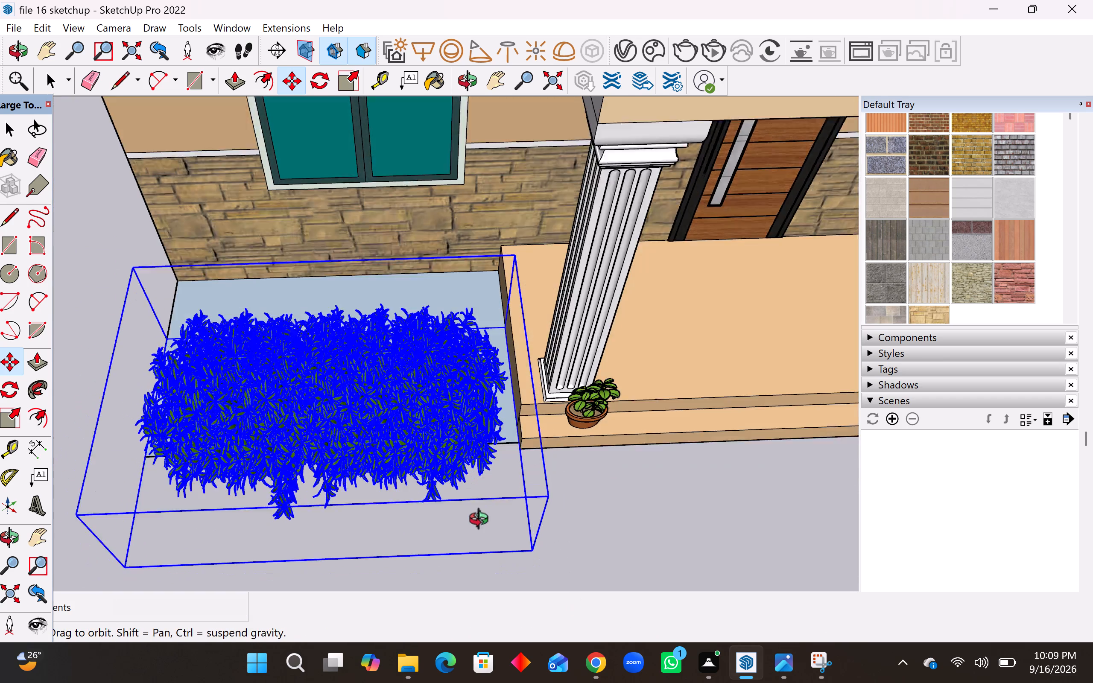
middle_click_drag(482, 521, 482, 538)
left_click(503, 302)
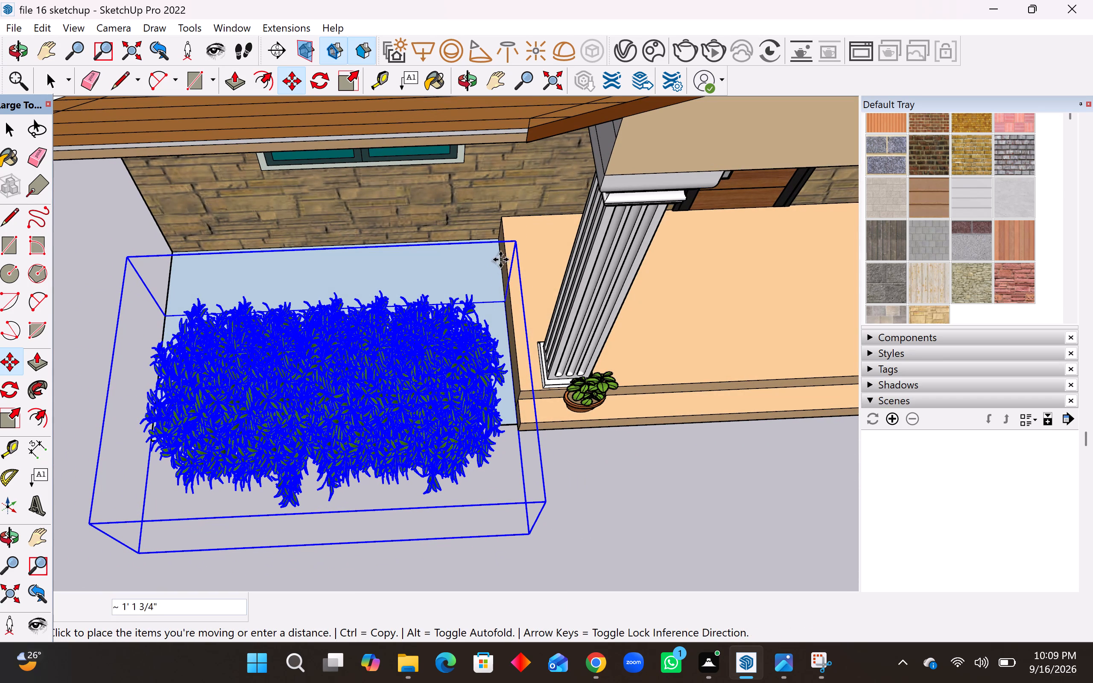
left_click(497, 242)
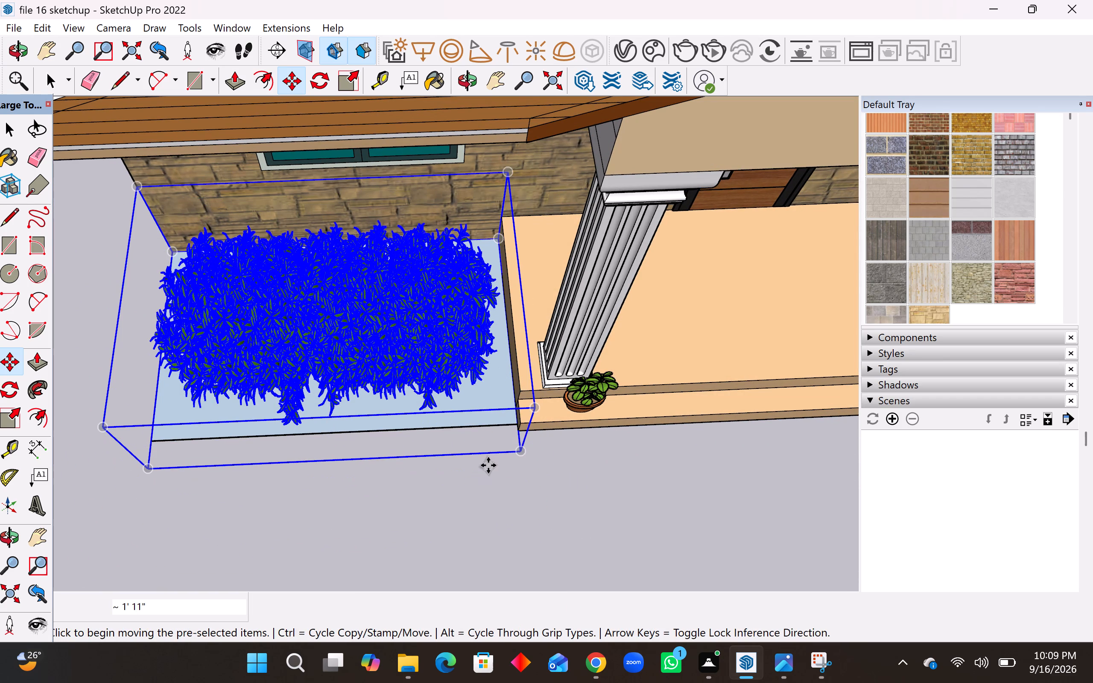
key("space")
left_click(480, 476)
Copy the left hedge group about 21' 4 9/16" along the façade onto the ground strip under the right window.
middle_click_drag(355, 397, 341, 191)
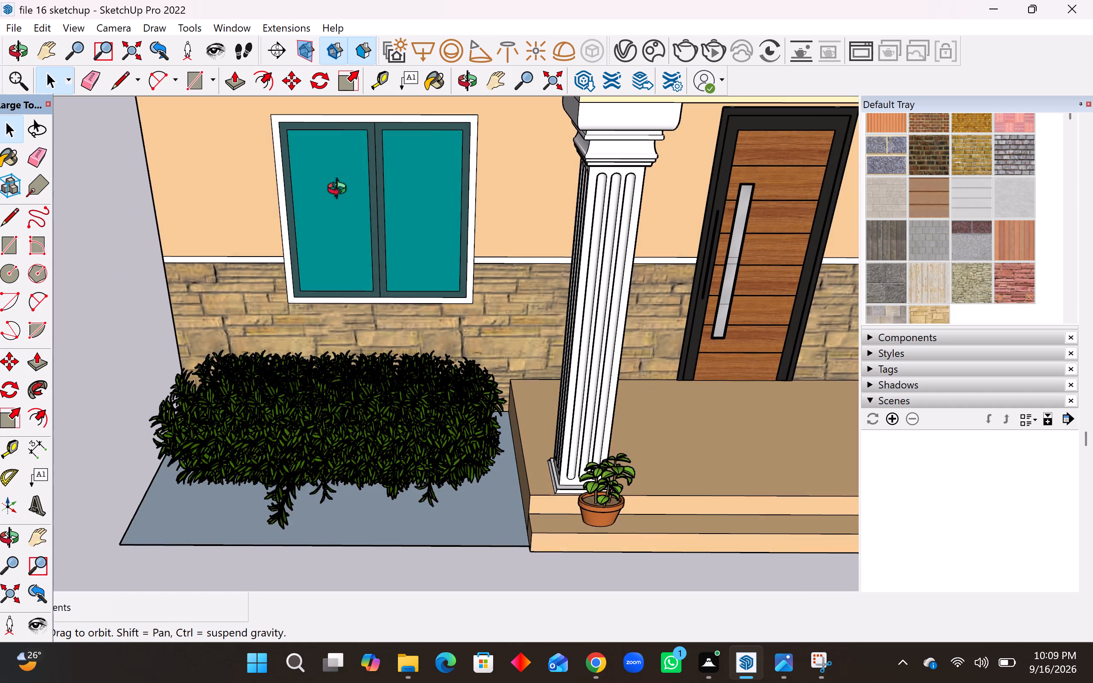
middle_click_drag(341, 191, 340, 191)
scroll(337, 309, "down", 8)
middle_click_drag(357, 367, 401, 277)
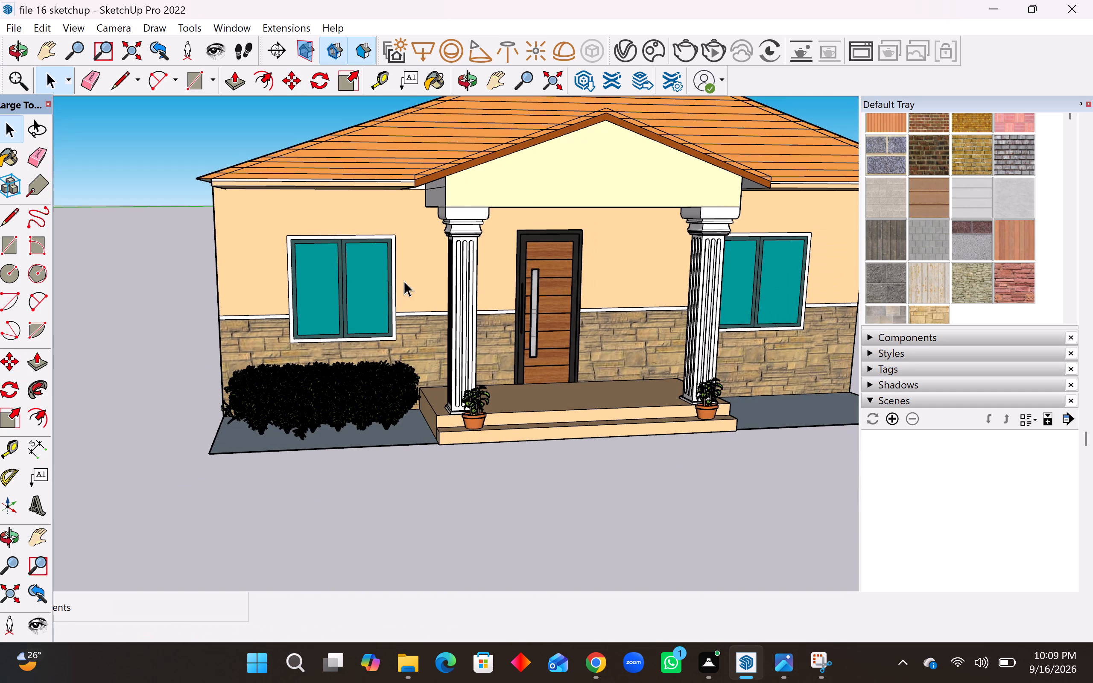
left_click(364, 383)
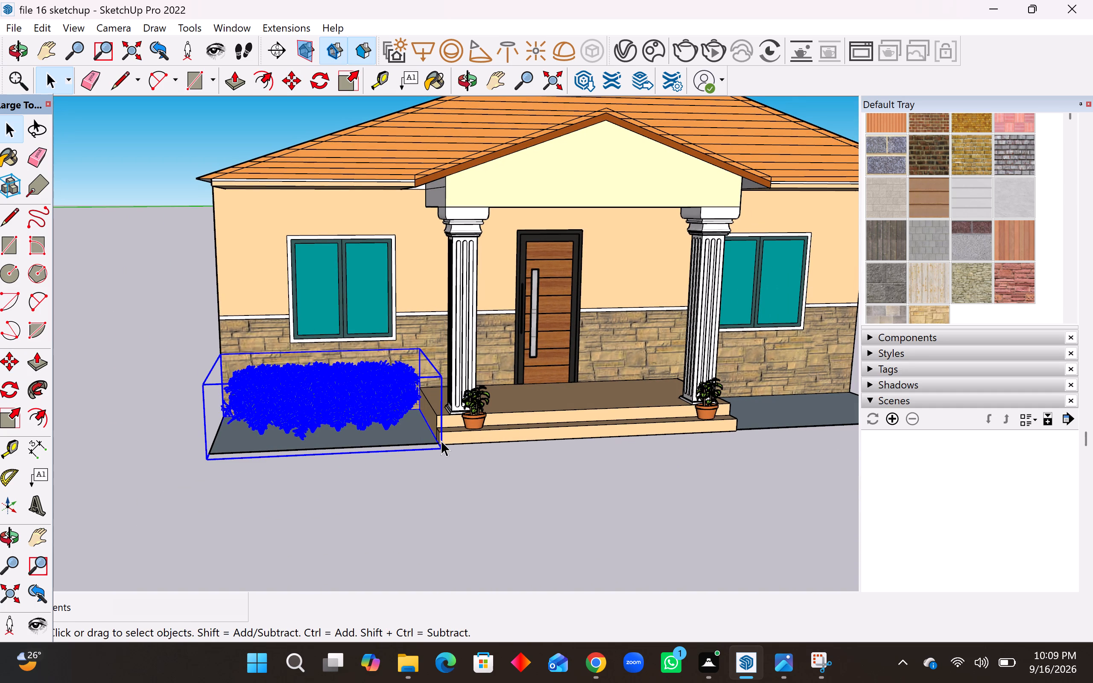
key("m")
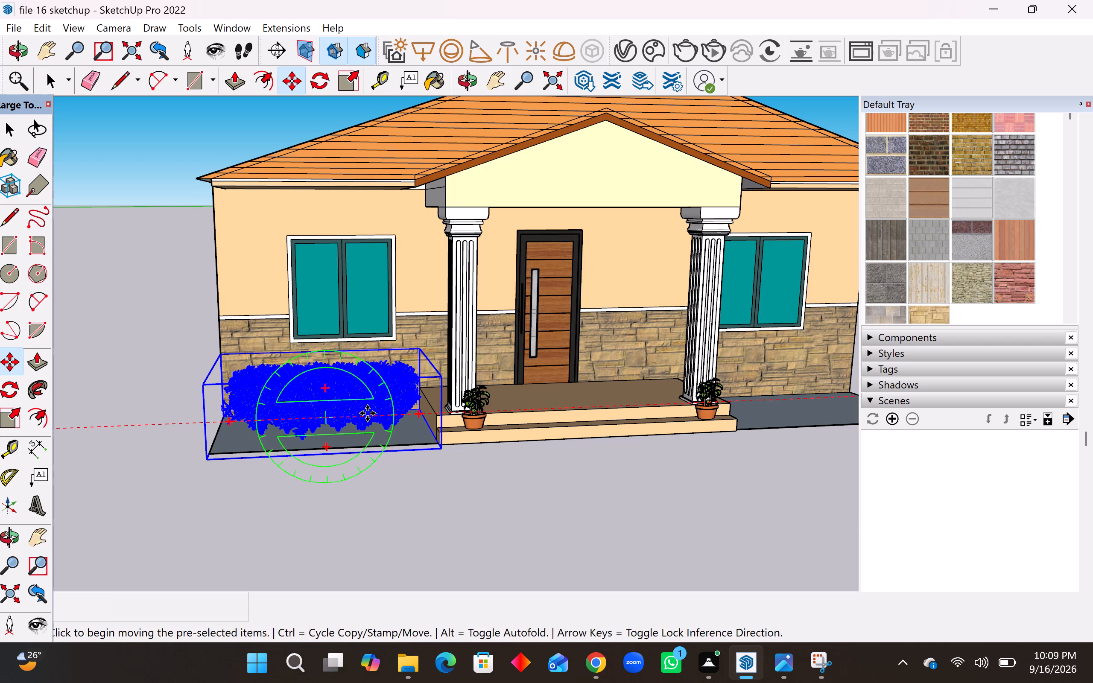
middle_click_drag(367, 413, 276, 449)
scroll(419, 400, "up", 8)
middle_click_drag(418, 400, 488, 398)
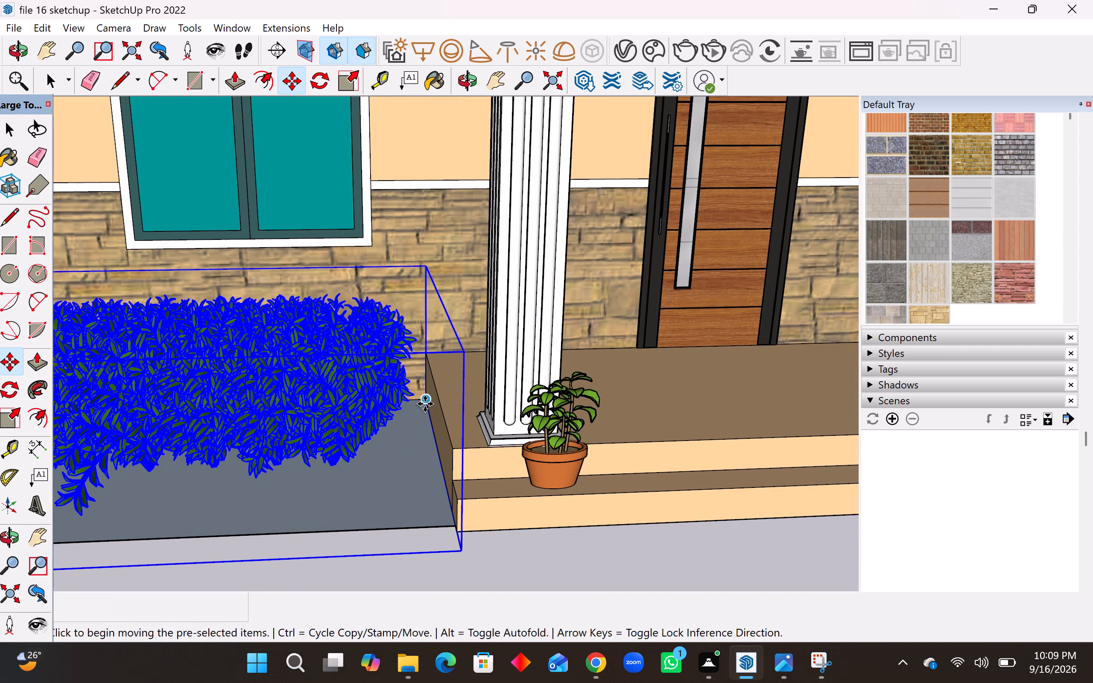
left_click(424, 401)
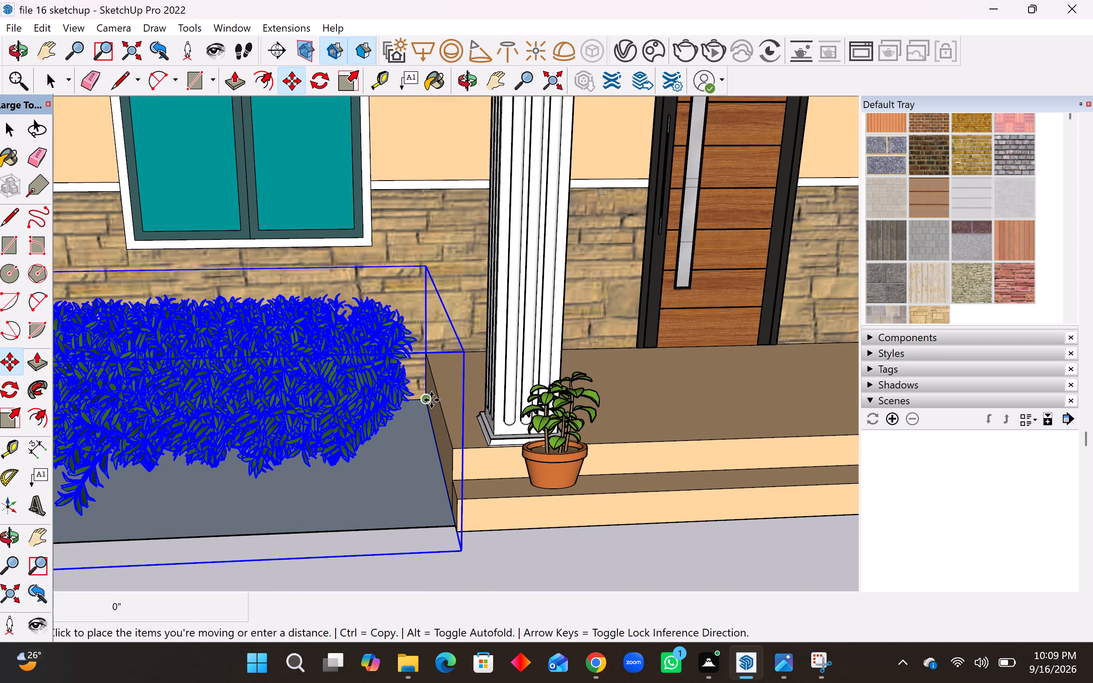
scroll(379, 414, "down", 19)
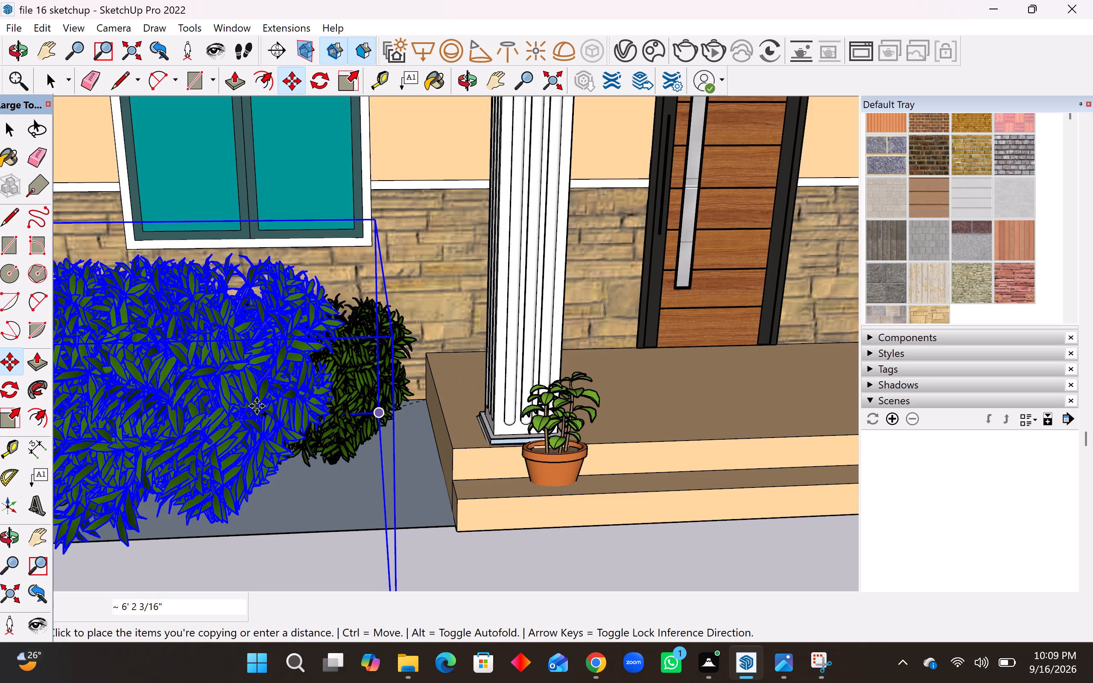
scroll(257, 406, "down", 11)
scroll(789, 391, "up", 4)
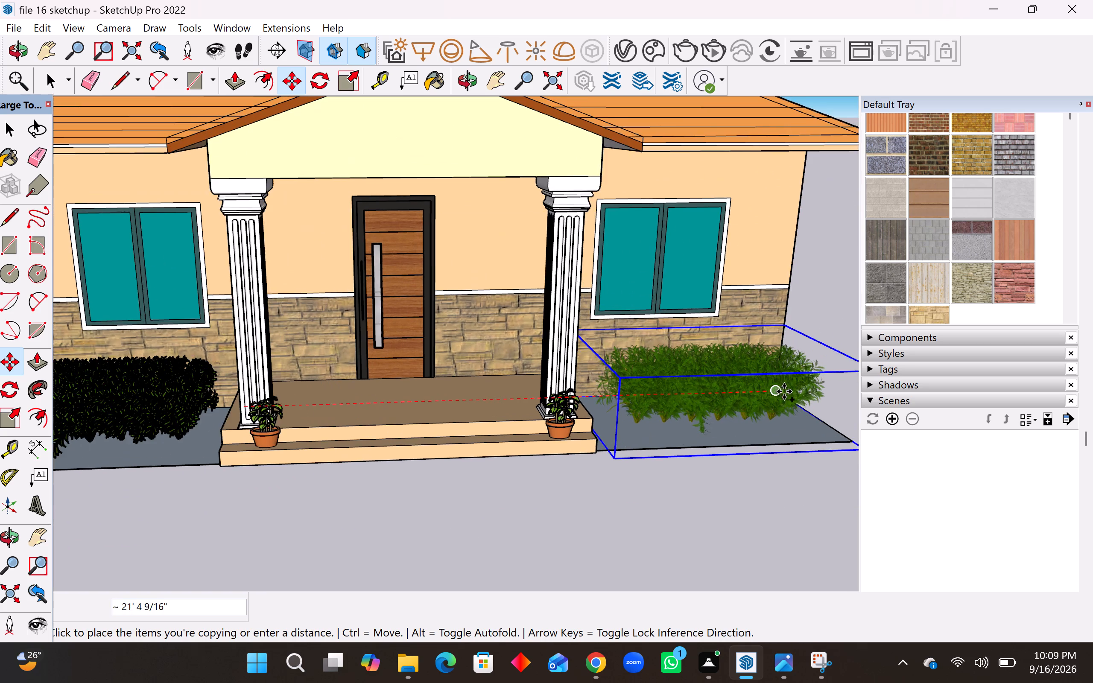
scroll(784, 391, "up", 5)
middle_click_drag(782, 390, 671, 410)
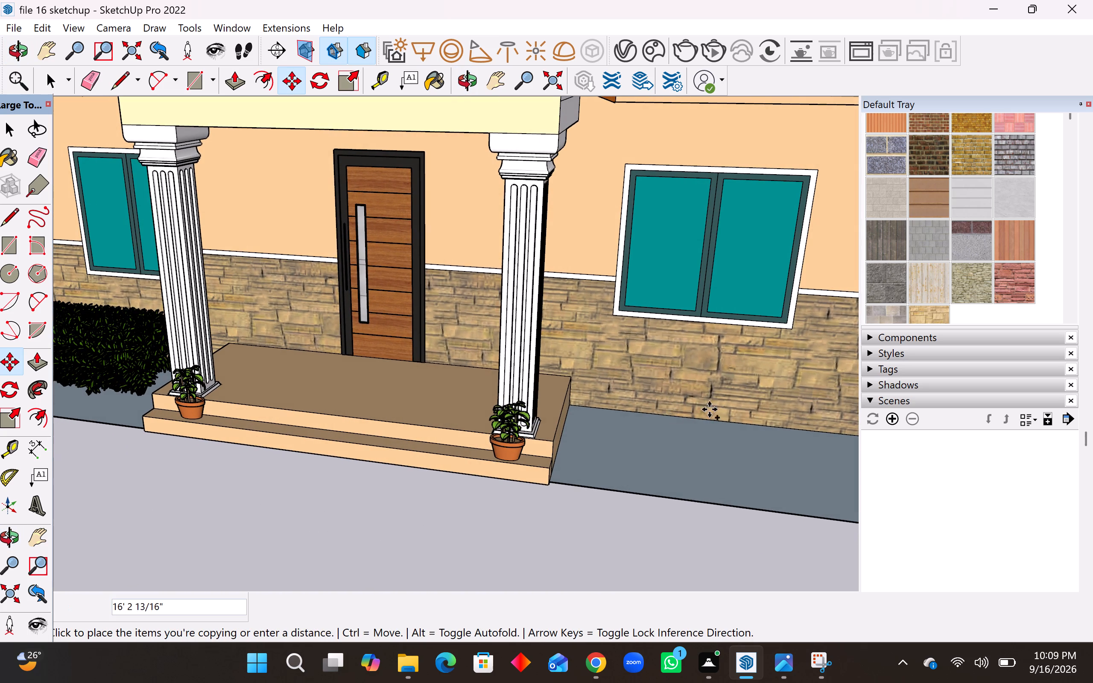
scroll(504, 375, "down", 9)
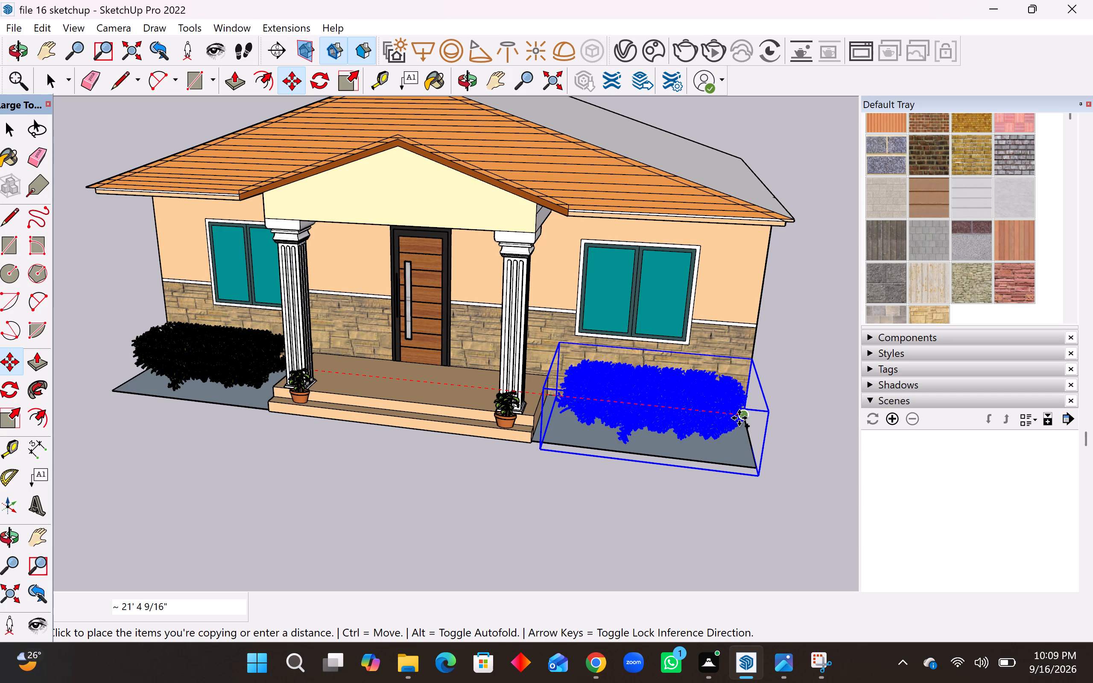
left_click(739, 418)
Move the copied hedge about 5 1/2" so its back corner meets the corner between the porch and the stone wall.
scroll(590, 401, "up", 6)
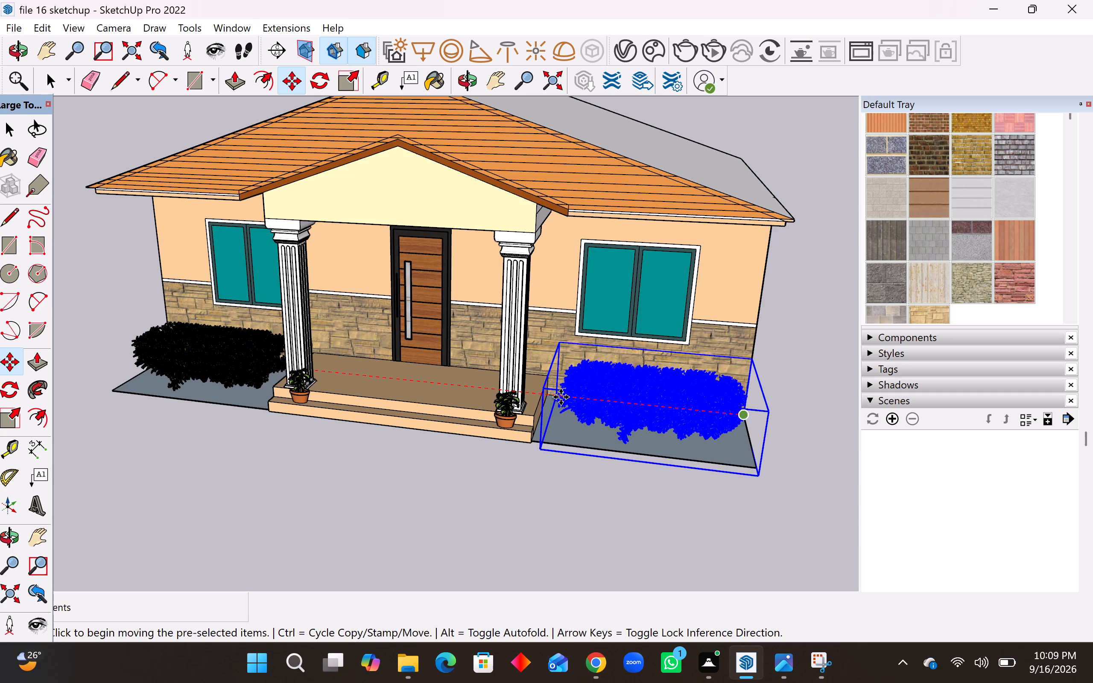
scroll(555, 402, "up", 12)
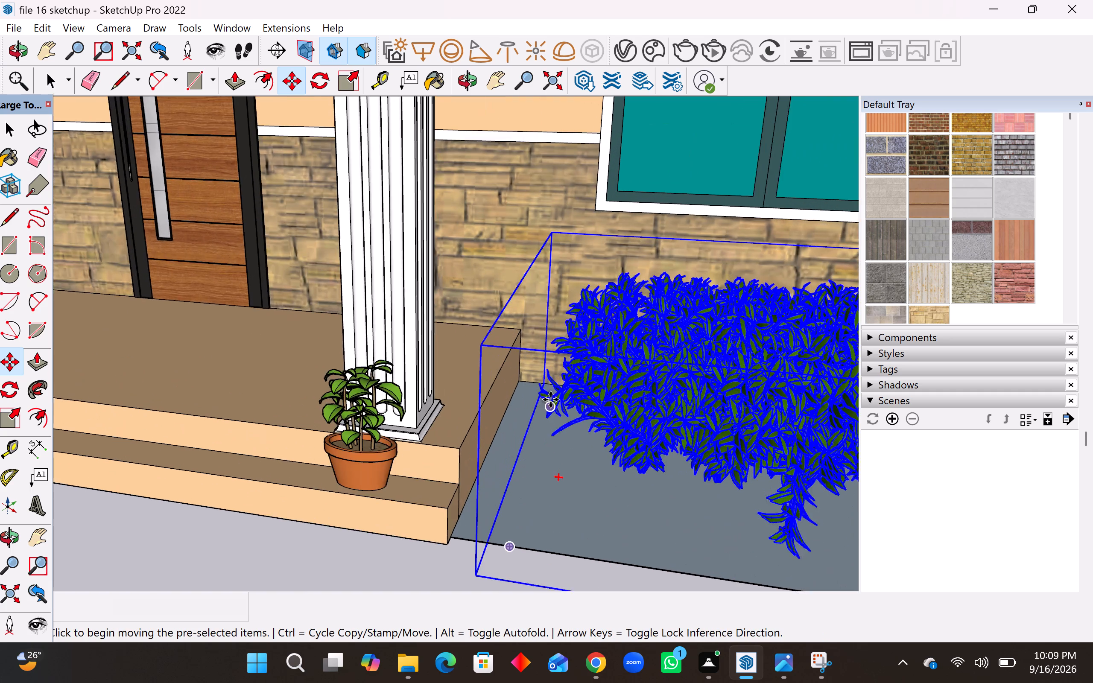
scroll(550, 400, "up", 2)
left_click(544, 378)
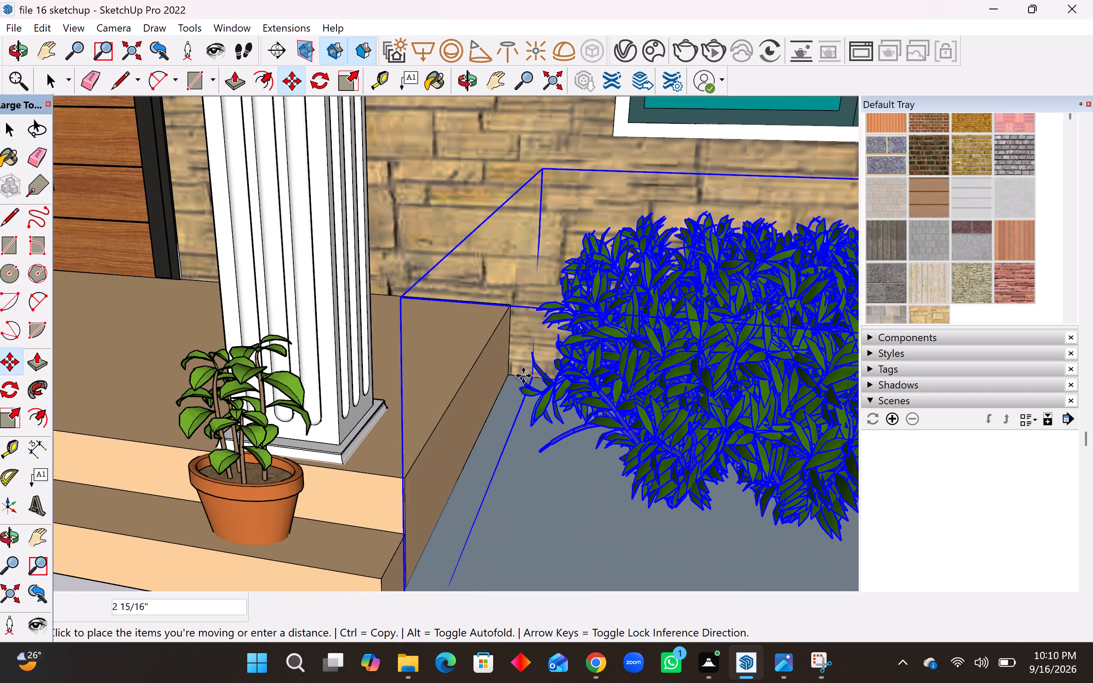
left_click(509, 369)
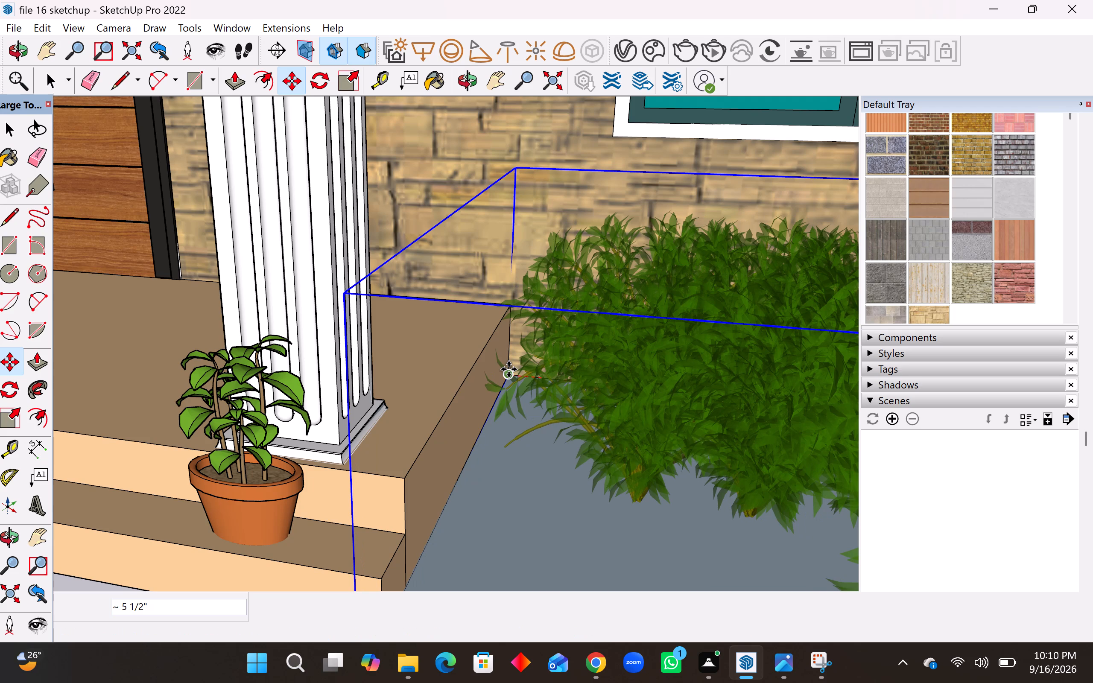
scroll(595, 408, "down", 20)
scroll(595, 408, "down", 5)
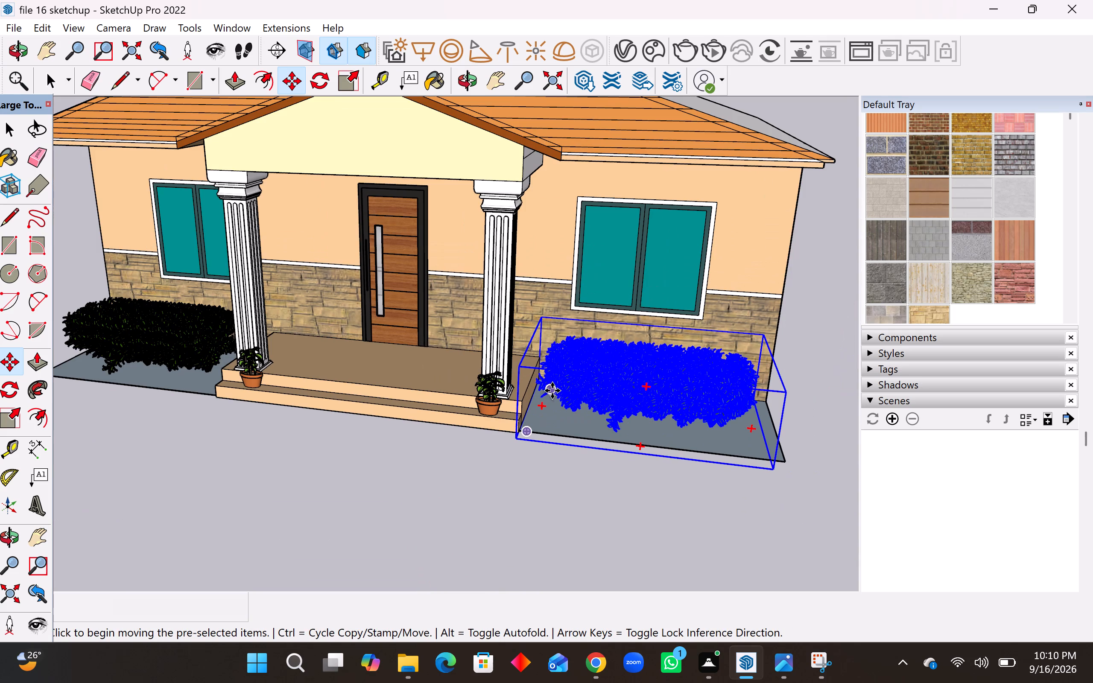
key("space")
left_click(533, 482)
Explode the hedge group under the right window into its separate pieces.
middle_click_drag(603, 465, 747, 486)
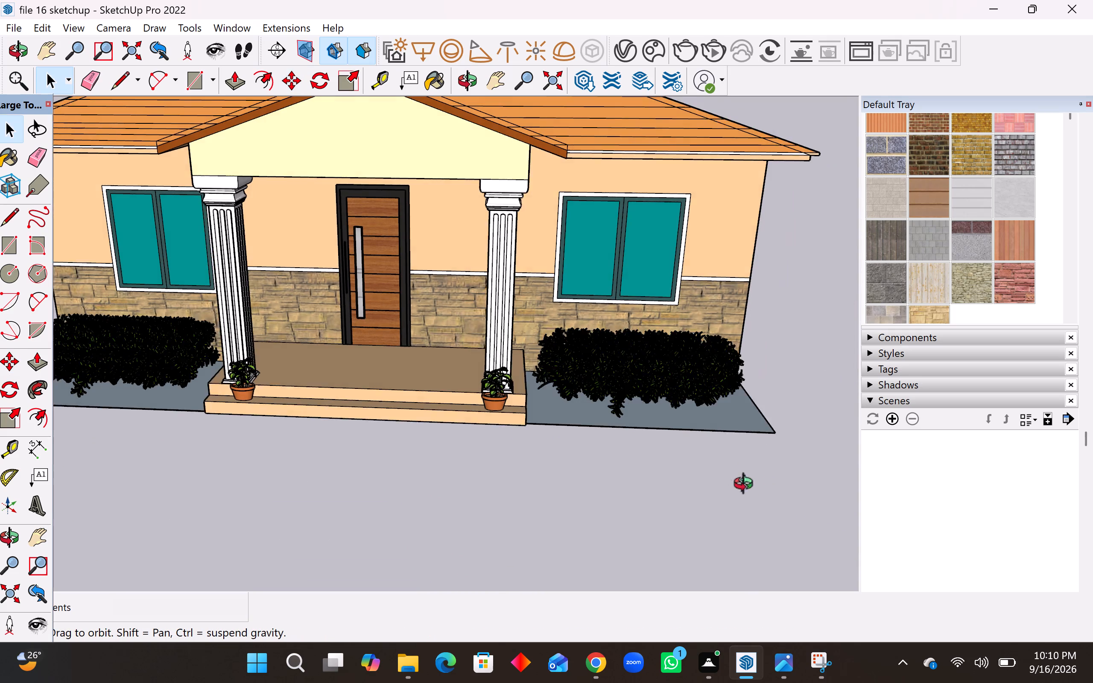
middle_click_drag(747, 486, 649, 512)
scroll(643, 499, "down", 4)
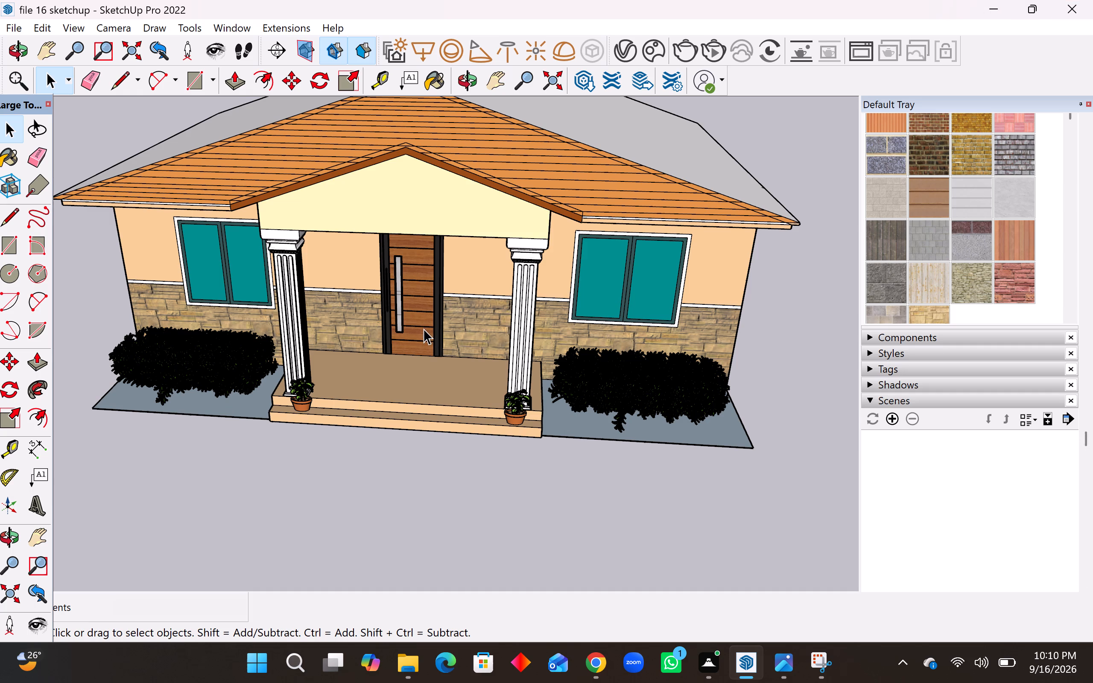
middle_click_drag(447, 436, 499, 353)
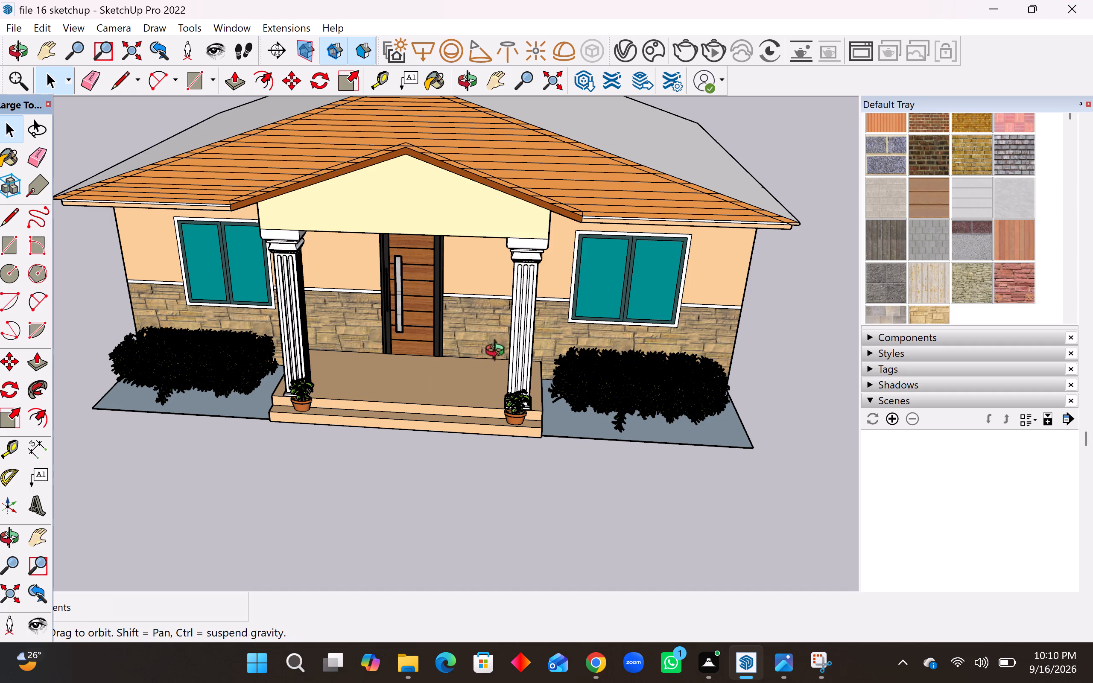
middle_click_drag(499, 353, 513, 298)
scroll(750, 412, "down", 3)
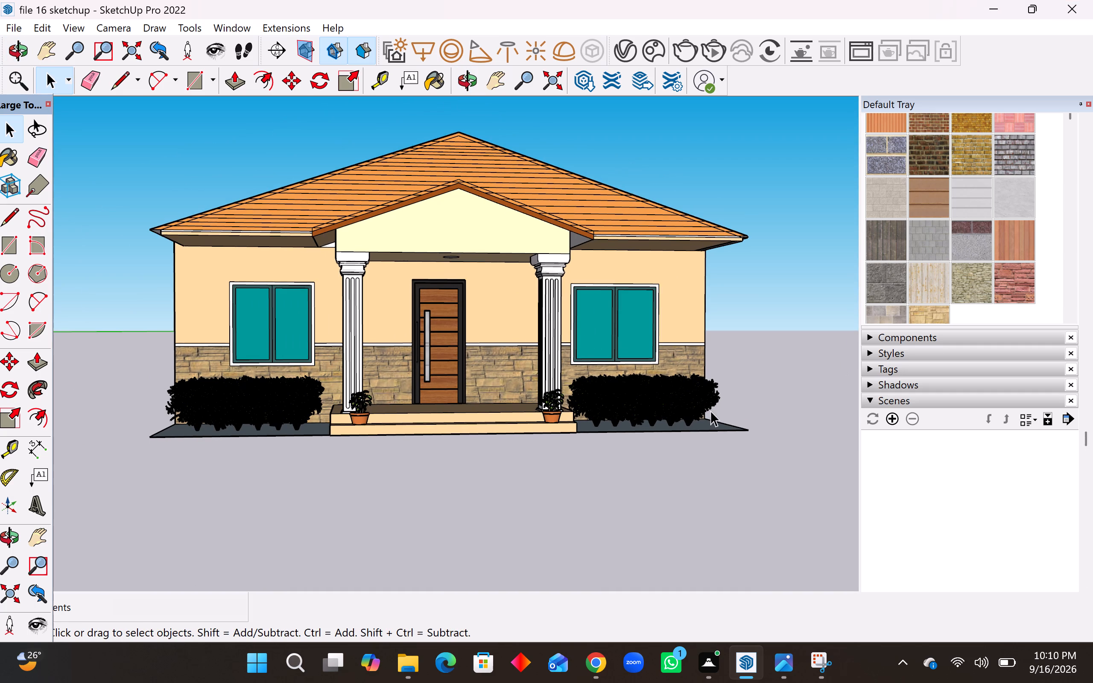
left_click(679, 388)
right_click(666, 400)
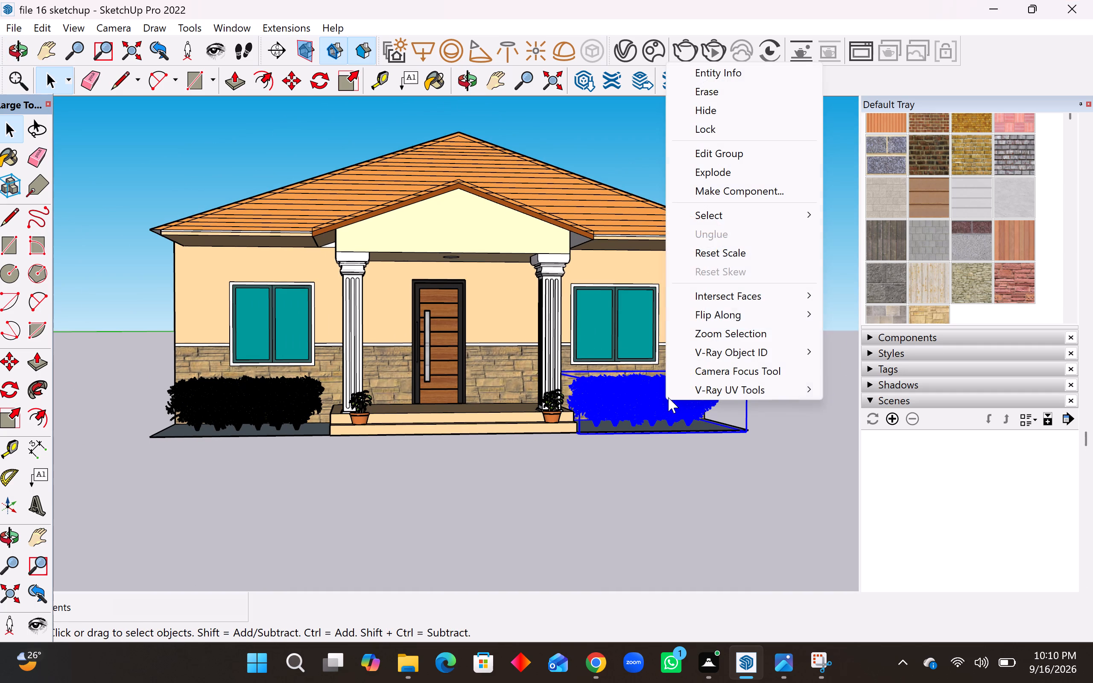
left_click(751, 166)
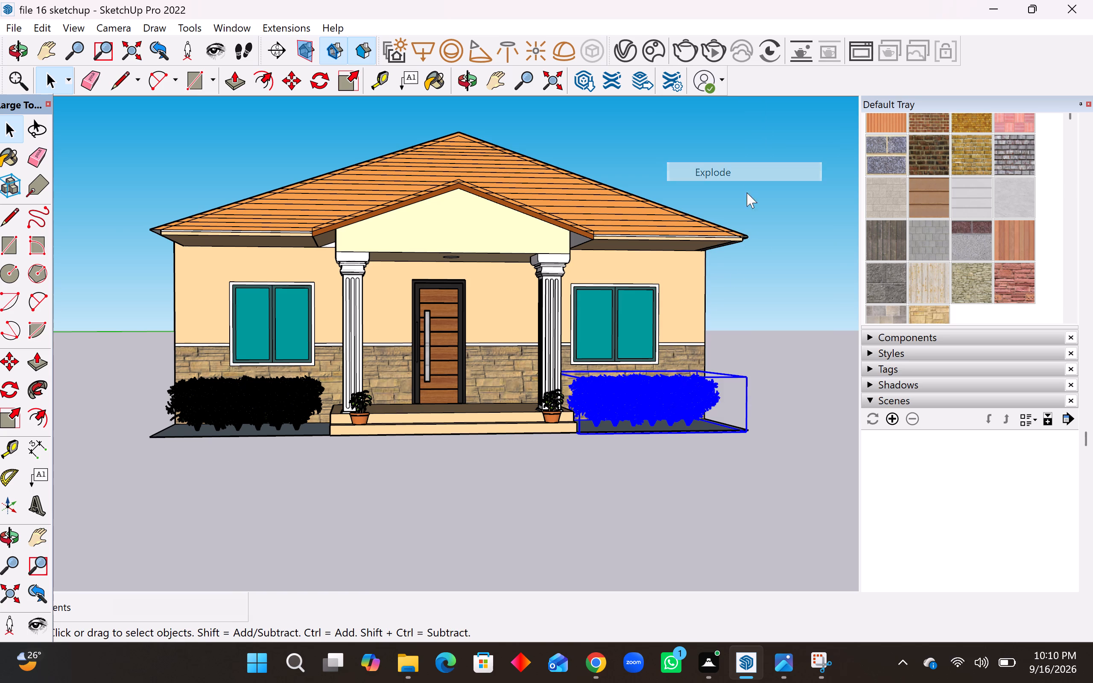
left_click(744, 469)
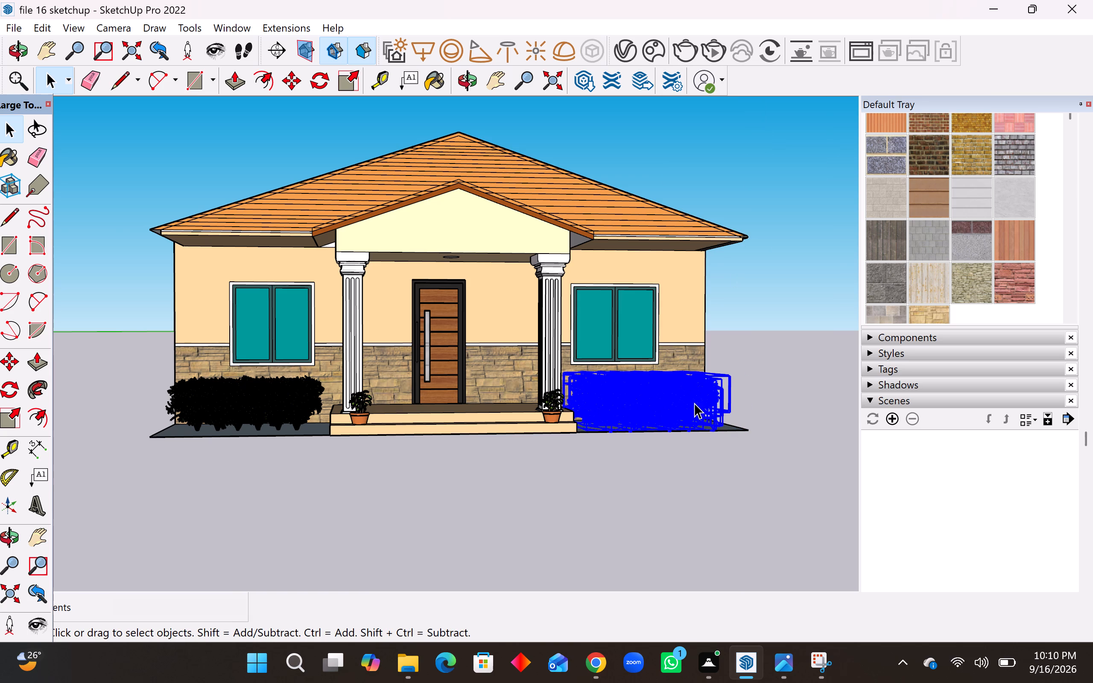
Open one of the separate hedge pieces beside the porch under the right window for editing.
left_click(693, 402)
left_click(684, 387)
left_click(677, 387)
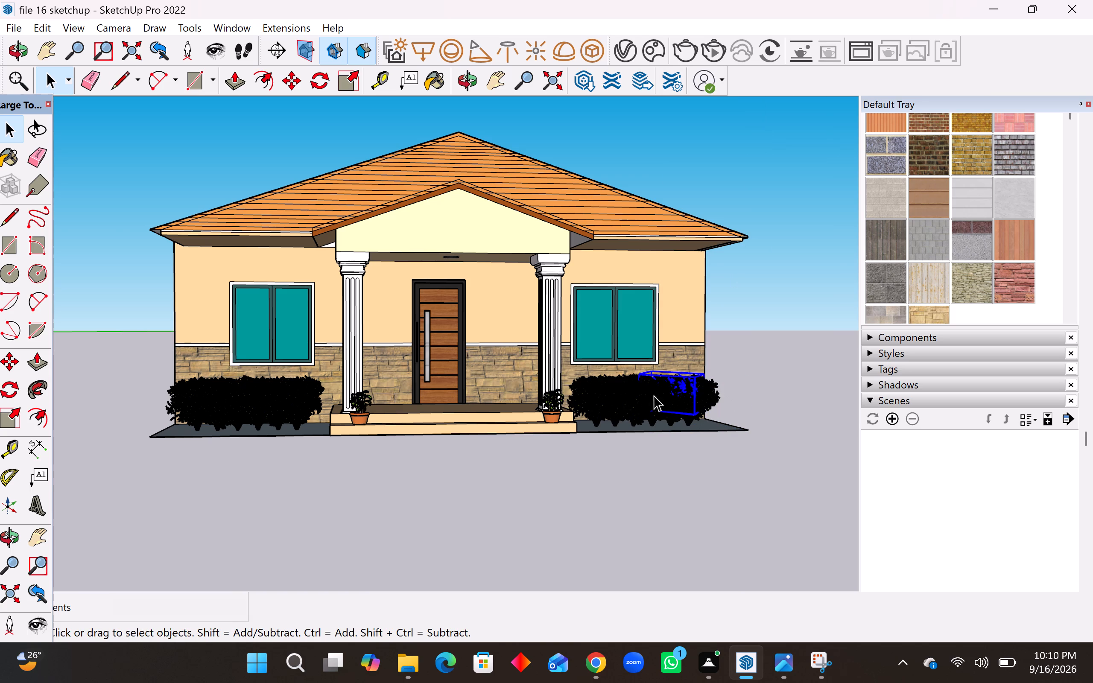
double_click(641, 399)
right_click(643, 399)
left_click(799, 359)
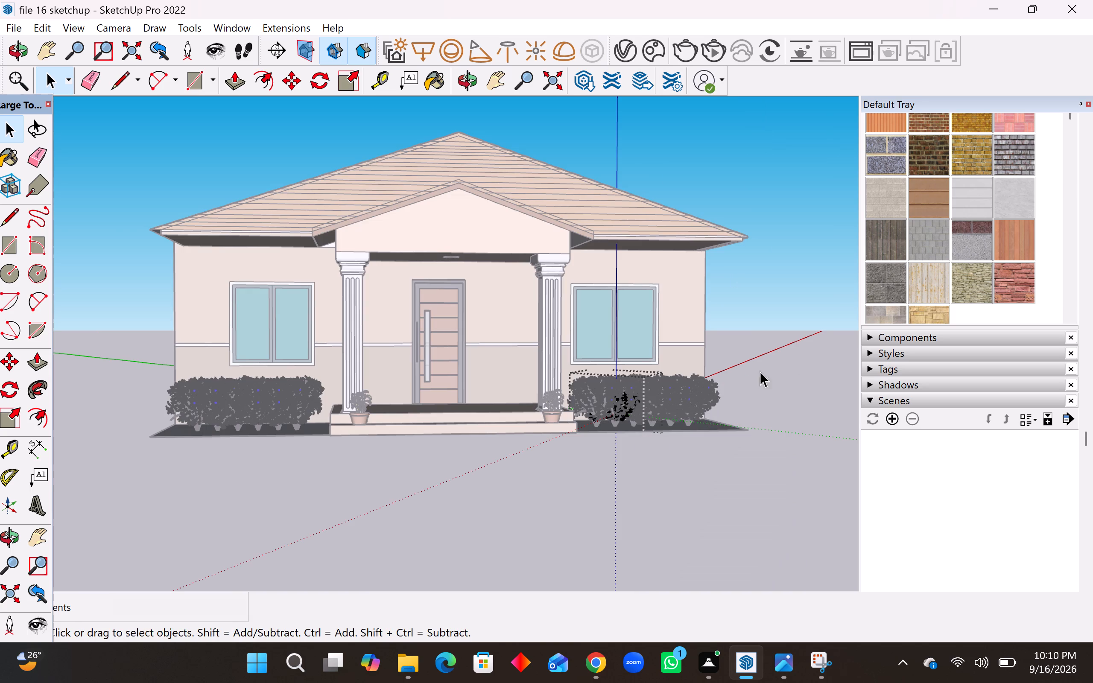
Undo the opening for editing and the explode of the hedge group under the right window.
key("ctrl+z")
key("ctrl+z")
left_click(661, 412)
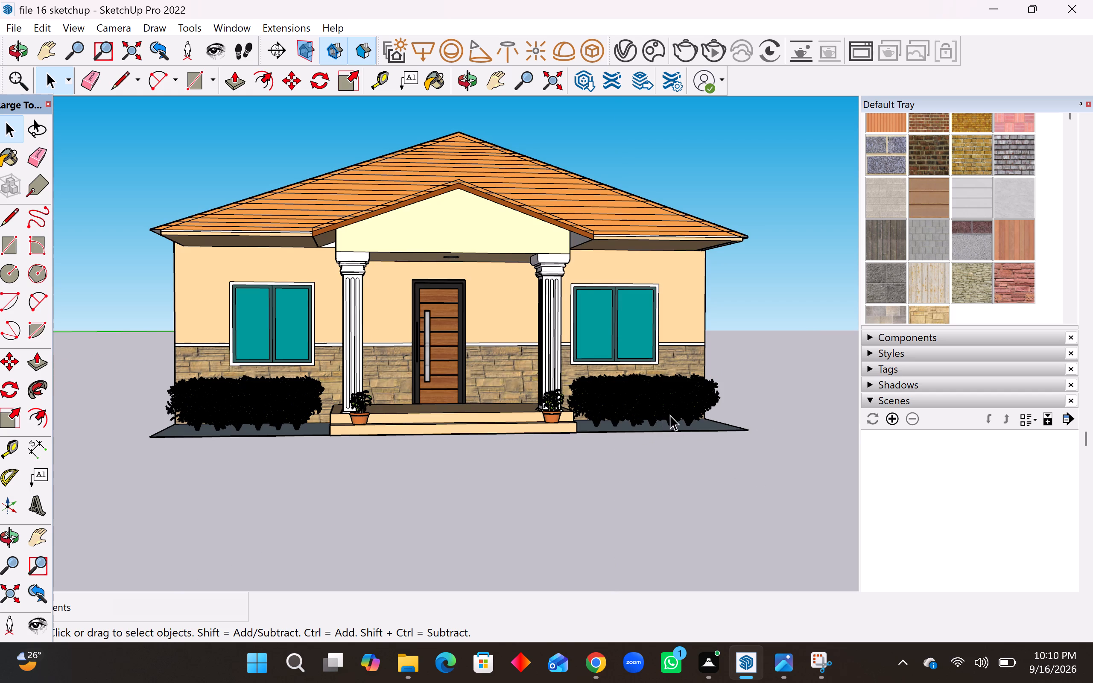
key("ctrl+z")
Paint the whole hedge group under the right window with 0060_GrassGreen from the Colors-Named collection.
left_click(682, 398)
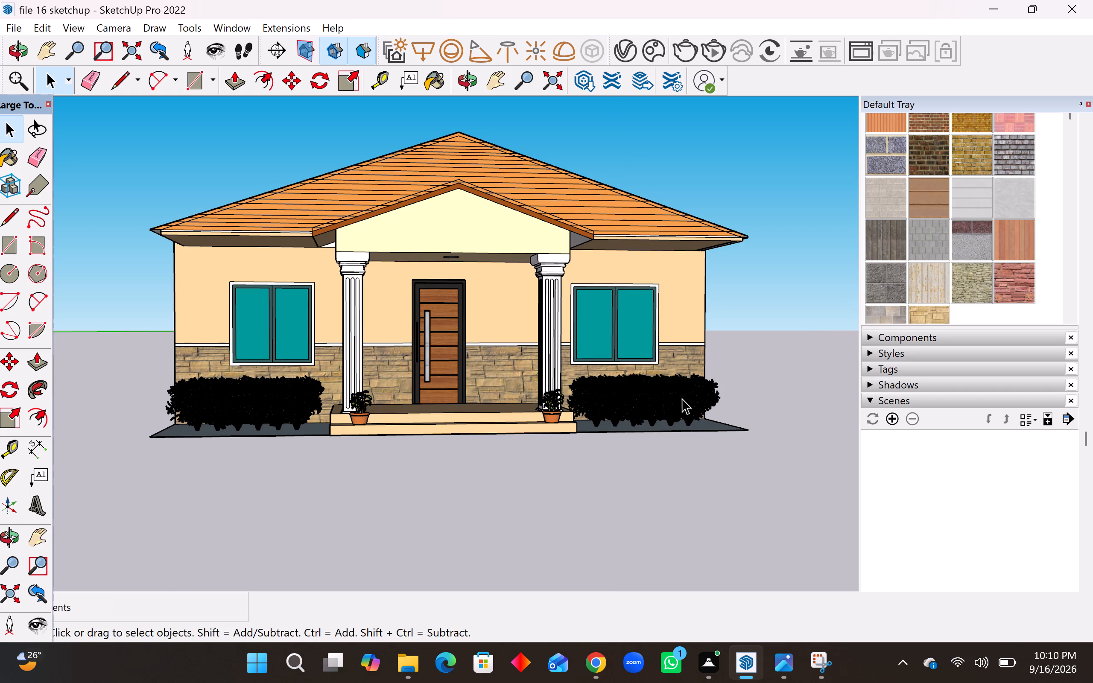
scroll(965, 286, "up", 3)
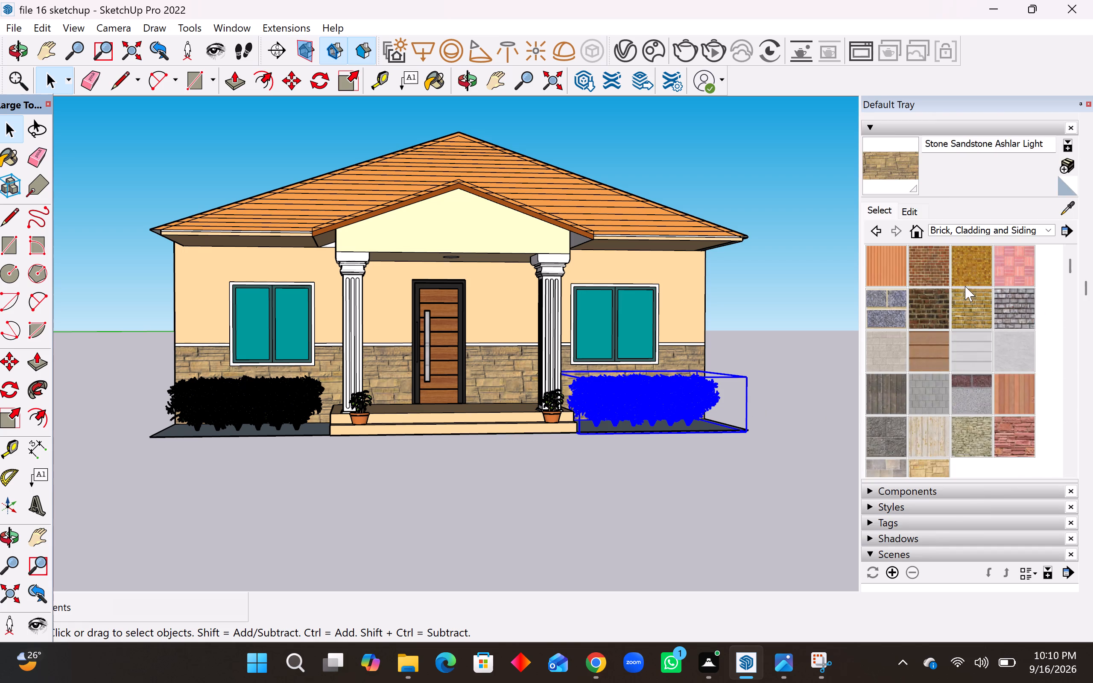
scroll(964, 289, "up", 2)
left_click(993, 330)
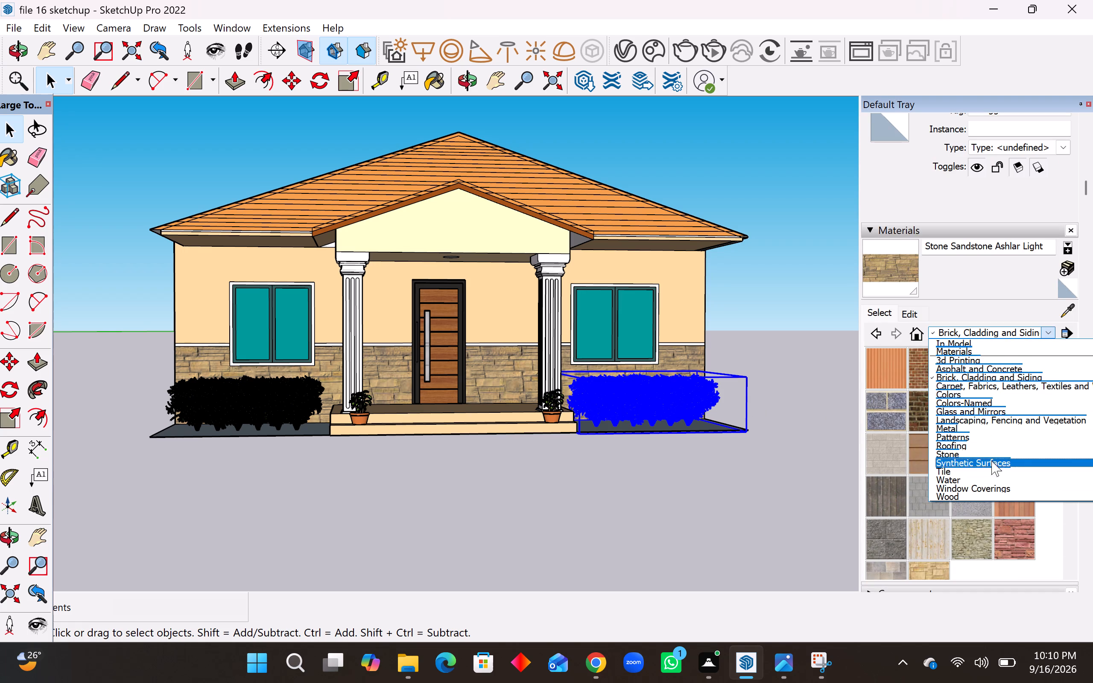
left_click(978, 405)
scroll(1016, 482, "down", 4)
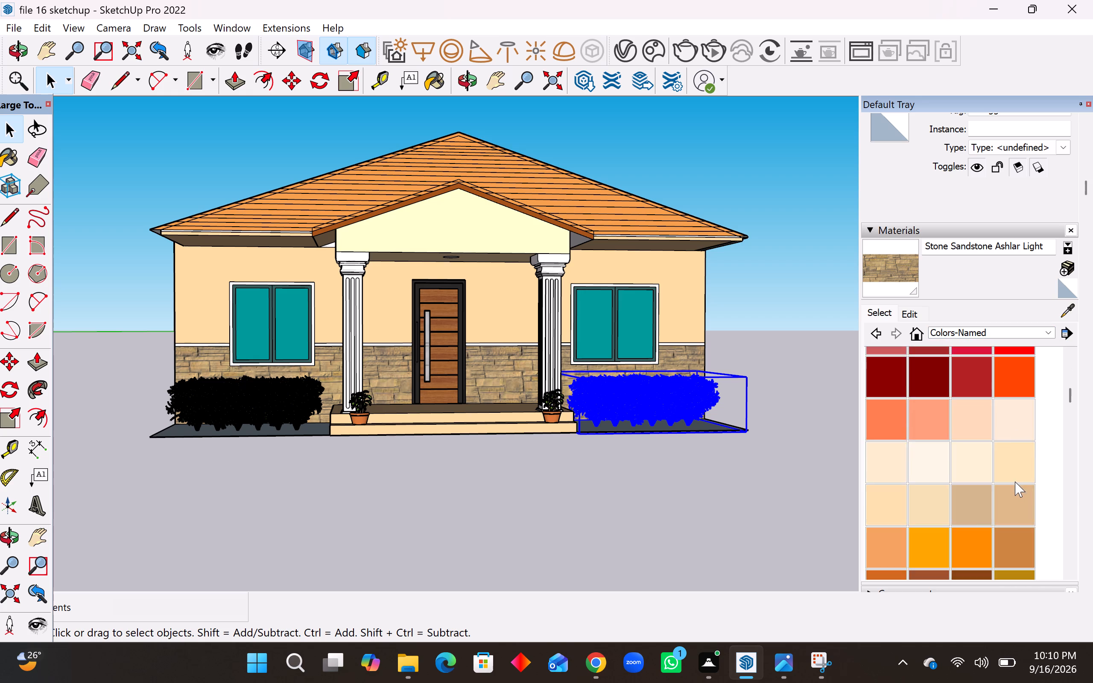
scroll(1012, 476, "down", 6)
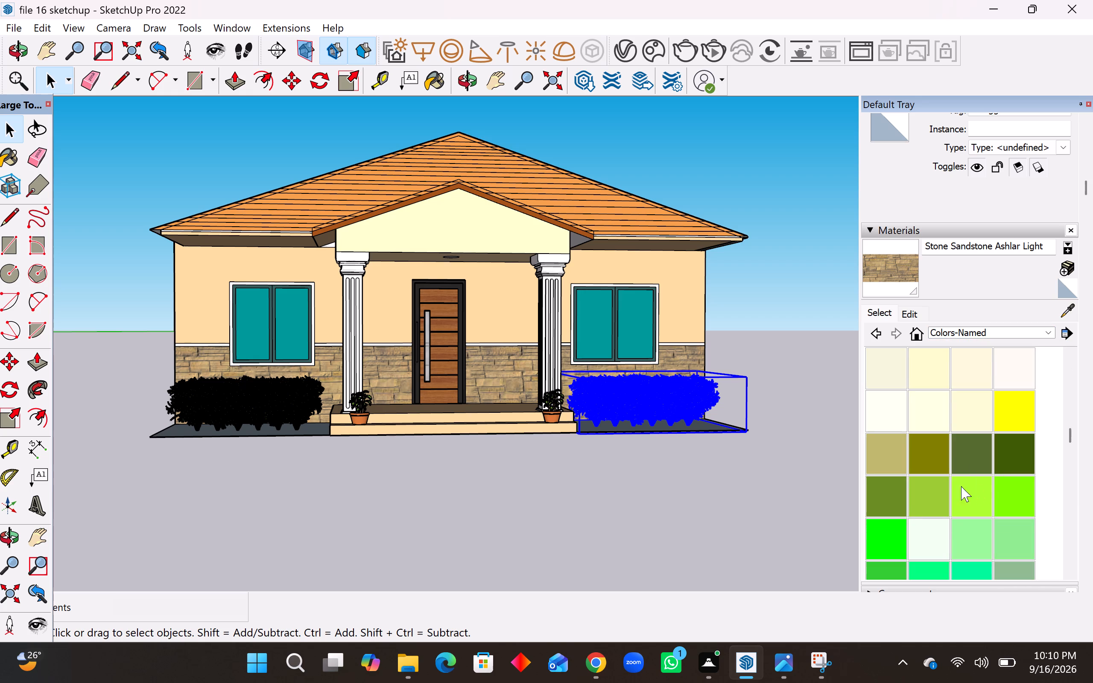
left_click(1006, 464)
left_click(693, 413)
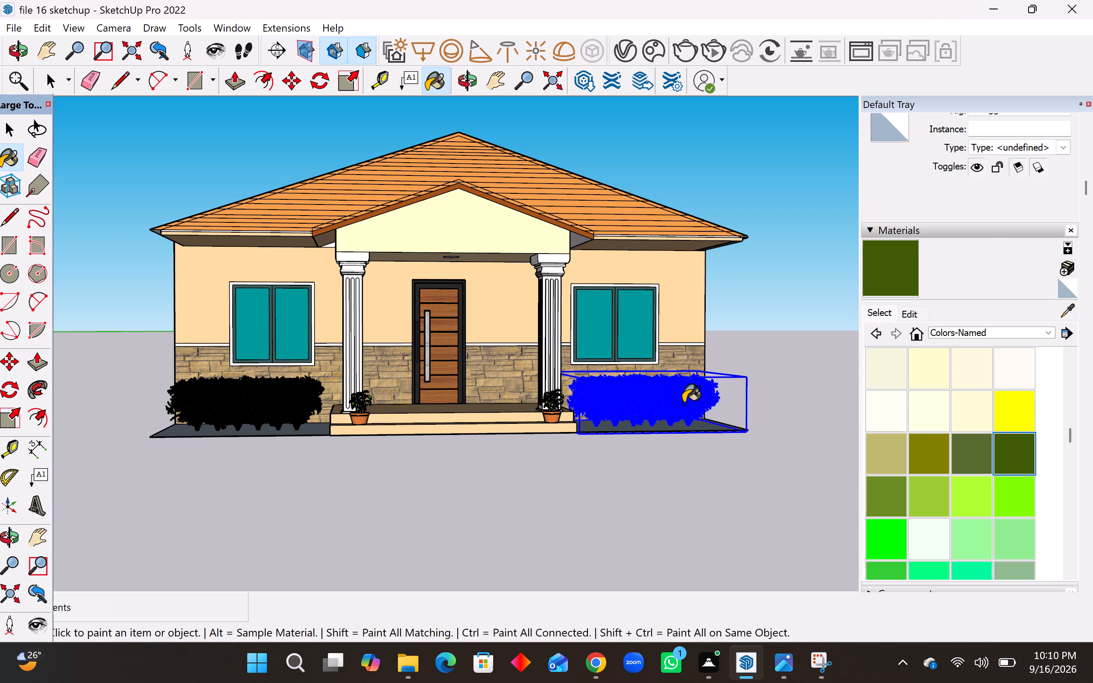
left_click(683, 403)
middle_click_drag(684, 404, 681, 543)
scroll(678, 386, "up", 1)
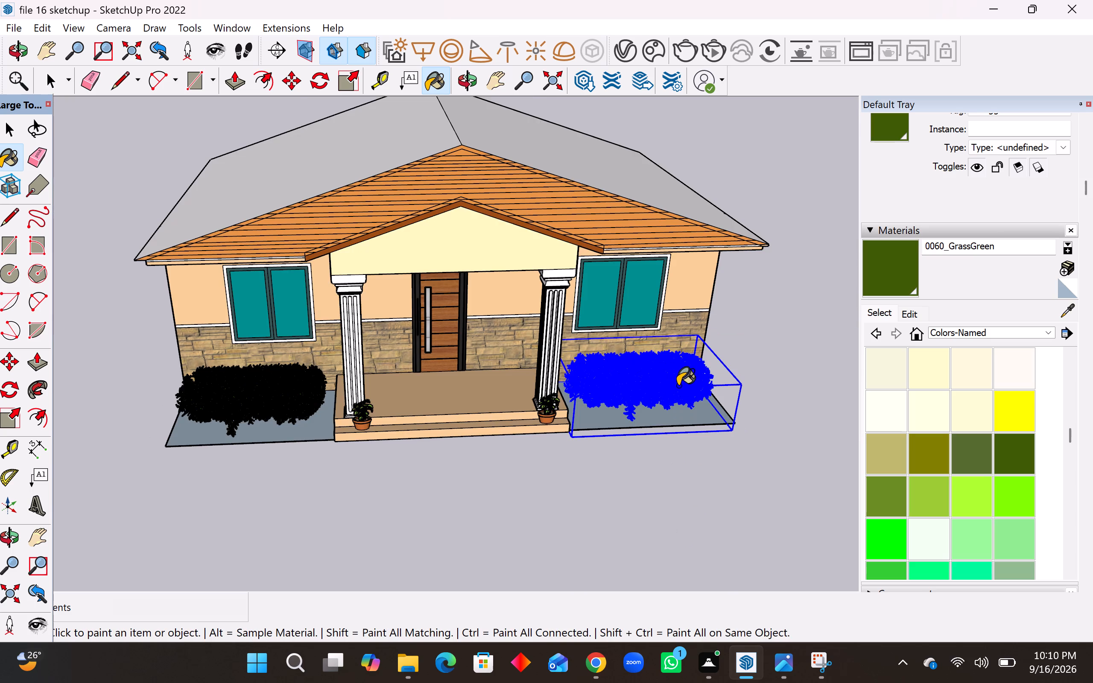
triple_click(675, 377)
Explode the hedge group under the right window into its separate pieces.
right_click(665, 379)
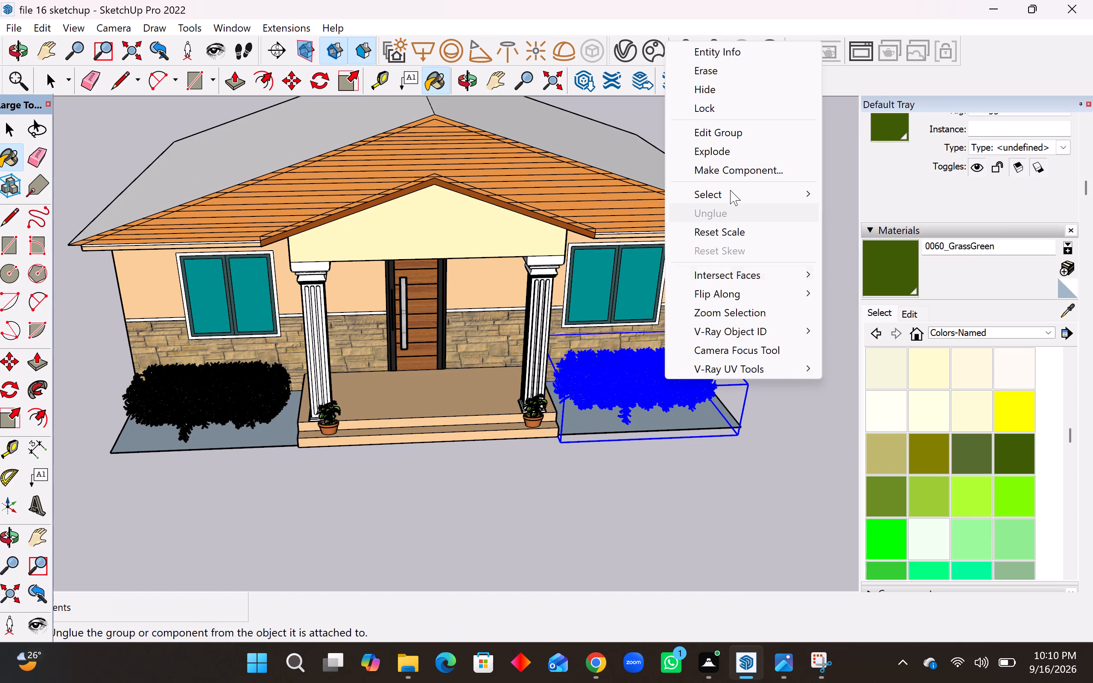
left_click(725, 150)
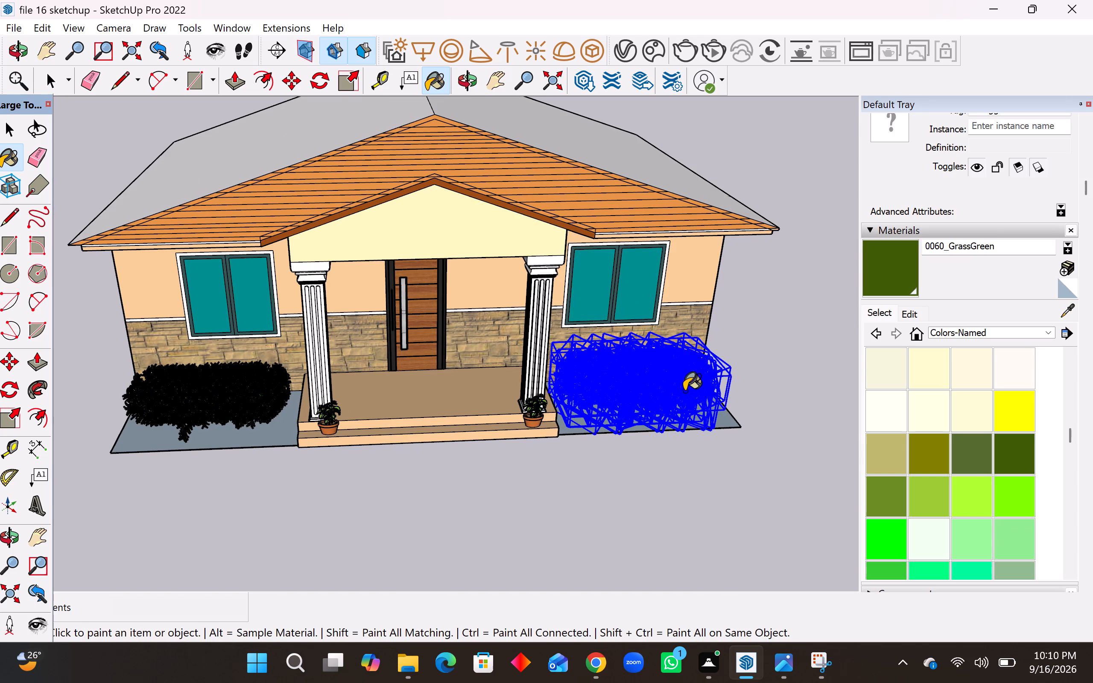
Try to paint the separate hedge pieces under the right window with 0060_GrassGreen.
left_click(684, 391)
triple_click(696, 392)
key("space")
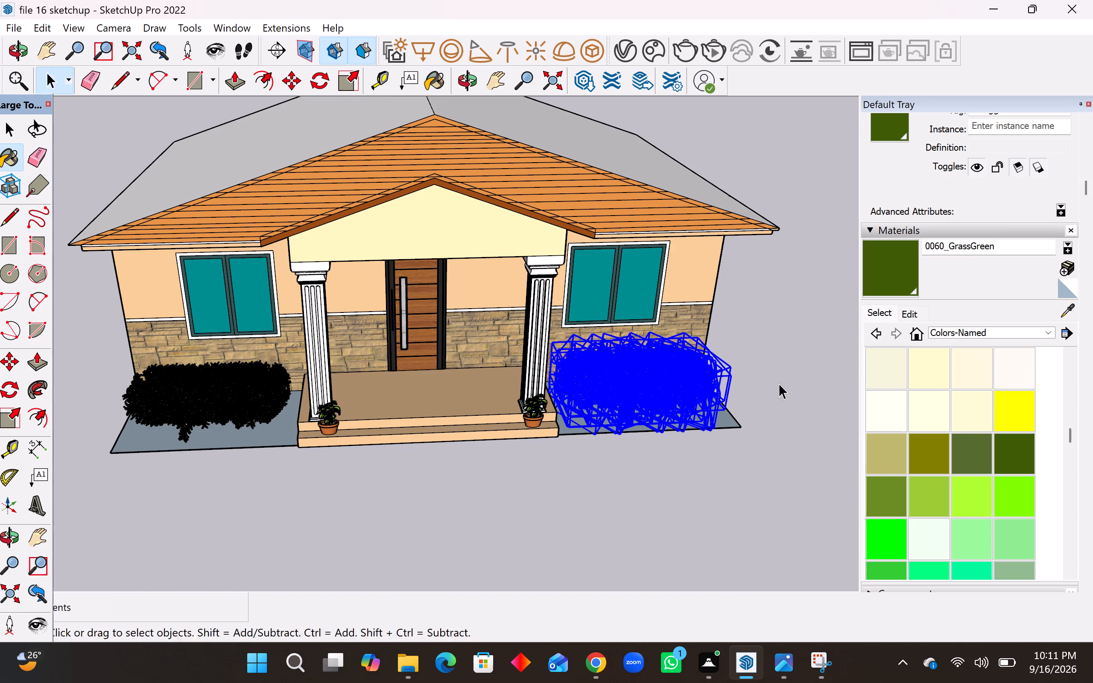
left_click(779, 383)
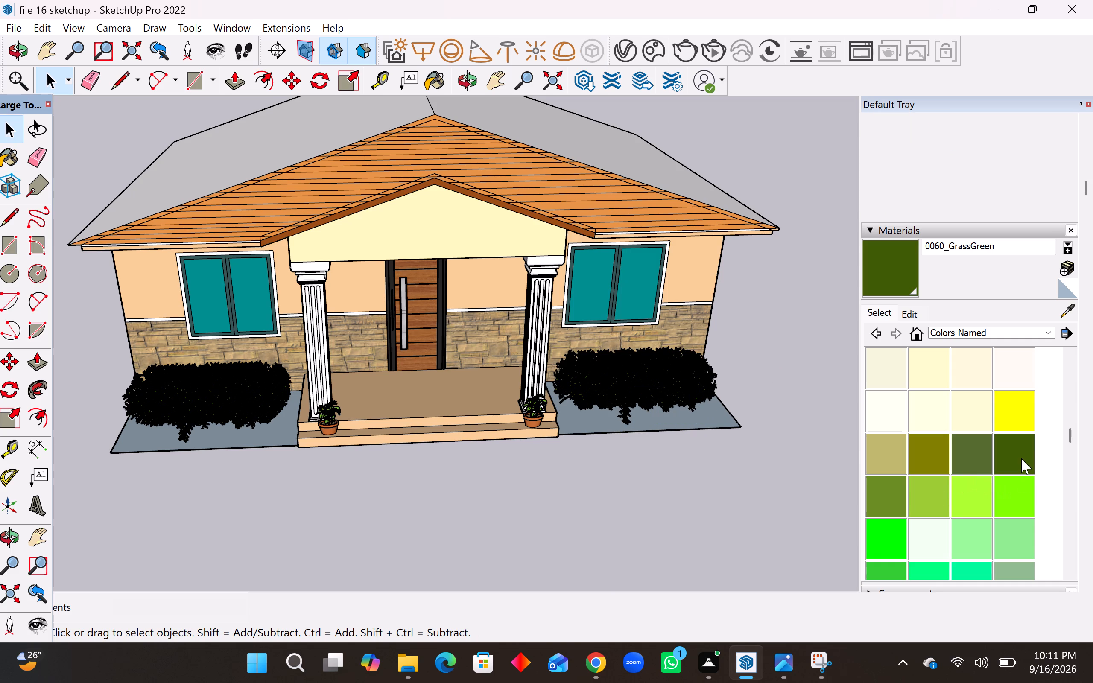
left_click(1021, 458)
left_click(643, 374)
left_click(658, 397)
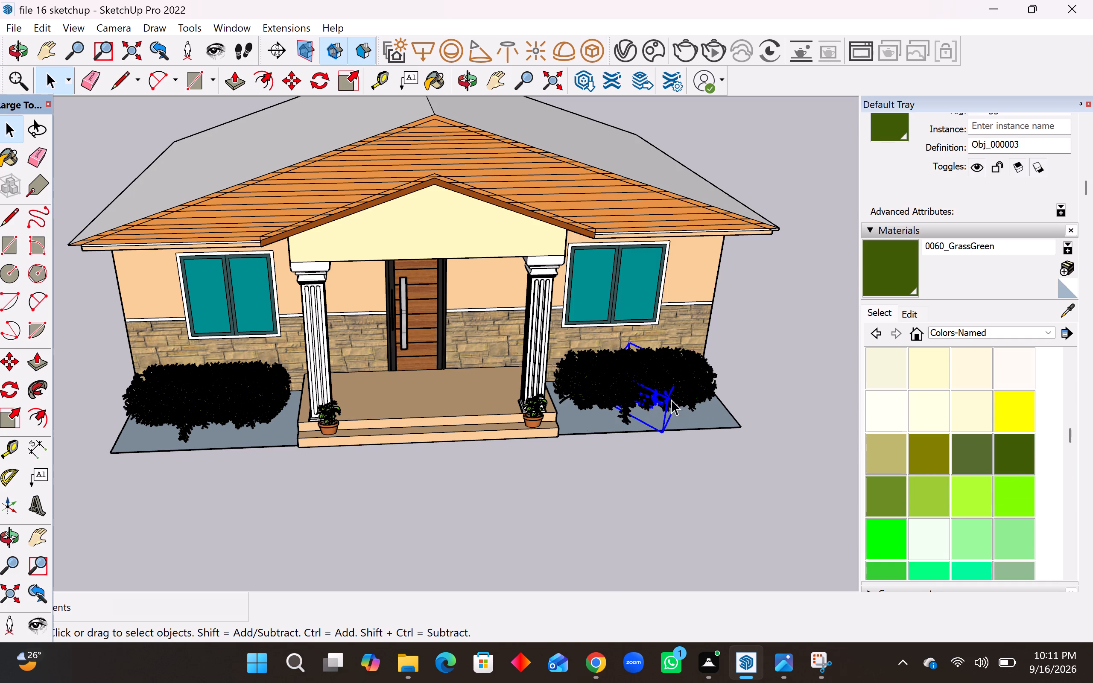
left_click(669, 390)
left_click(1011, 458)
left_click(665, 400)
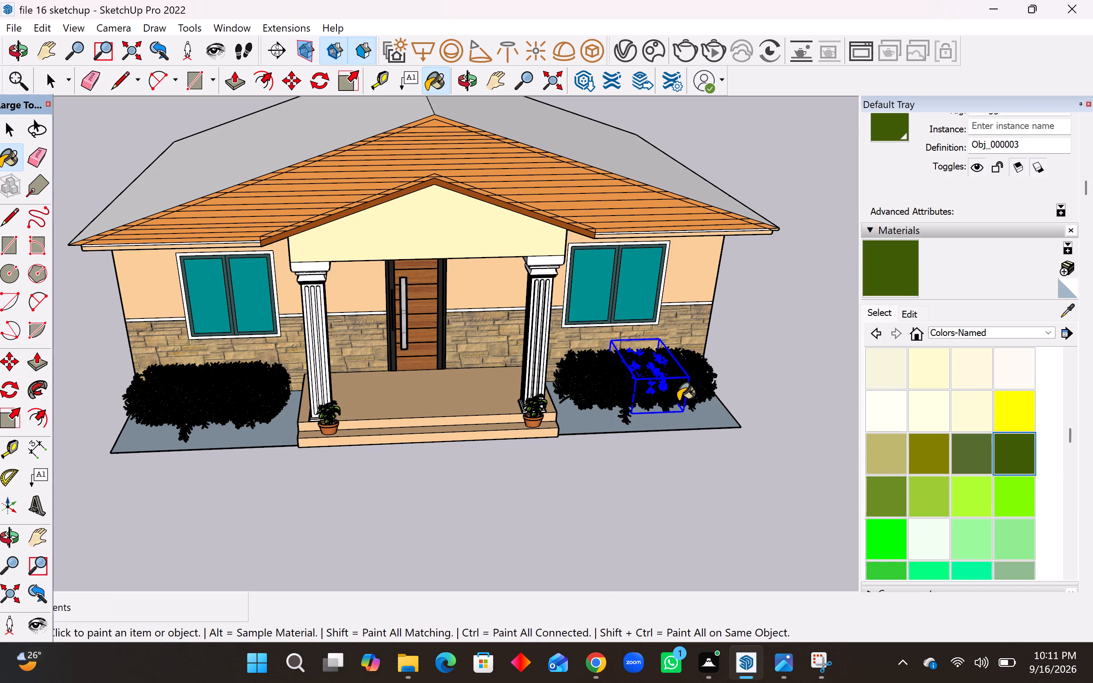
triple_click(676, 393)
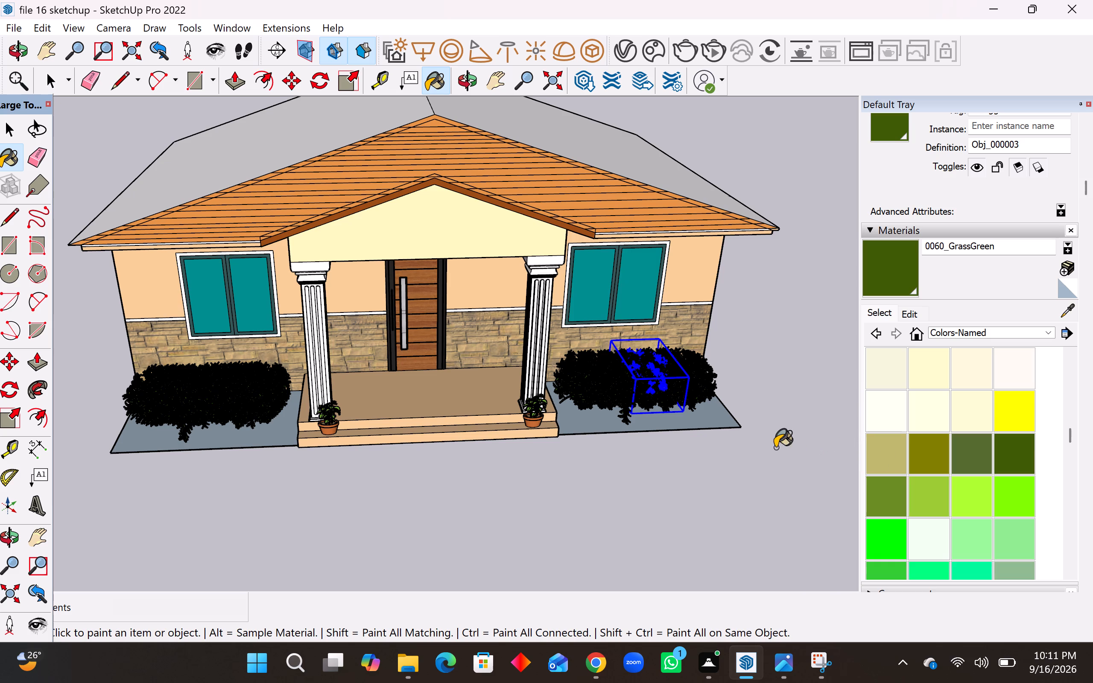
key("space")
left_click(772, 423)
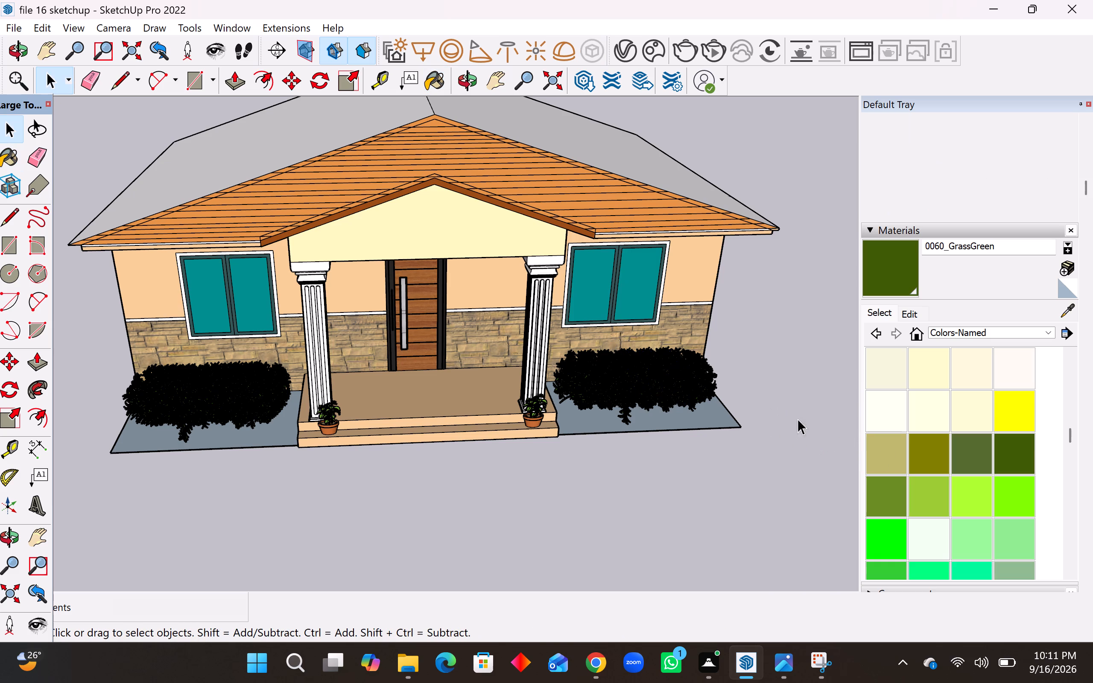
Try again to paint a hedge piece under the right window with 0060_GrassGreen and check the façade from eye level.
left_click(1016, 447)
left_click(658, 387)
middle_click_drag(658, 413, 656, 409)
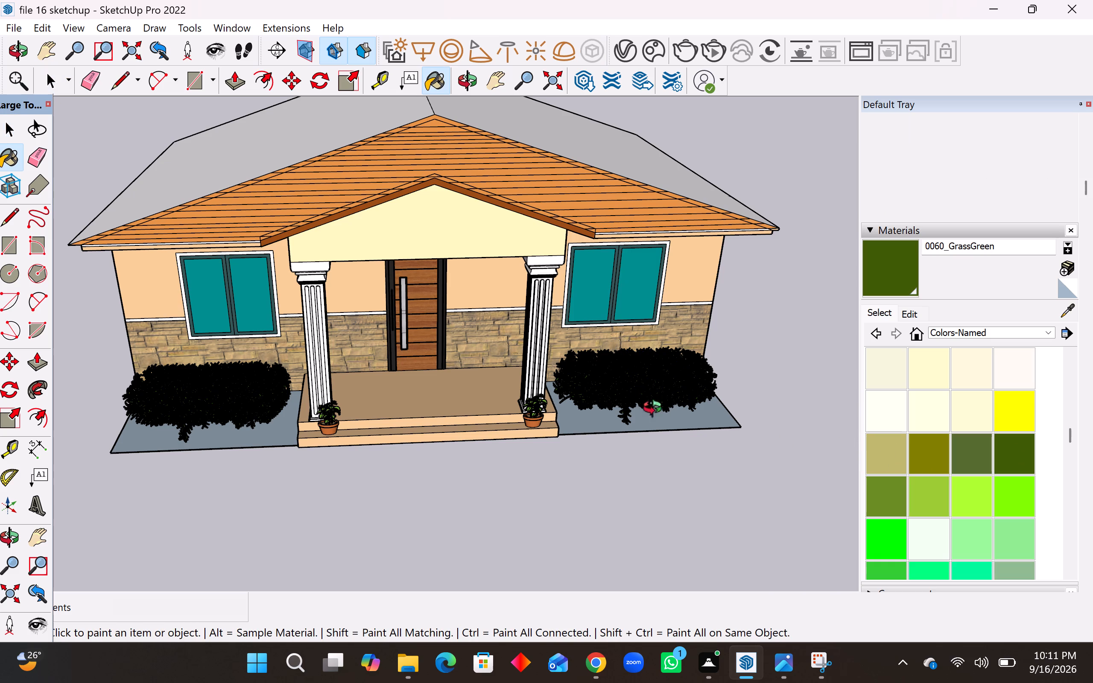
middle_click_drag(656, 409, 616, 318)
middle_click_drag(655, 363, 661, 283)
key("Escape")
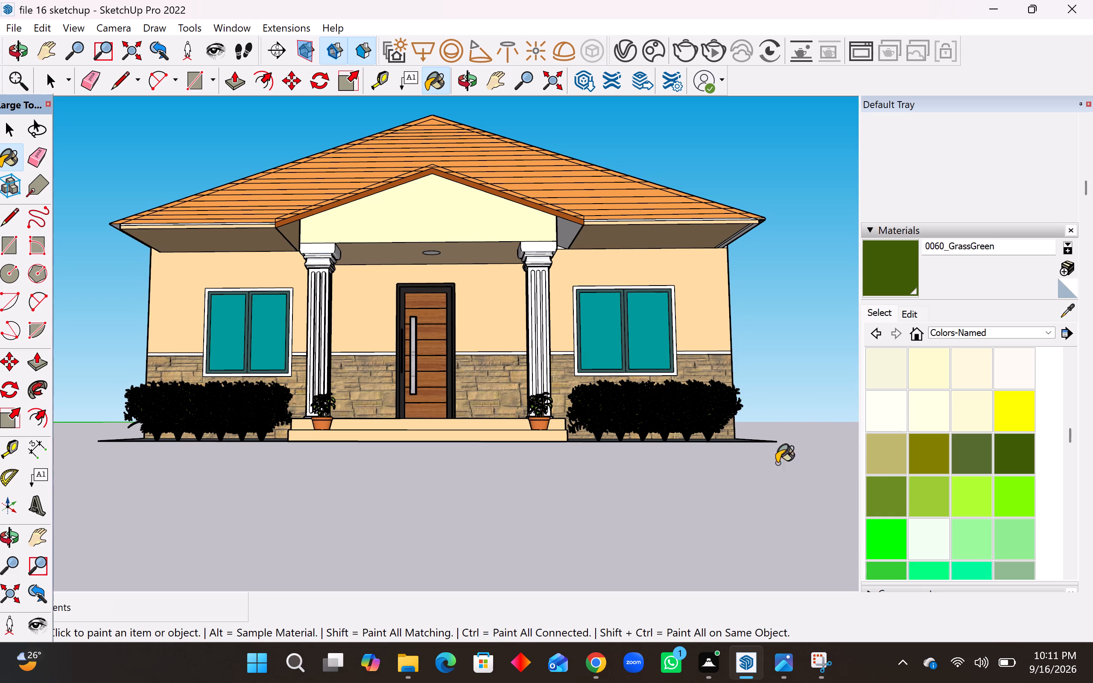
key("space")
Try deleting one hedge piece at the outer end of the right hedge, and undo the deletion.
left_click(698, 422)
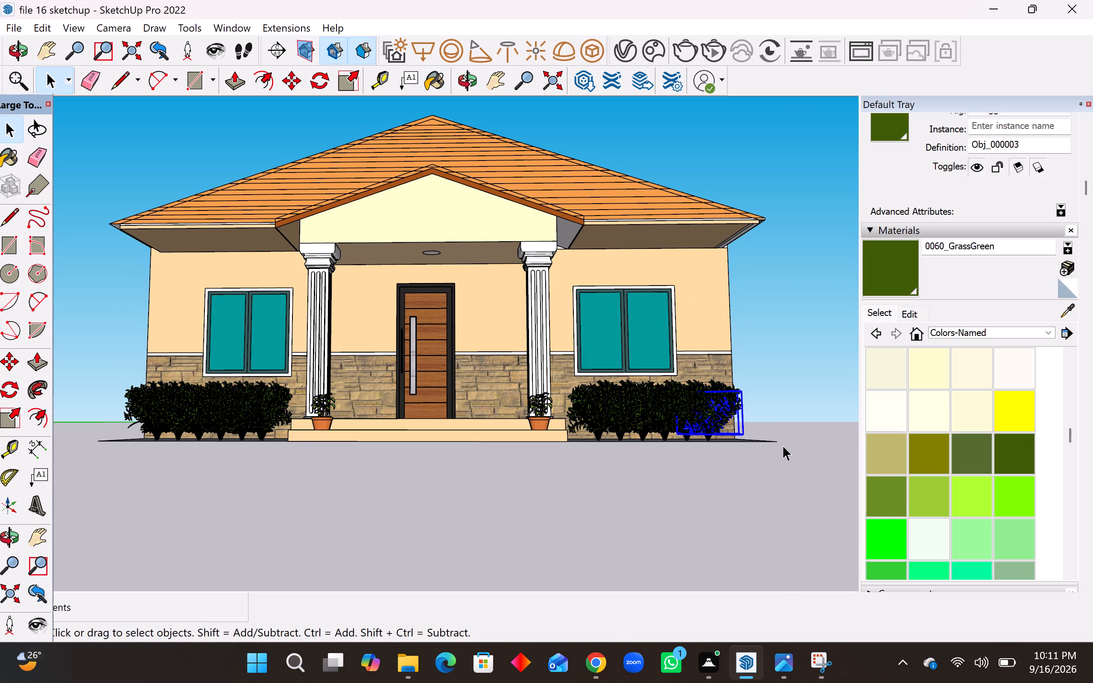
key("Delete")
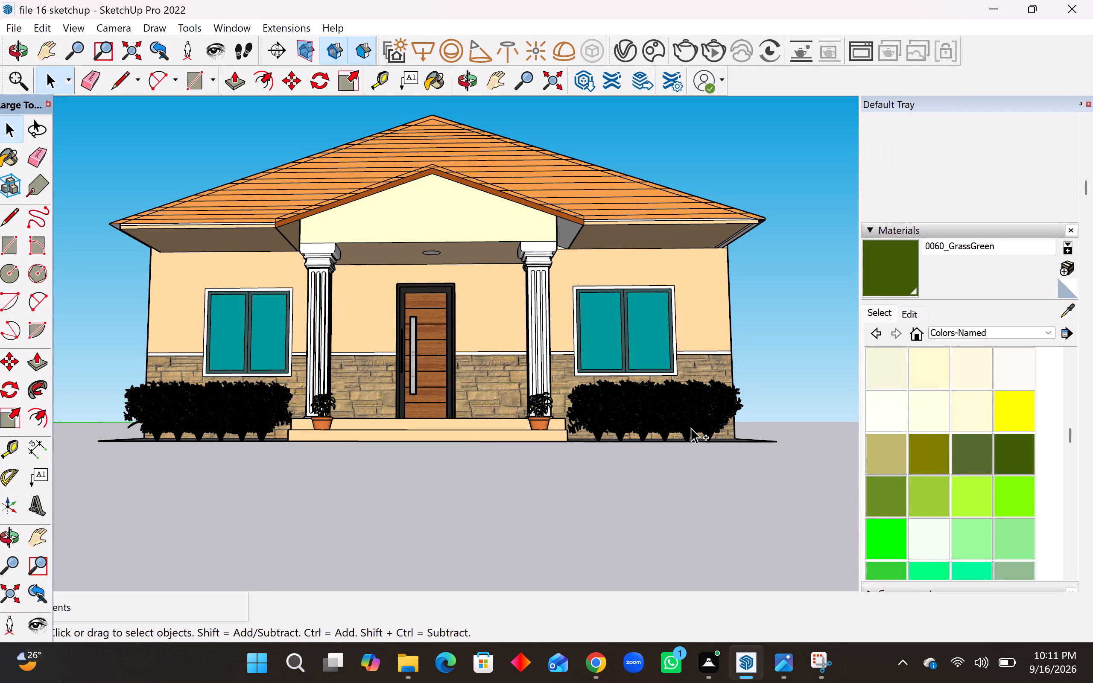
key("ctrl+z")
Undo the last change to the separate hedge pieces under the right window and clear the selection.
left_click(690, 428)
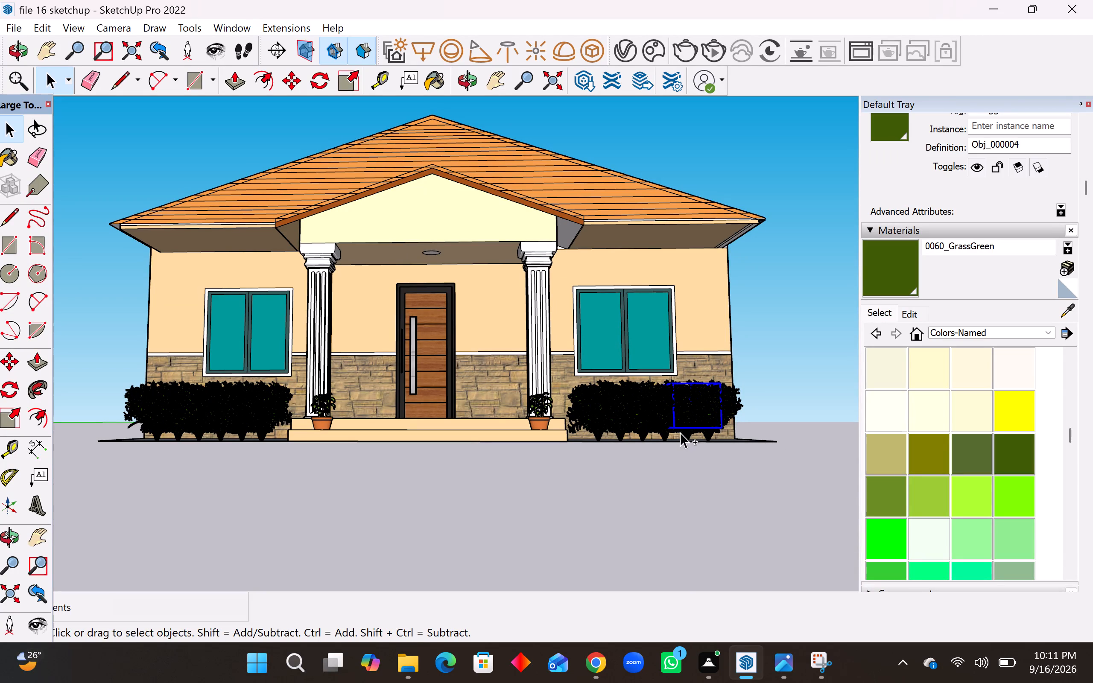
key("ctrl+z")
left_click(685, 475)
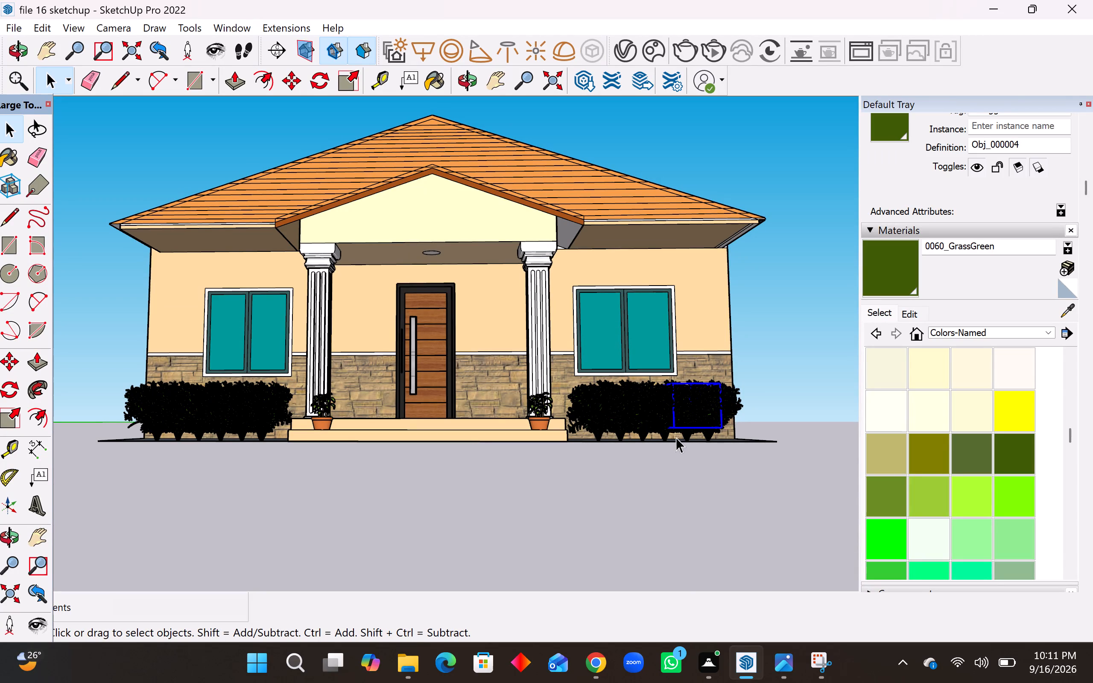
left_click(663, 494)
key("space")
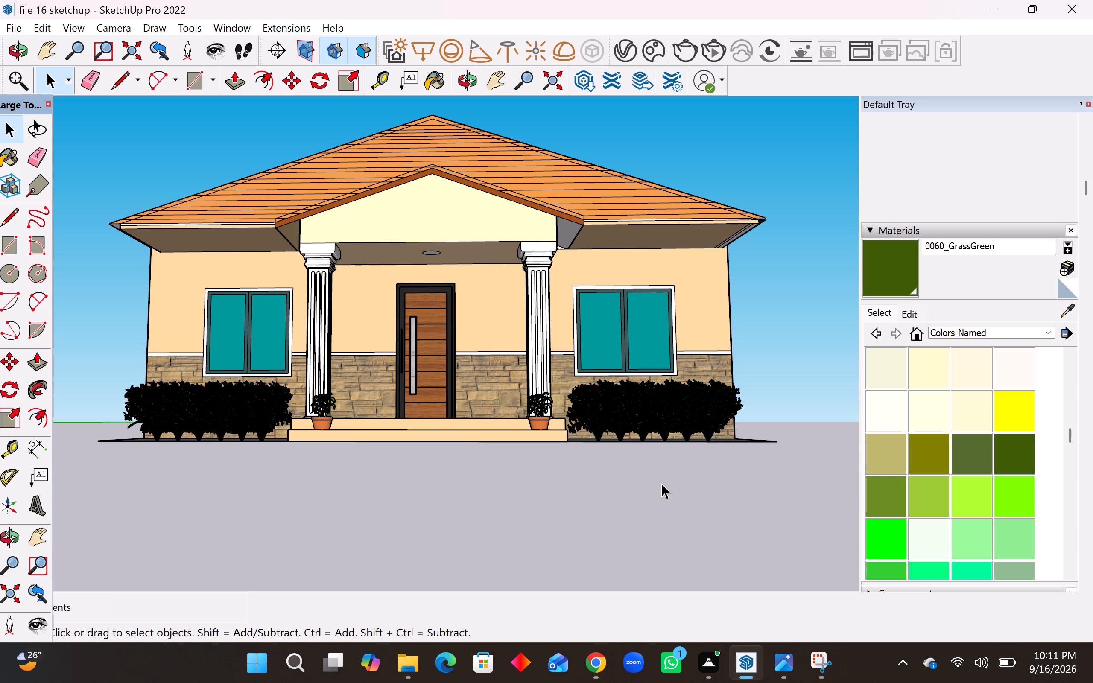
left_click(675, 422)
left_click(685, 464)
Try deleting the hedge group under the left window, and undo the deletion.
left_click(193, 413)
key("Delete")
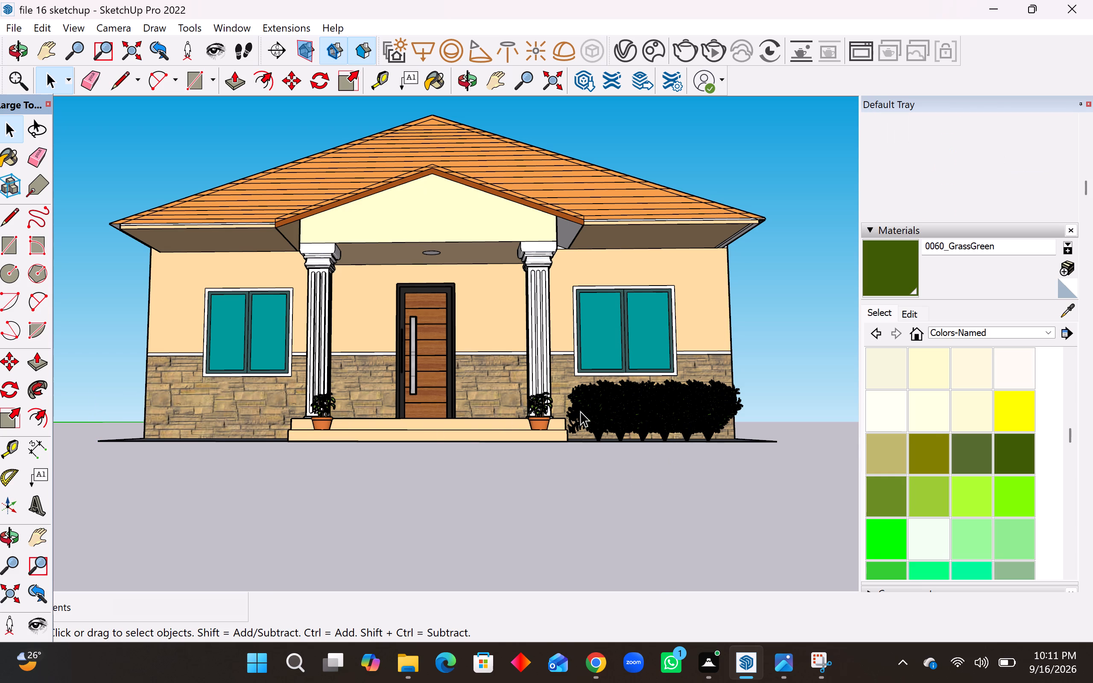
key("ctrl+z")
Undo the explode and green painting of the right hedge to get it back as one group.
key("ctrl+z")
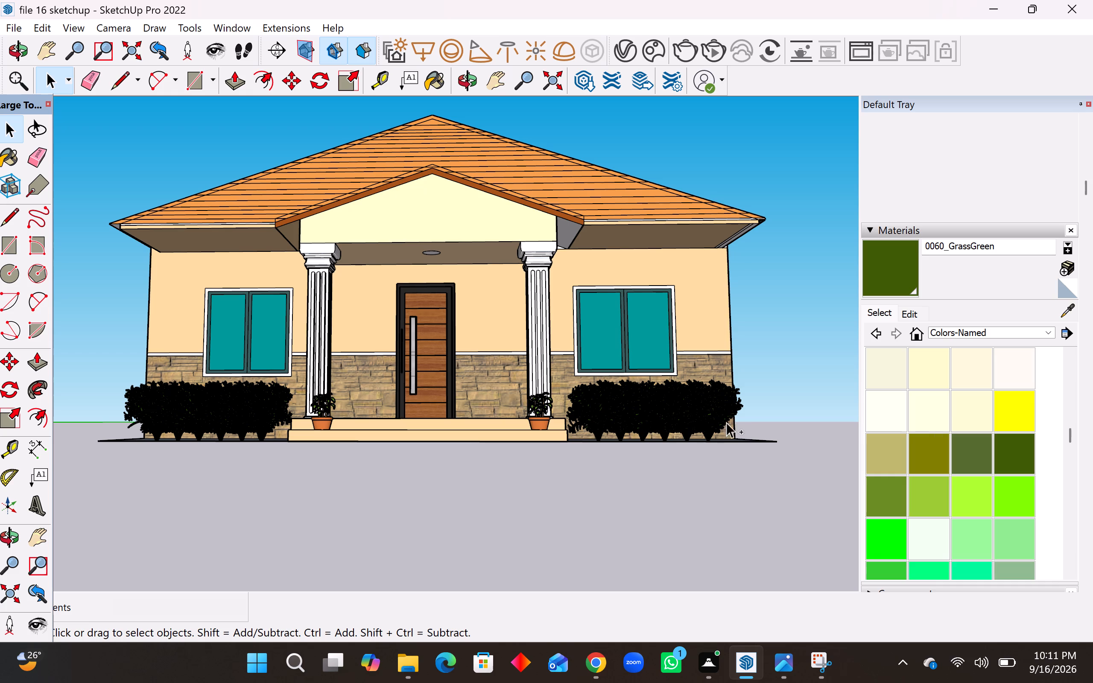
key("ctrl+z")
Delete the hedge groups from the ground strips under the right and left windows.
left_click(713, 417)
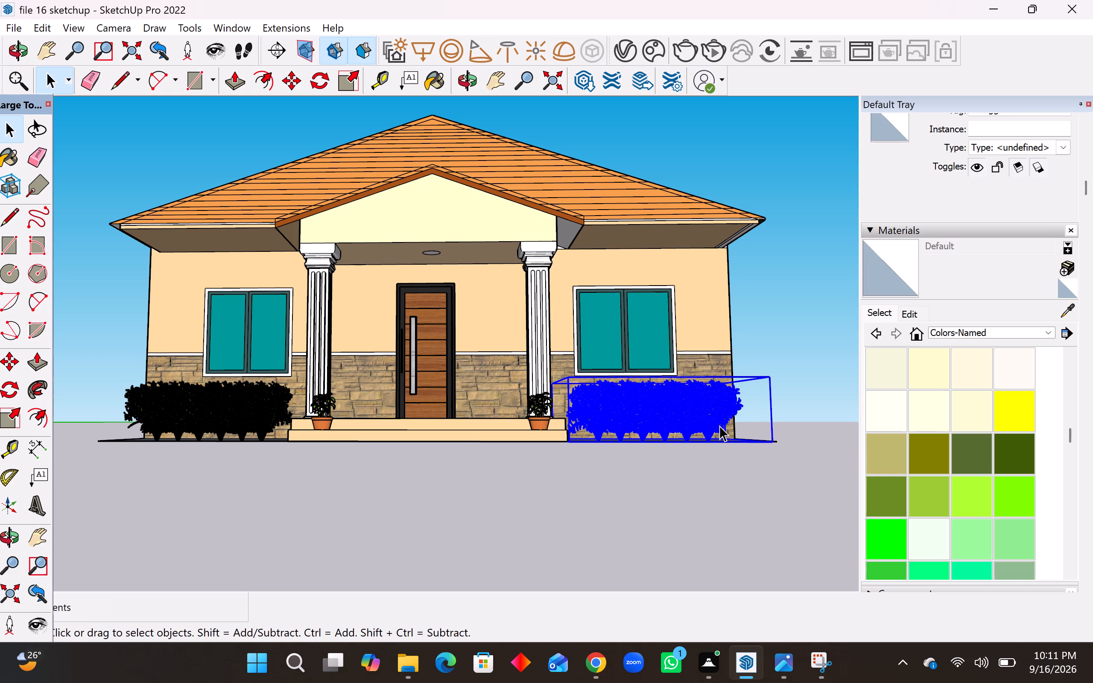
key("Delete")
left_click(243, 420)
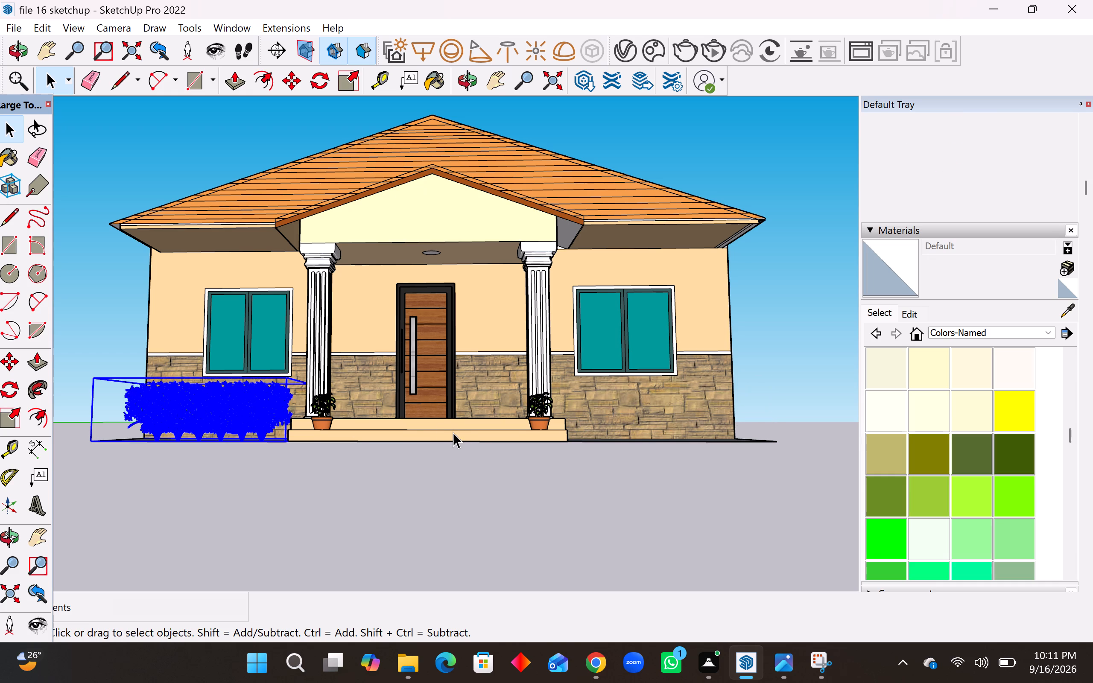
key("Delete")
Delete the spare shrub standing on the open ground away from the house.
middle_click_drag(464, 435, 488, 557)
scroll(746, 422, "down", 7)
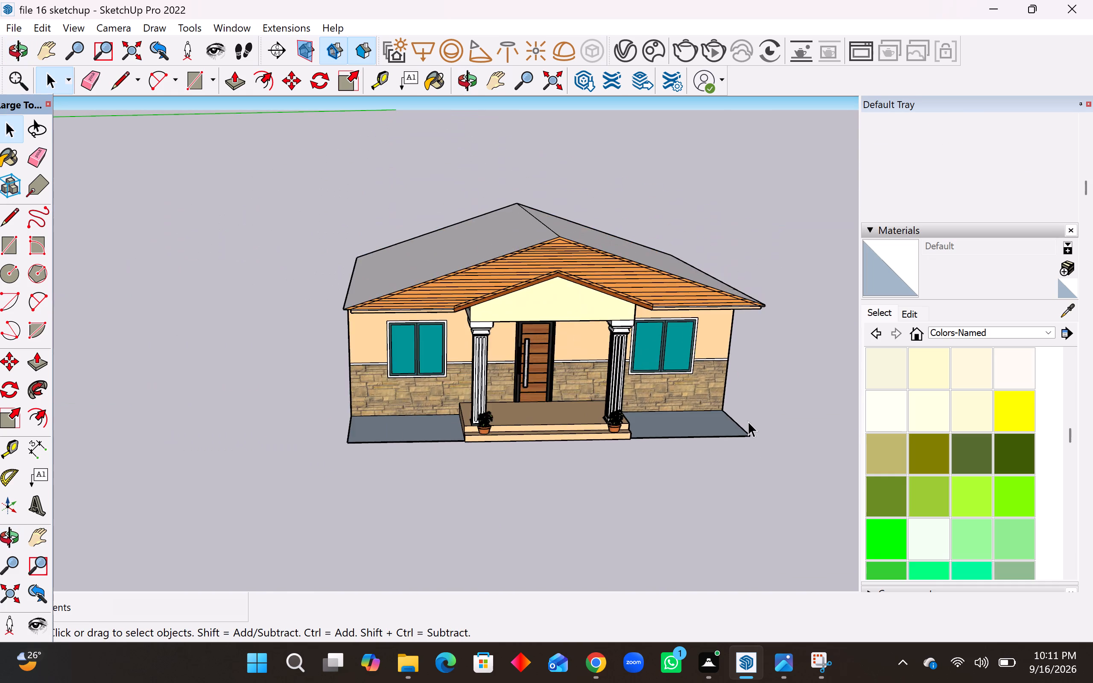
scroll(748, 421, "down", 8)
left_click_drag(421, 393, 271, 464)
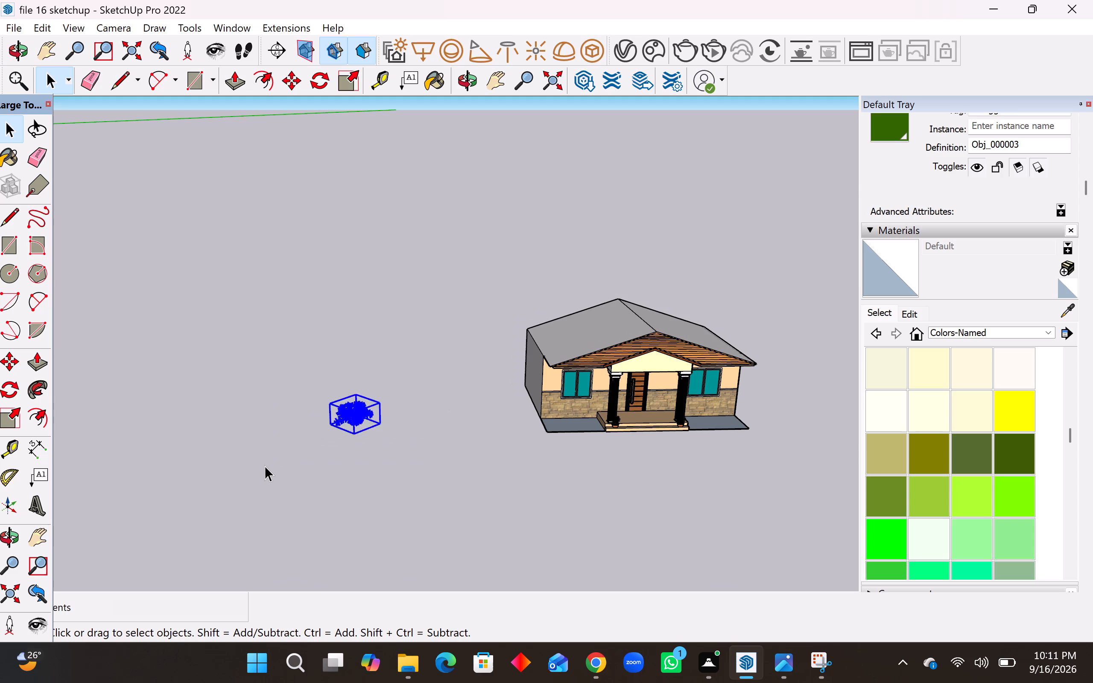
key("Delete")
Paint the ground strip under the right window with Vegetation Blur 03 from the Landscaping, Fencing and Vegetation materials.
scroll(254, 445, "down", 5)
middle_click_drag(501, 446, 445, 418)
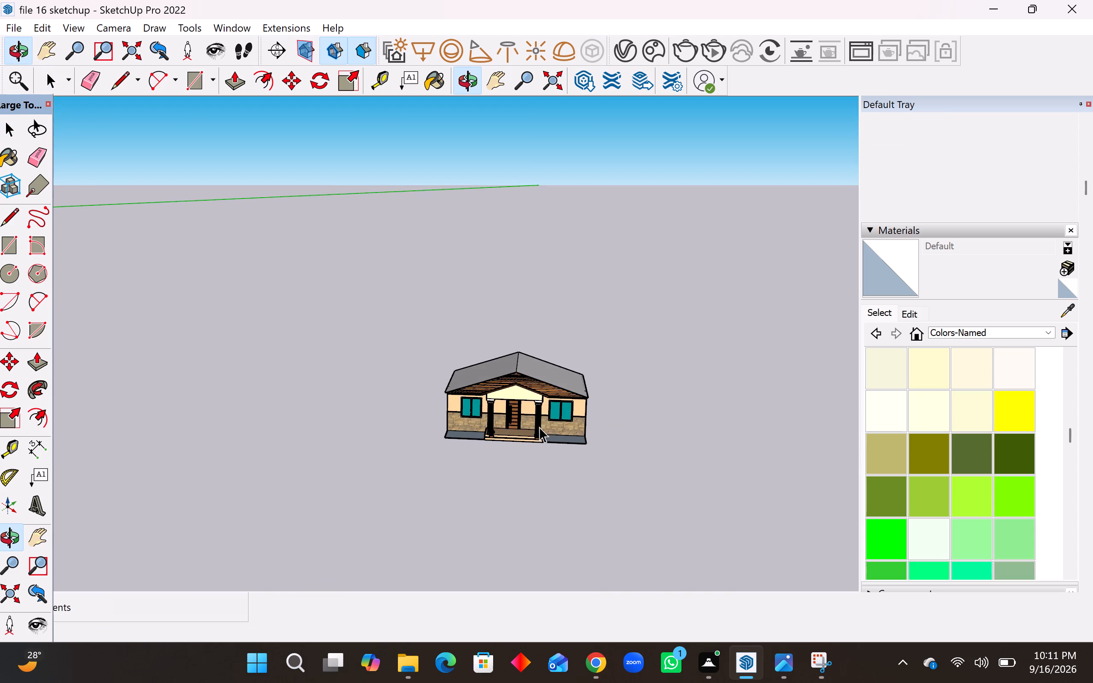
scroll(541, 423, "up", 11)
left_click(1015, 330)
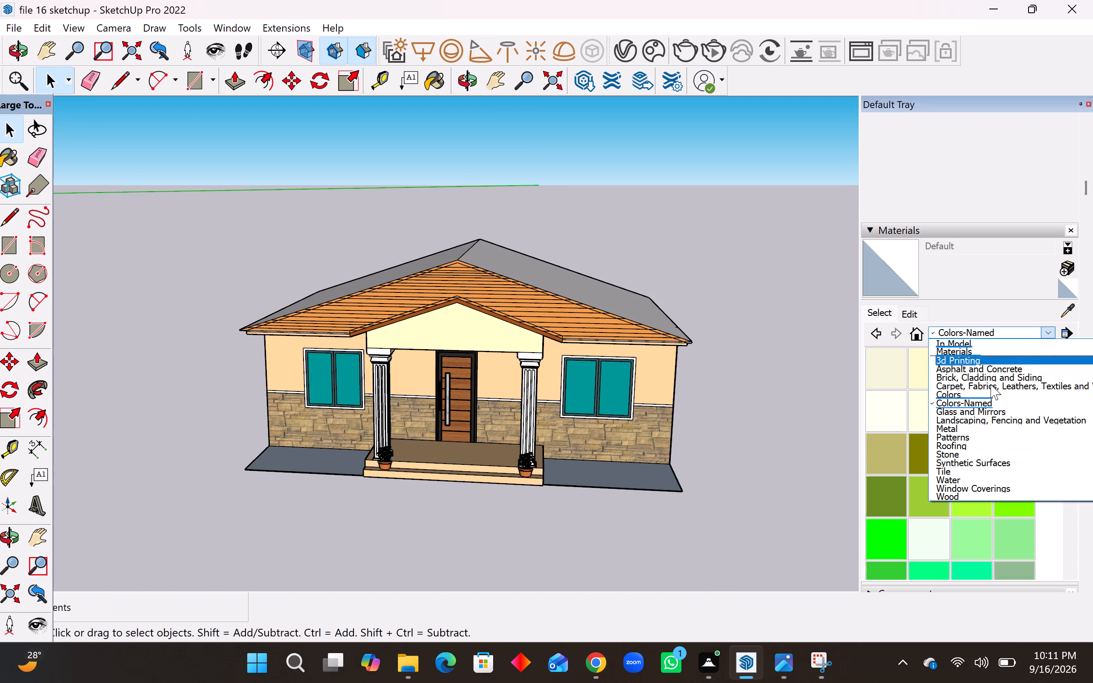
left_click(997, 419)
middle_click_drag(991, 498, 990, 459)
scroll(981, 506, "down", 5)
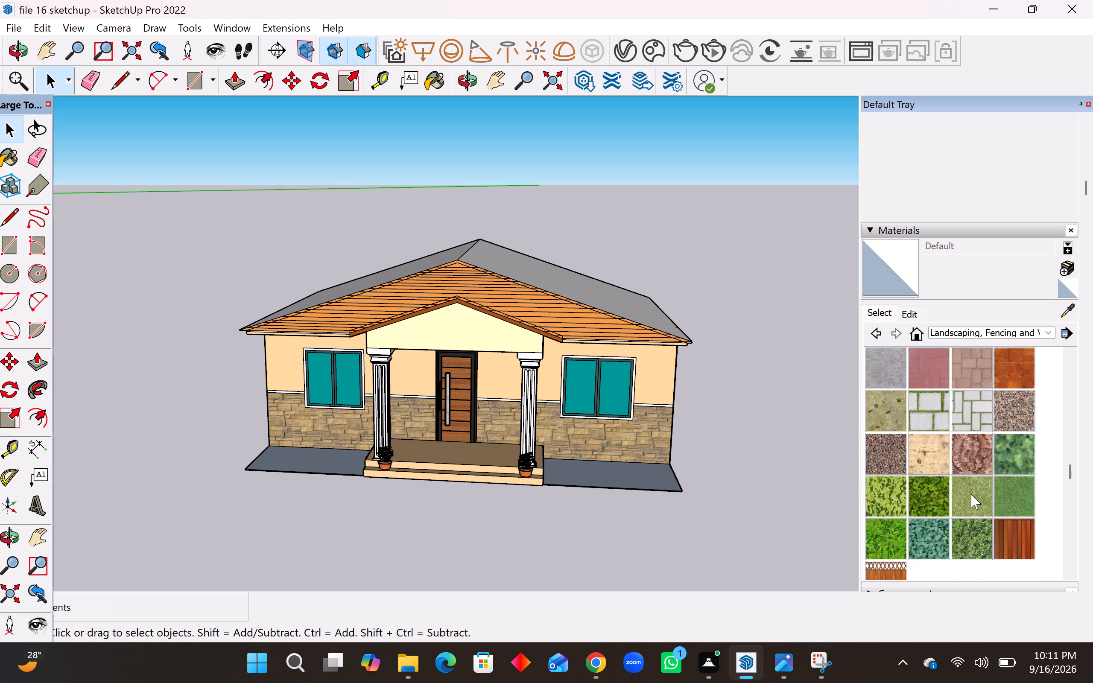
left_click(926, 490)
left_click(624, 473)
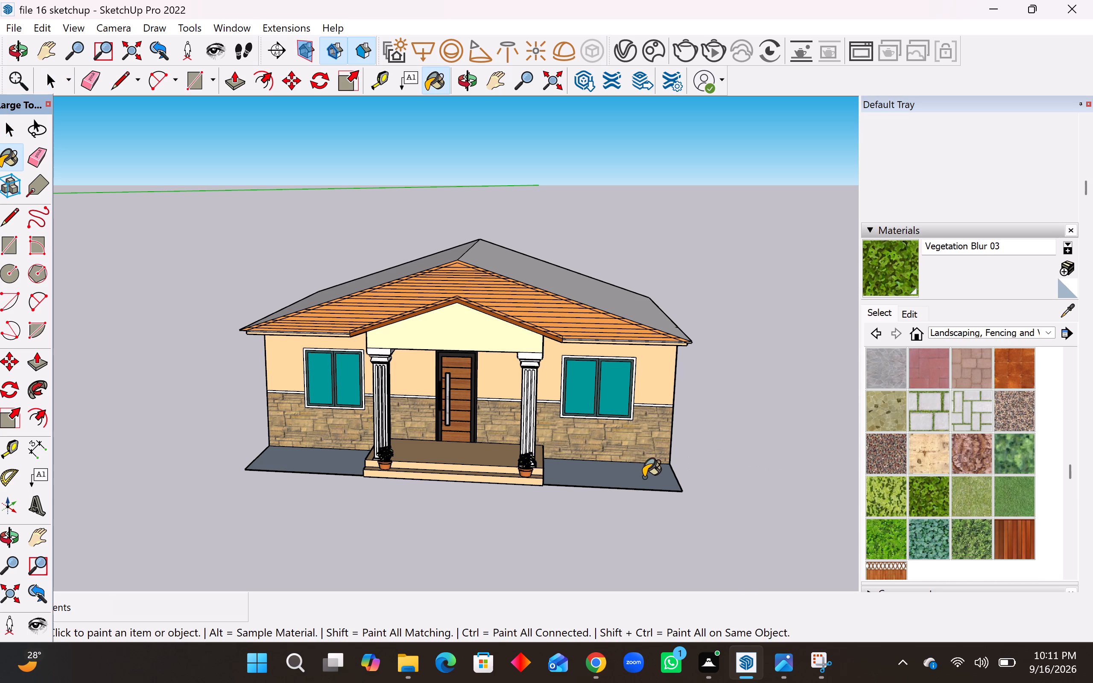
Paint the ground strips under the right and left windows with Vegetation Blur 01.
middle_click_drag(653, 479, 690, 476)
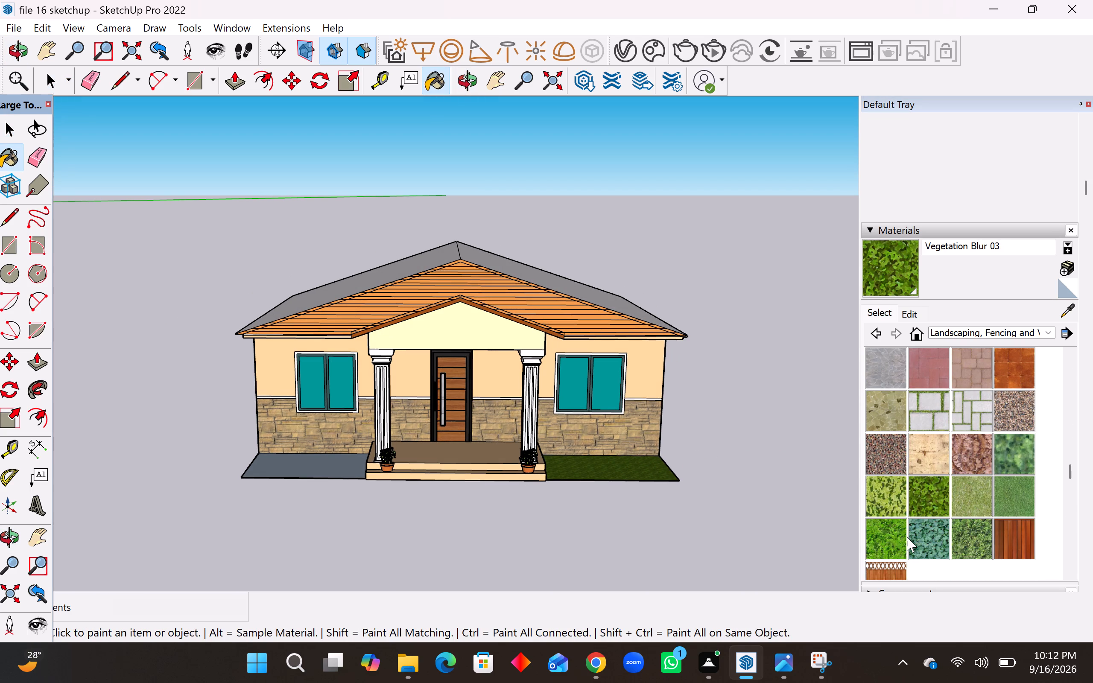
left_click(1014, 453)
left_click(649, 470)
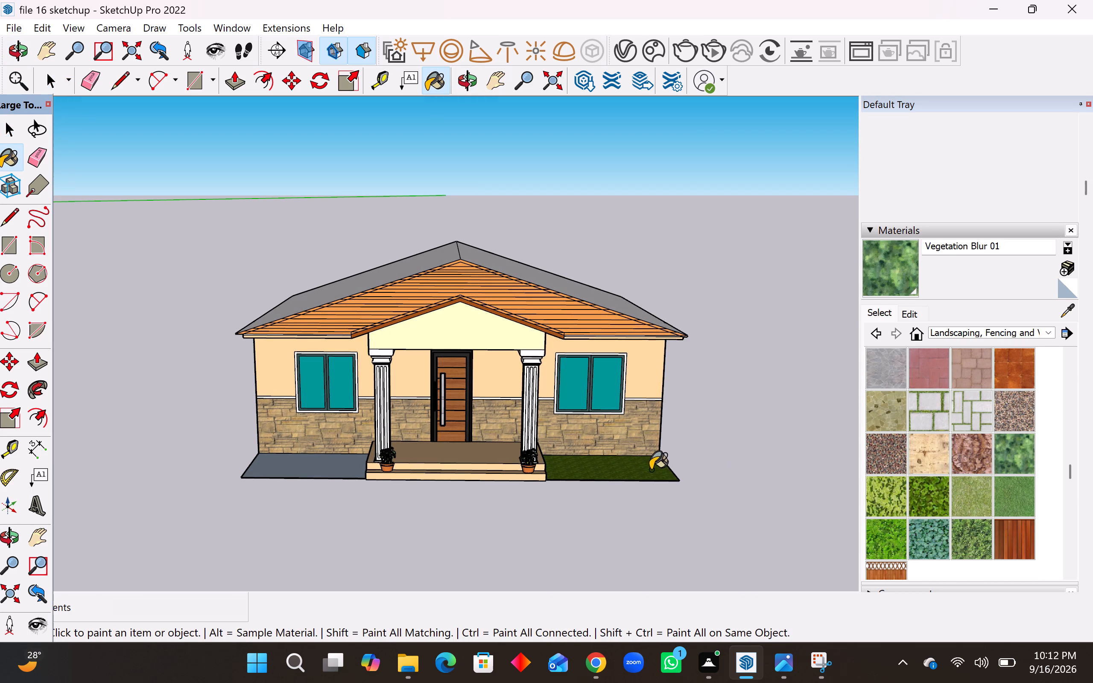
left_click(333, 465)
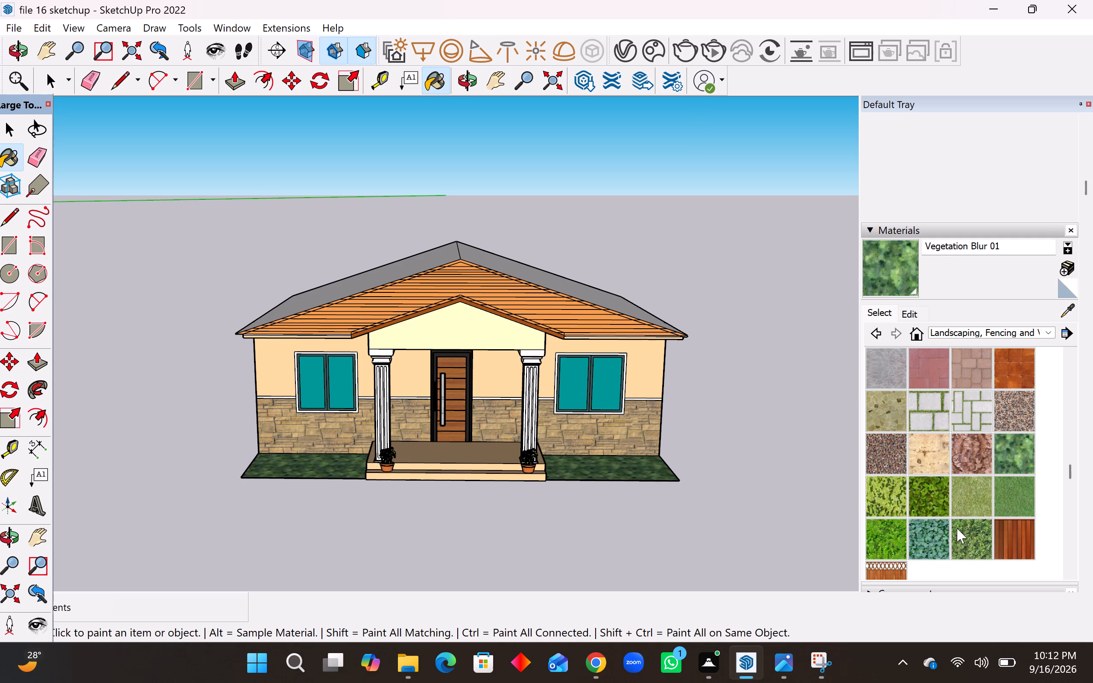
Paint both ground strips beside the porch steps with Vegetation Honey Locust.
left_click(877, 541)
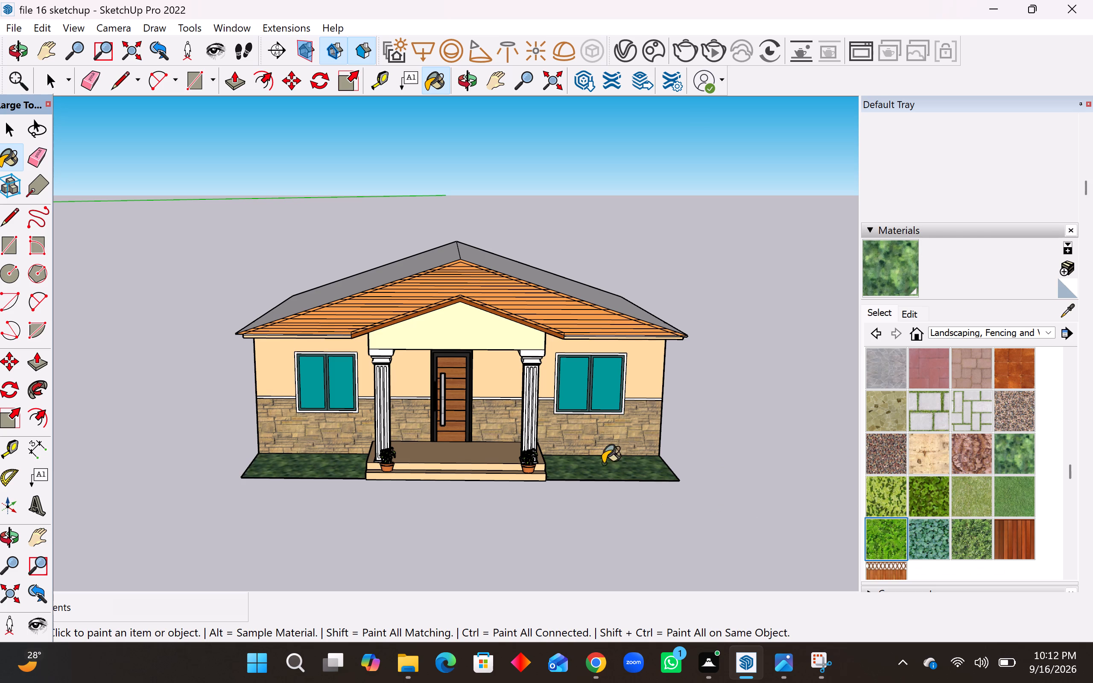
left_click(602, 465)
left_click(327, 459)
middle_click_drag(551, 476, 576, 549)
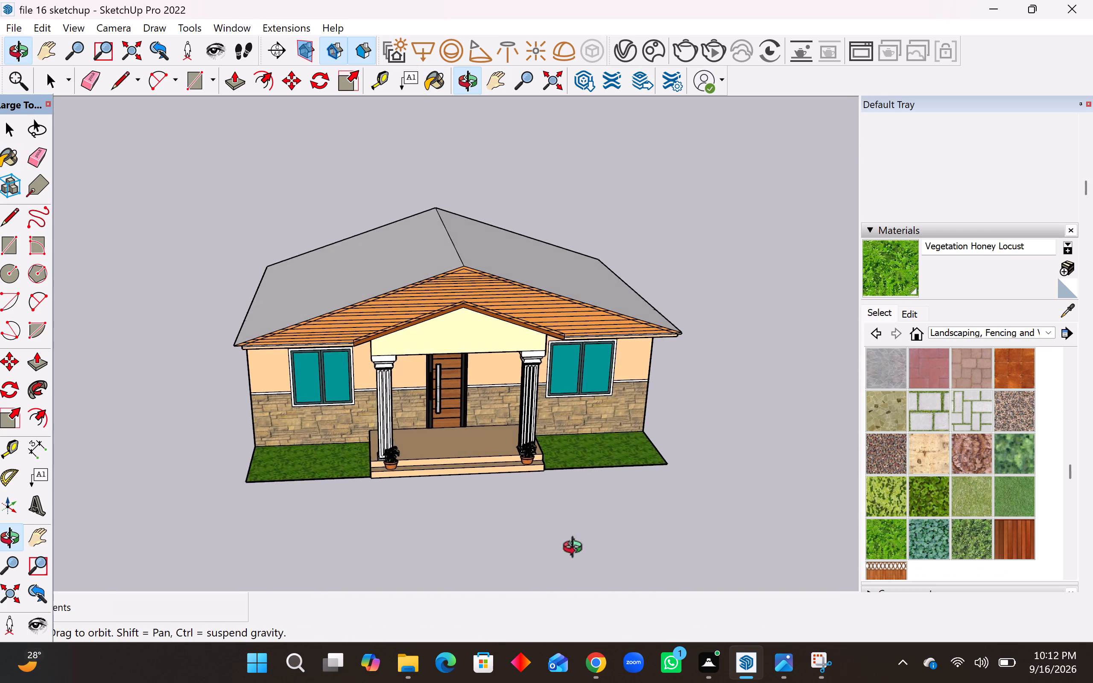
middle_click_drag(576, 549, 551, 457)
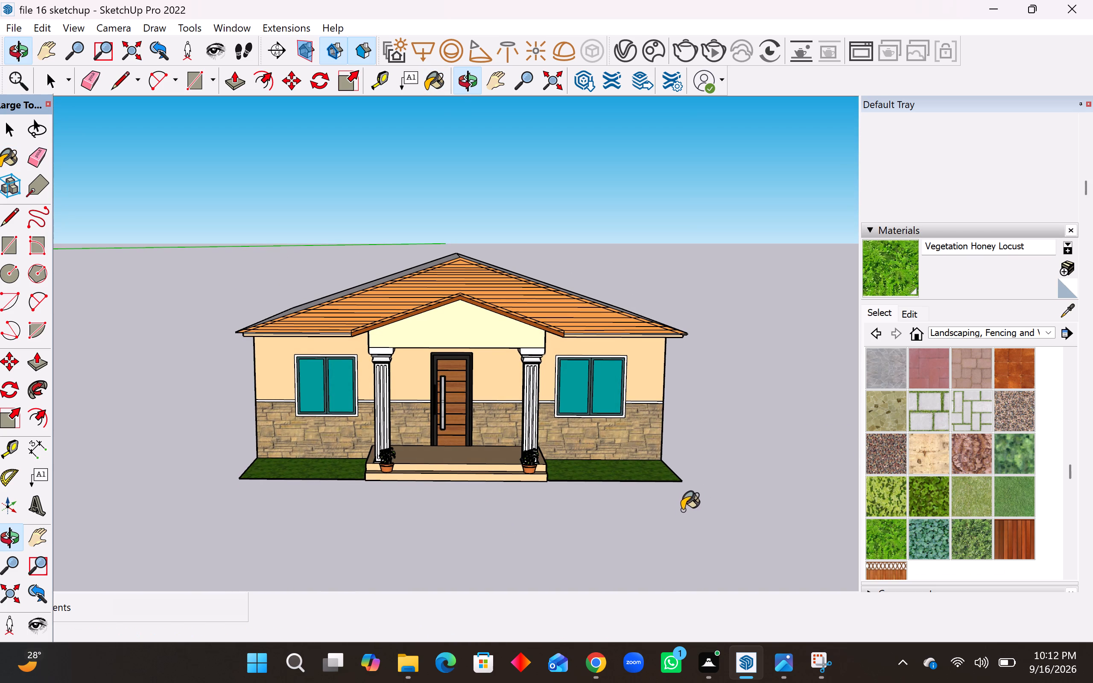
Examine the whole front façade, including the painted ground strips, porch and potted columns, from near and far.
scroll(676, 525, "down", 3)
scroll(660, 470, "up", 7)
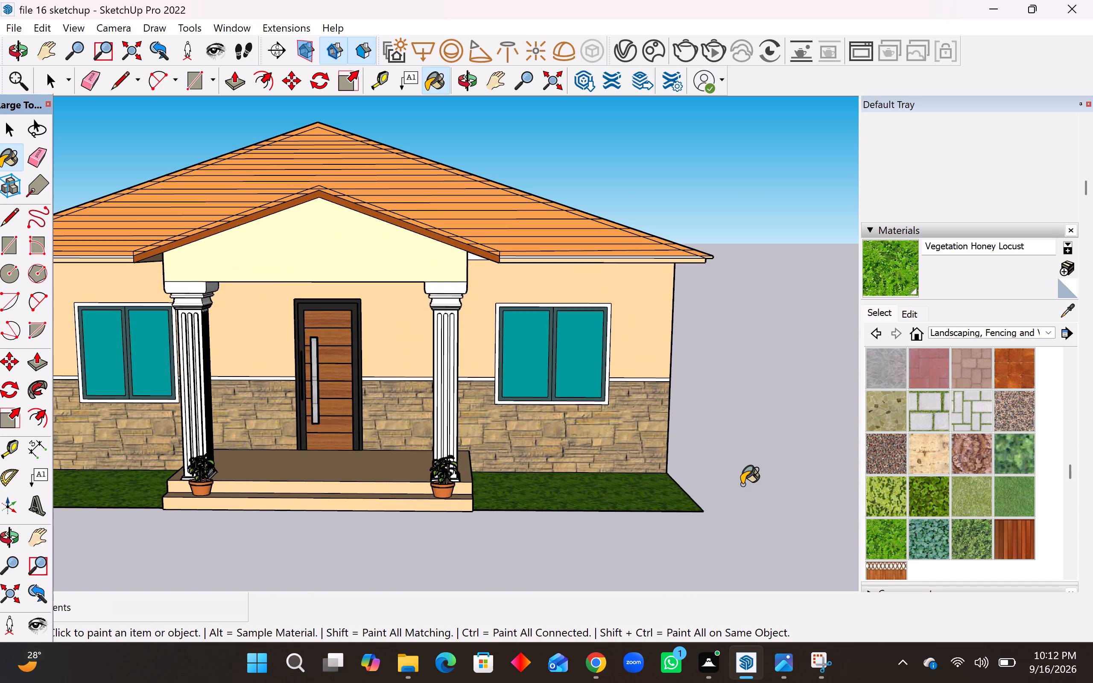
middle_click_drag(746, 496, 754, 486)
scroll(778, 520, "down", 5)
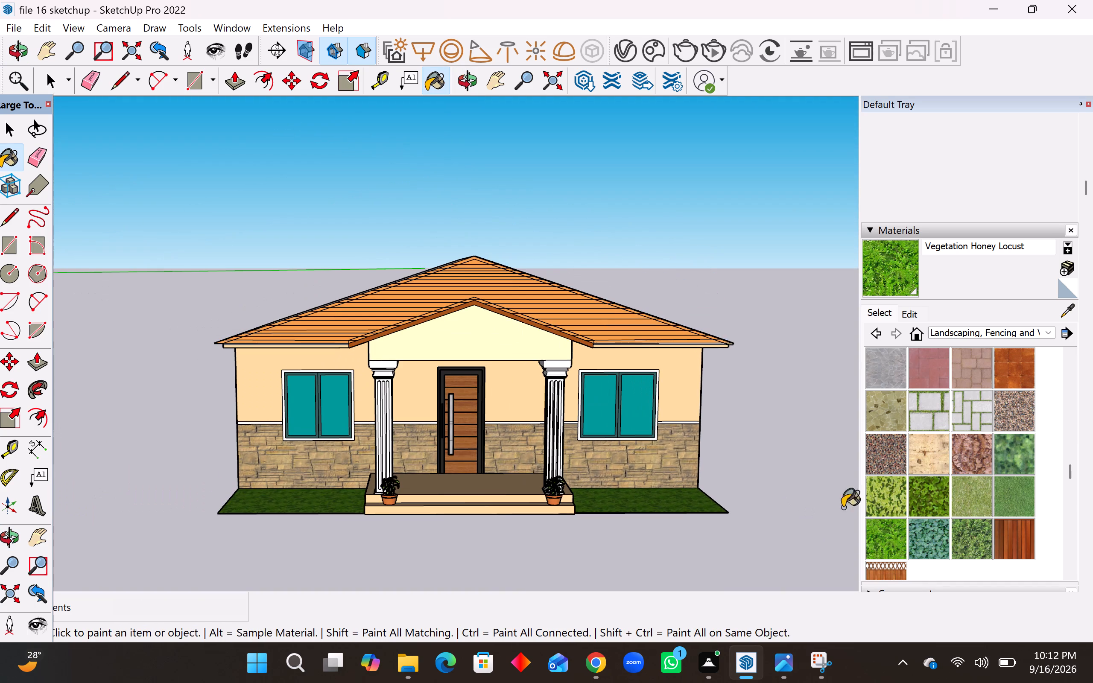
scroll(922, 493, "down", 2)
scroll(922, 493, "up", 8)
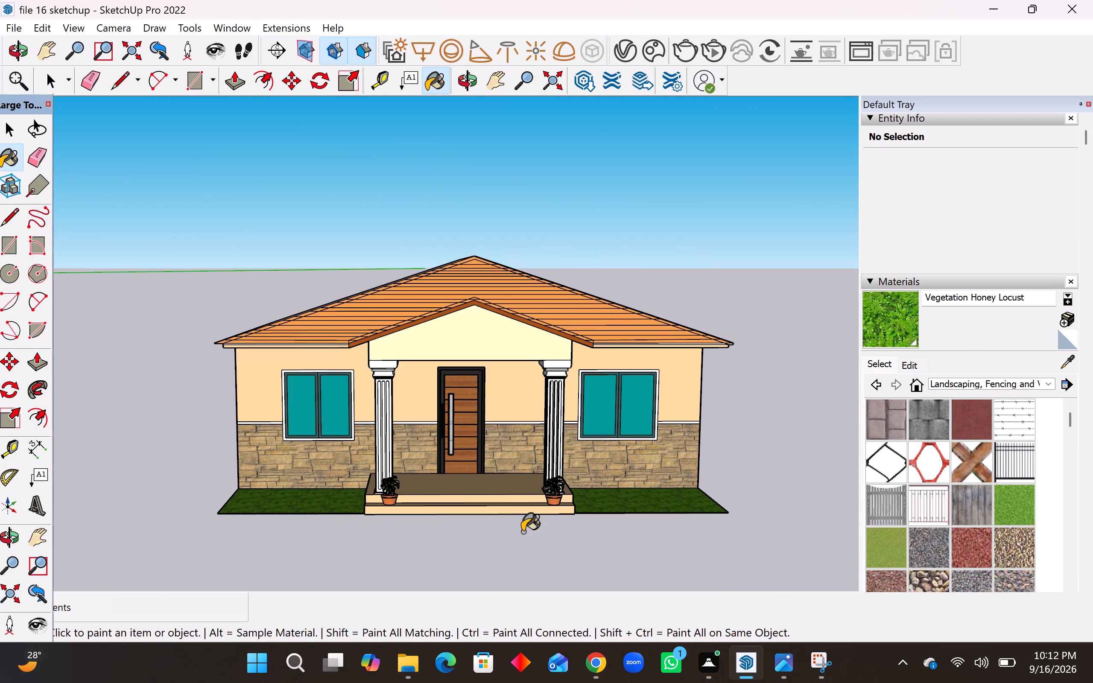
scroll(523, 541, "down", 1)
scroll(497, 480, "up", 4)
middle_click_drag(559, 468, 559, 467)
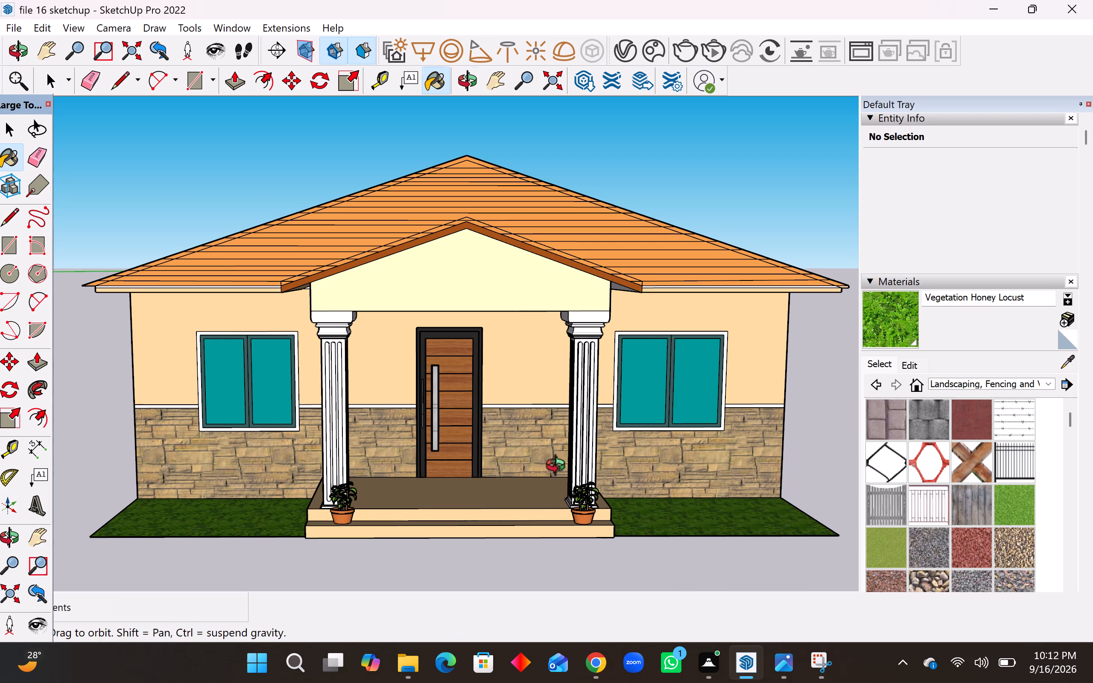
middle_click_drag(559, 467, 555, 457)
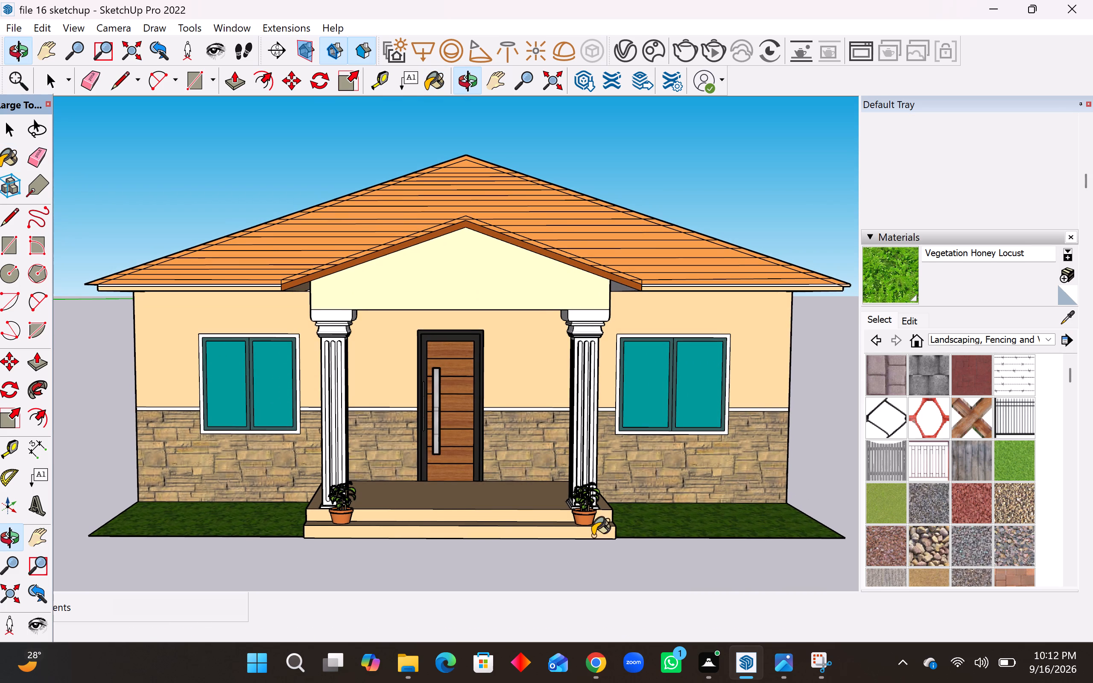
key("space")
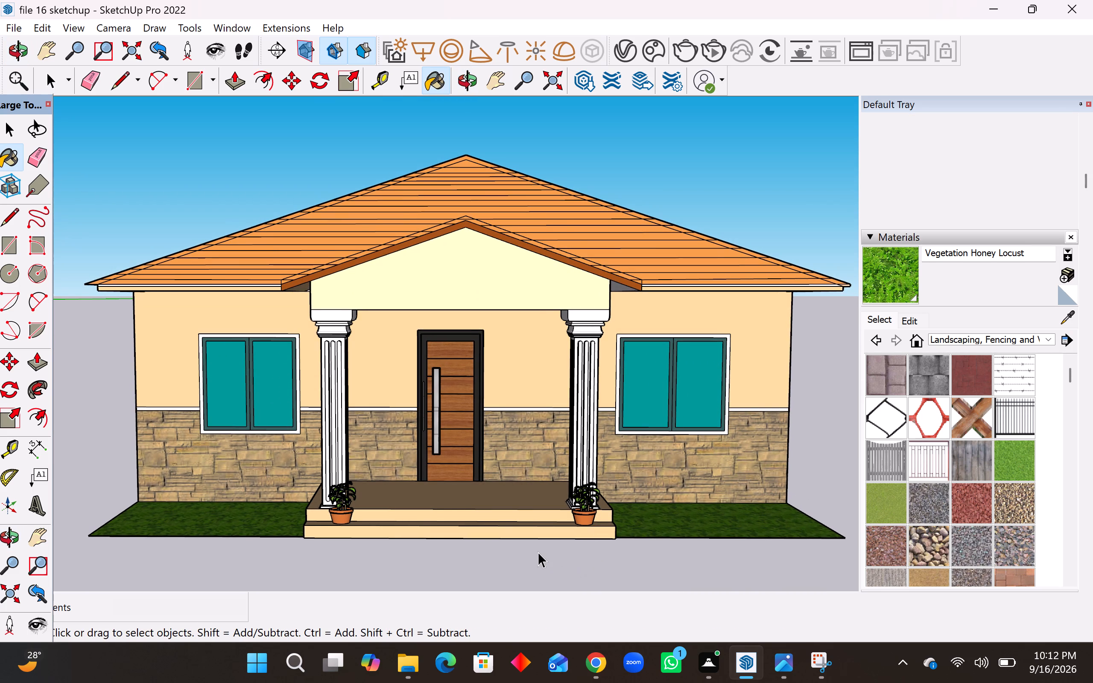
scroll(853, 373, "up", 1)
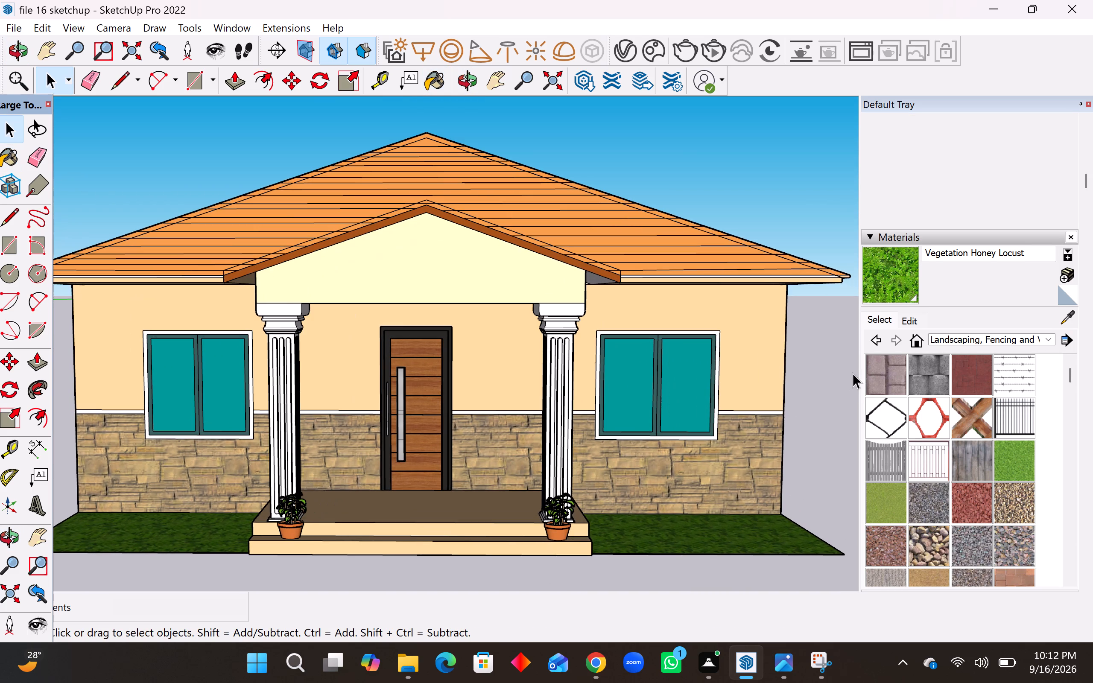
scroll(825, 414, "down", 1)
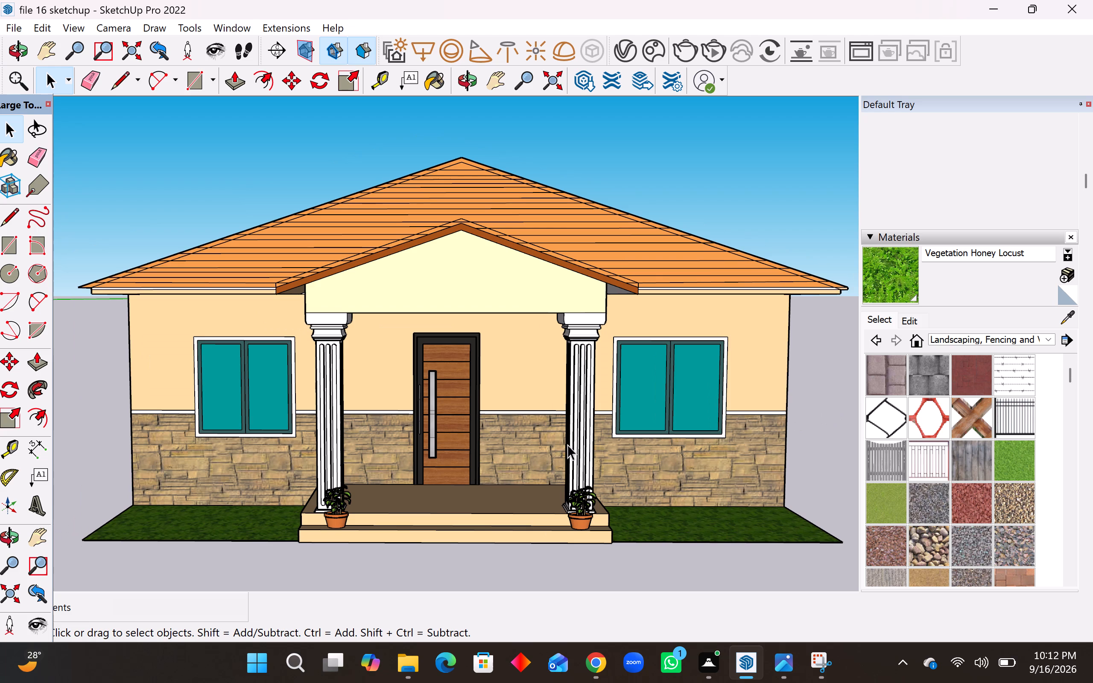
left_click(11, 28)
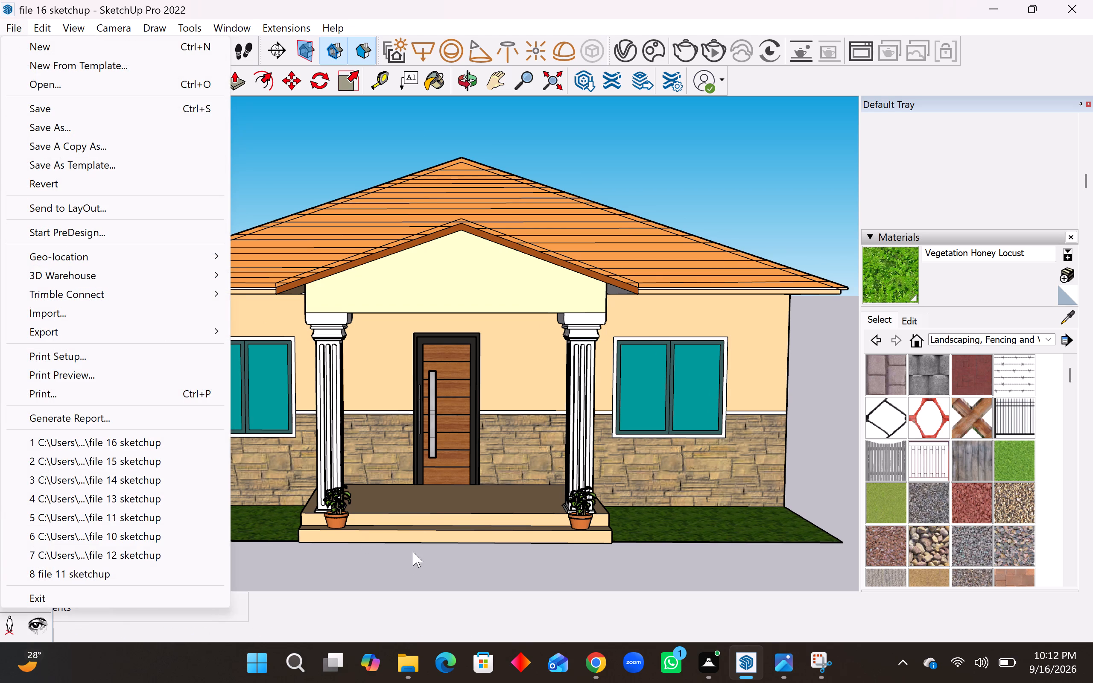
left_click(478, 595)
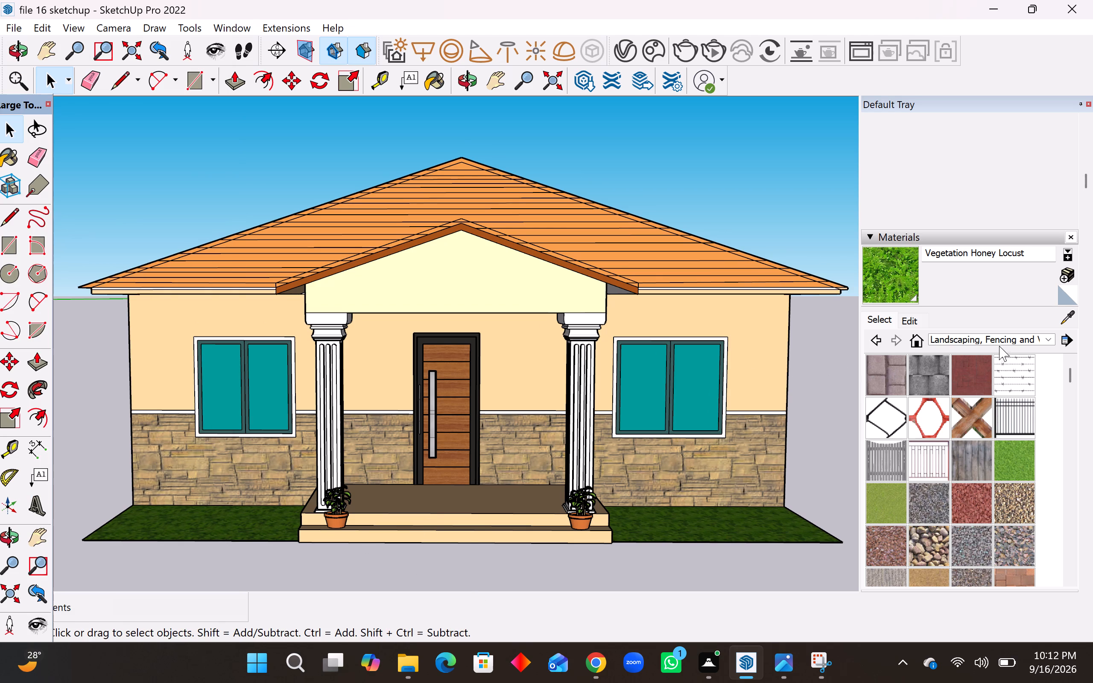
Switch the materials to Colors-Named and inspect the paint assigned to the porch gable's front face.
left_click(999, 341)
left_click(1014, 413)
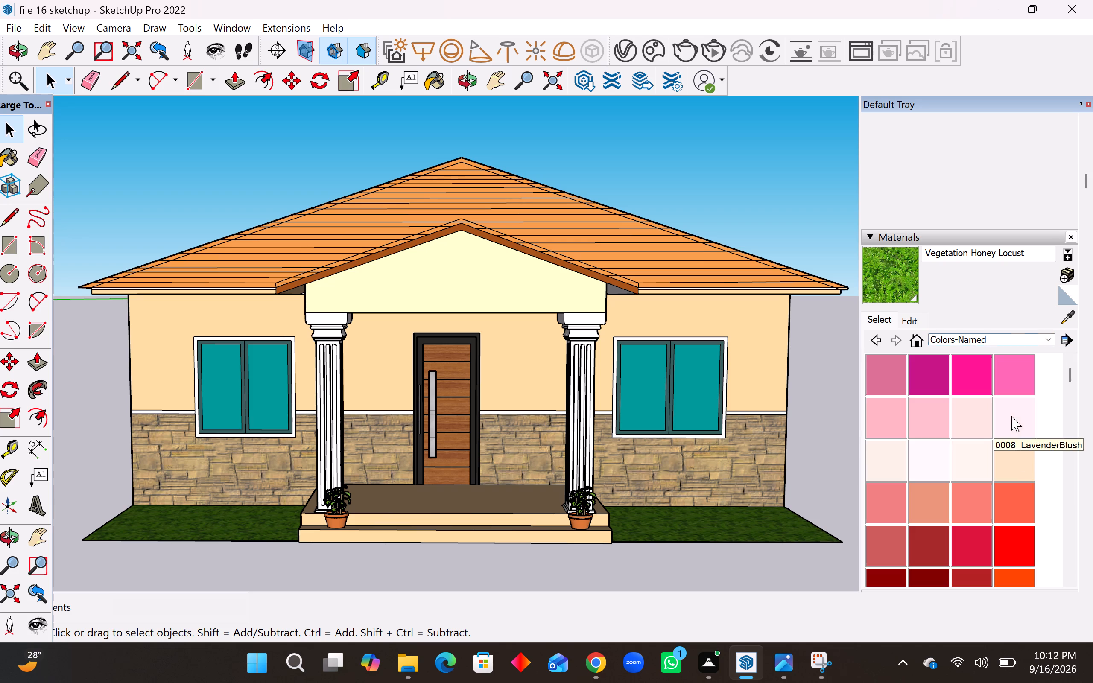
left_click(505, 276)
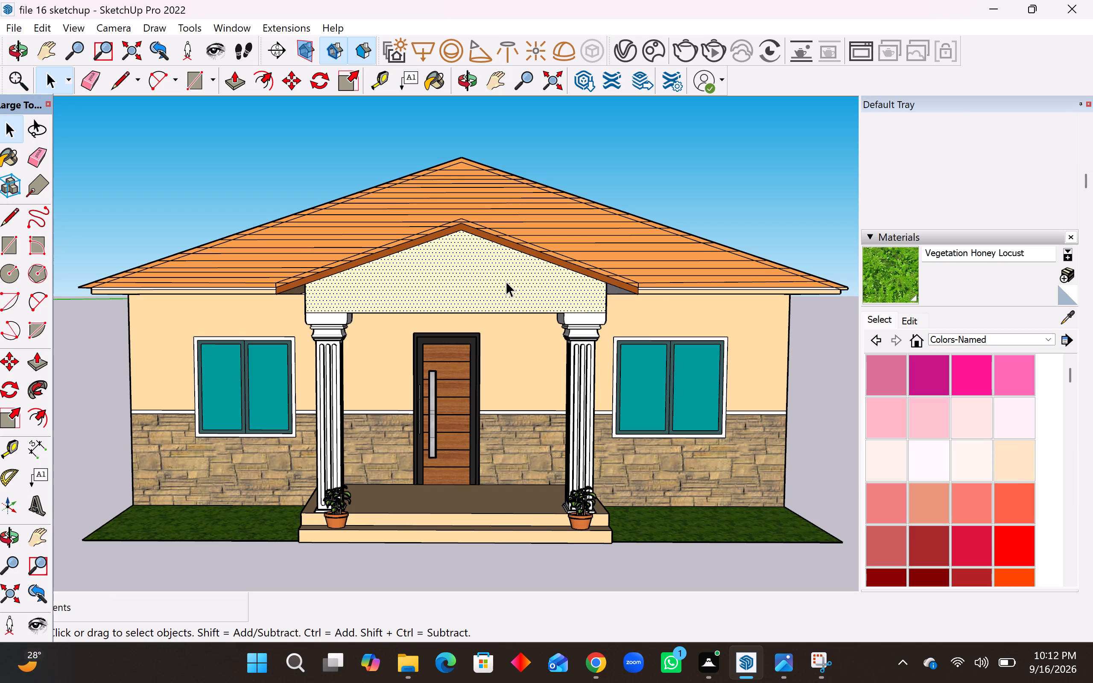
double_click(506, 281)
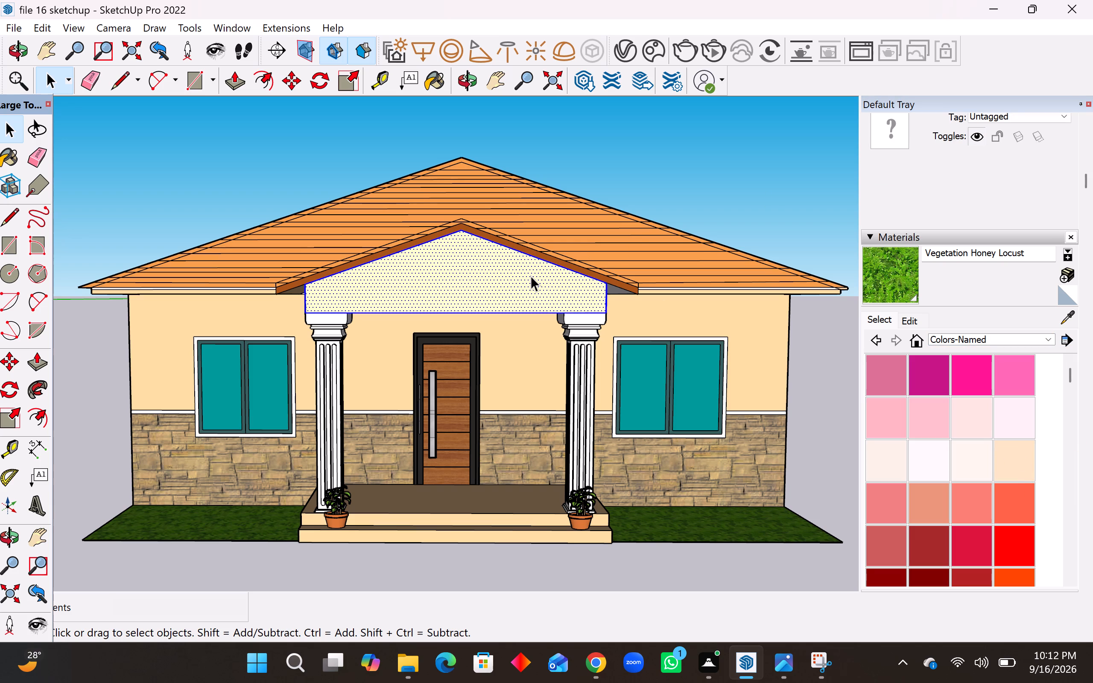
double_click(531, 276)
scroll(904, 258, "up", 3)
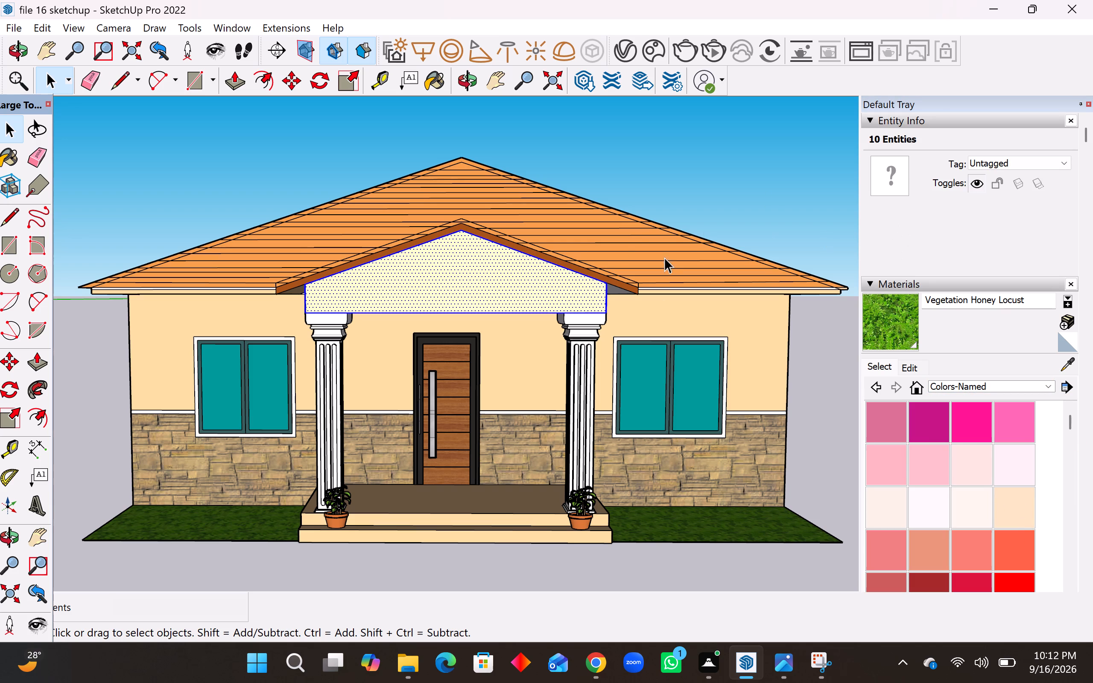
left_click(434, 292)
double_click(473, 279)
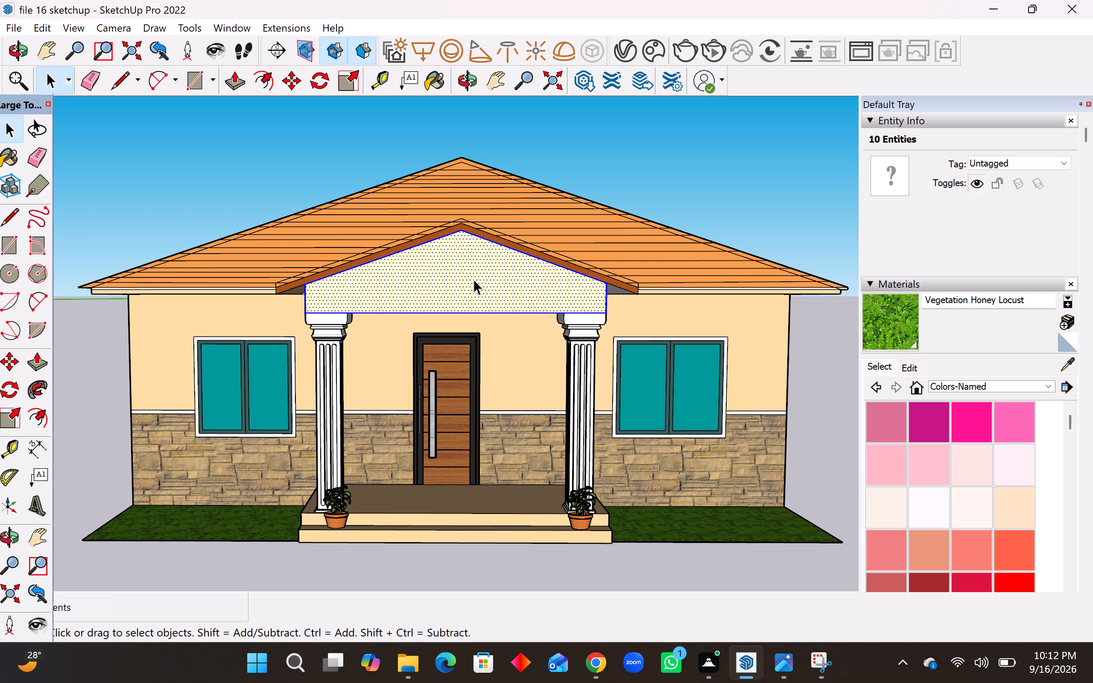
left_click(473, 279)
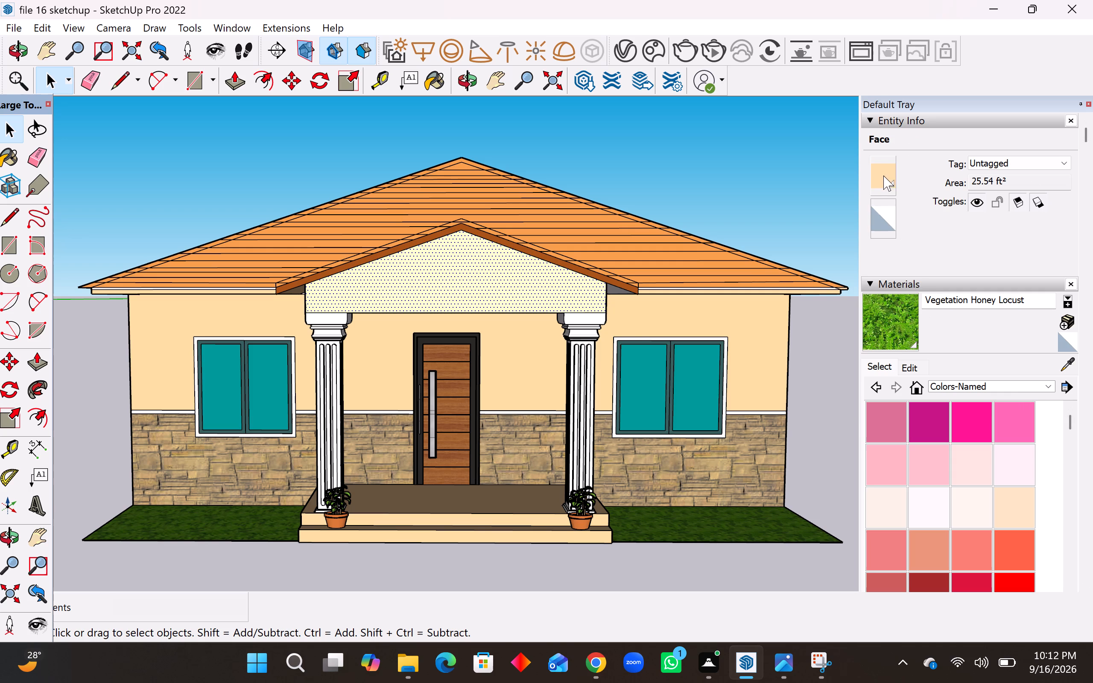
left_click(883, 174)
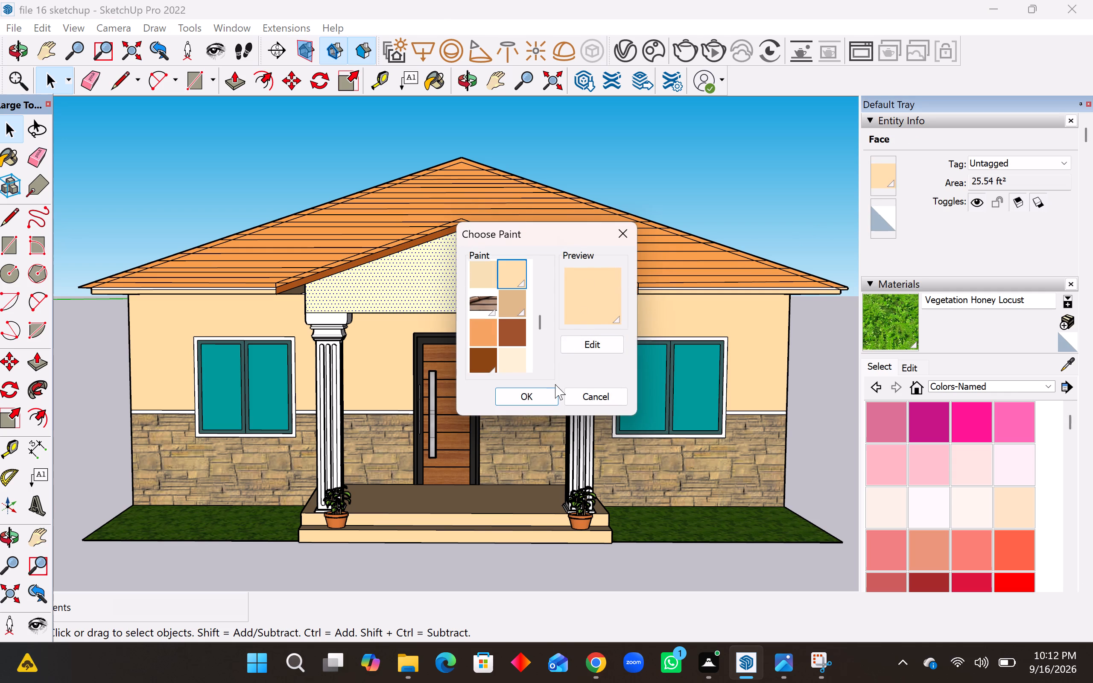
left_click(601, 346)
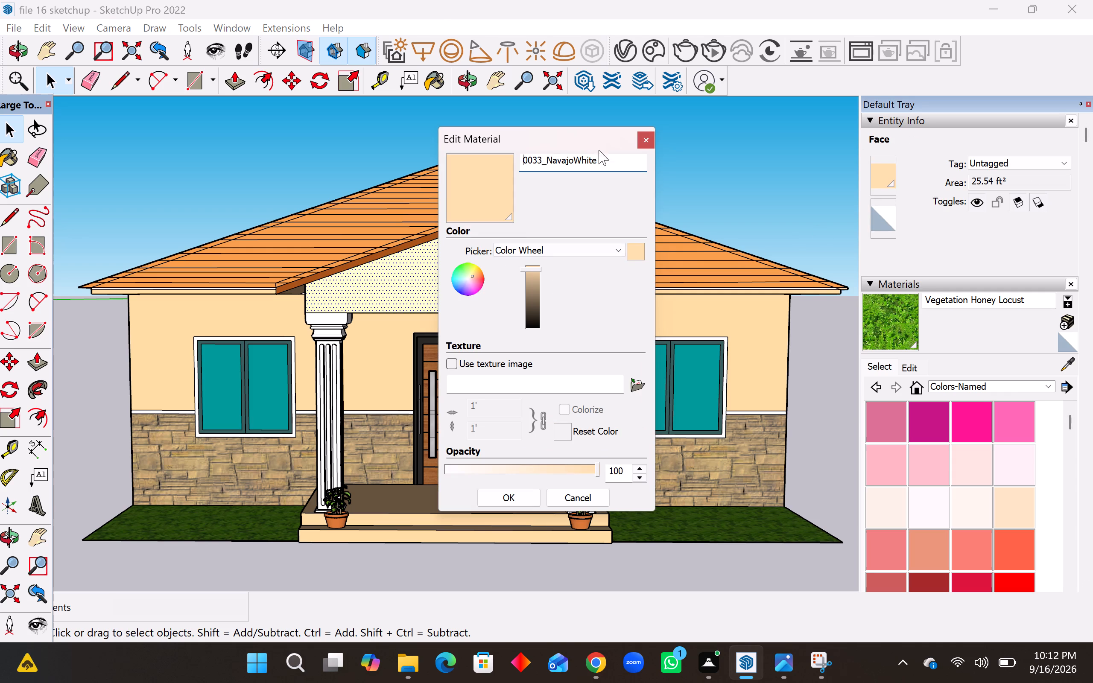
left_click(643, 137)
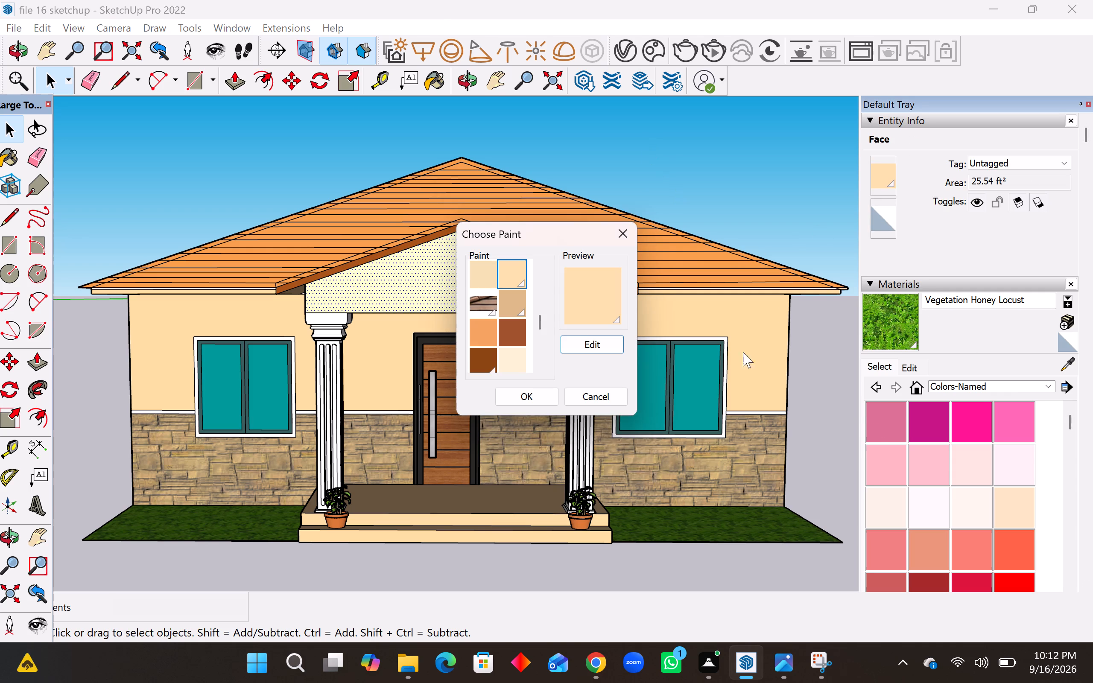
left_click(613, 233)
Paint the capital of the right porch column with 0033_NavajoWhite and clear the selection.
scroll(977, 537, "down", 1)
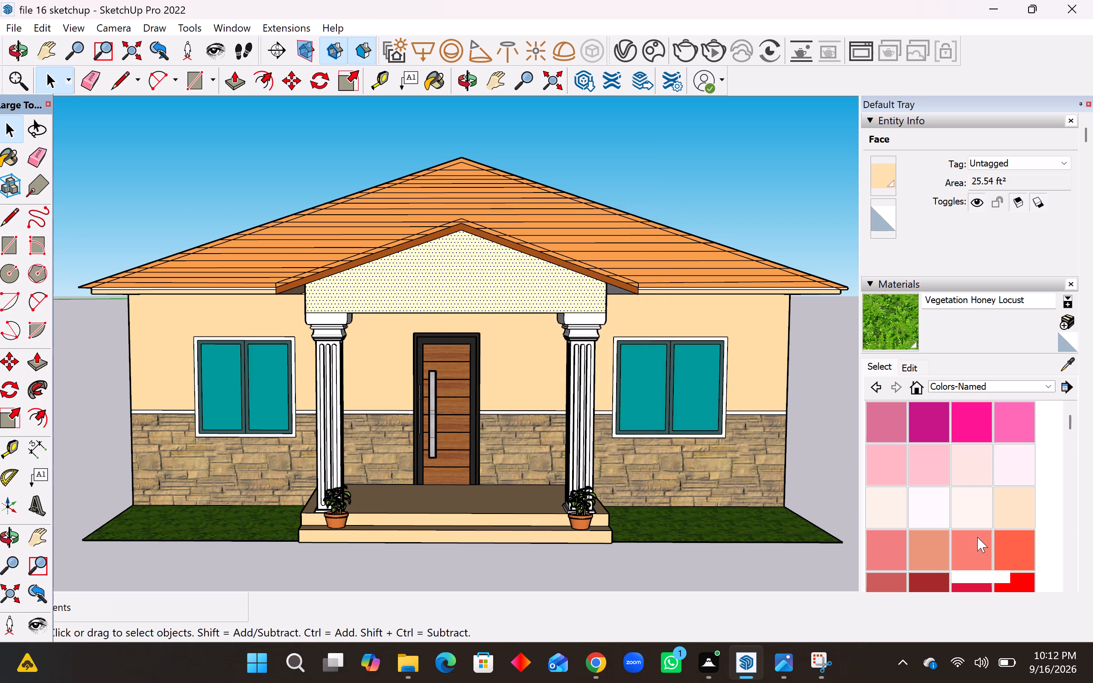
scroll(961, 549, "down", 3)
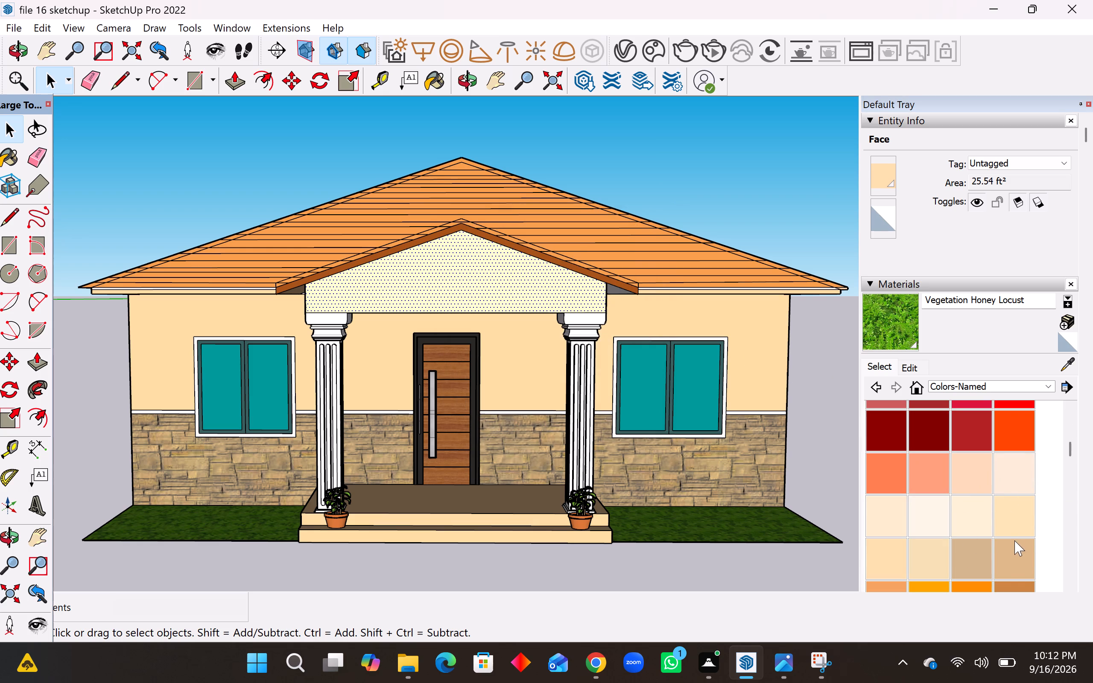
left_click(895, 563)
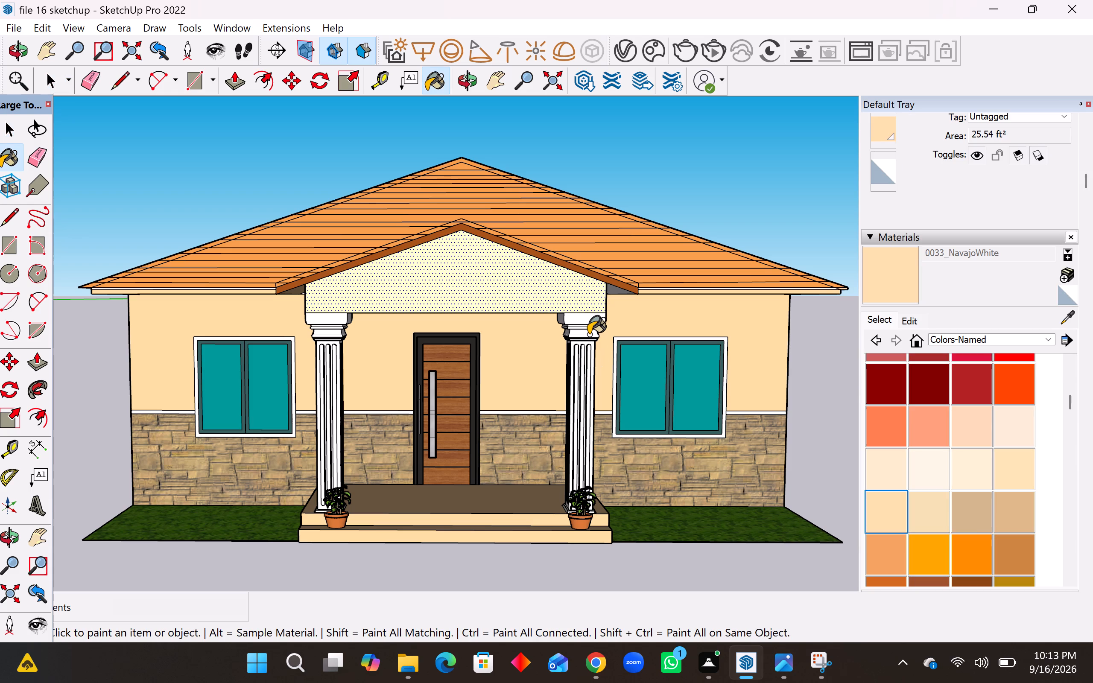
left_click(588, 335)
double_click(585, 323)
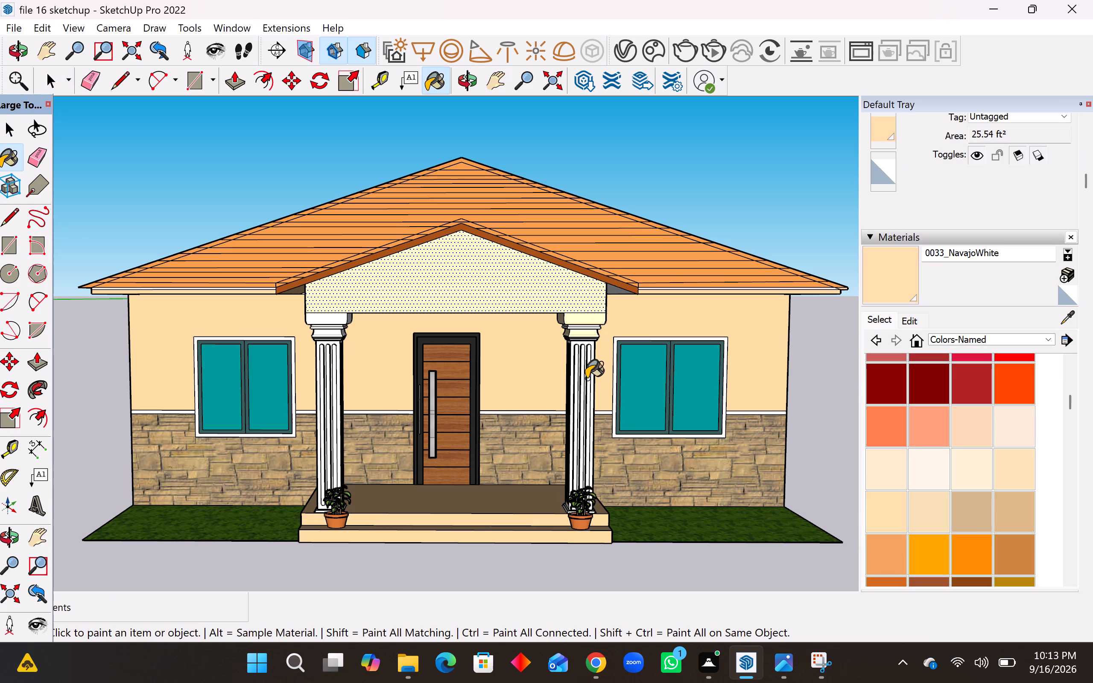
key("space")
left_click(734, 188)
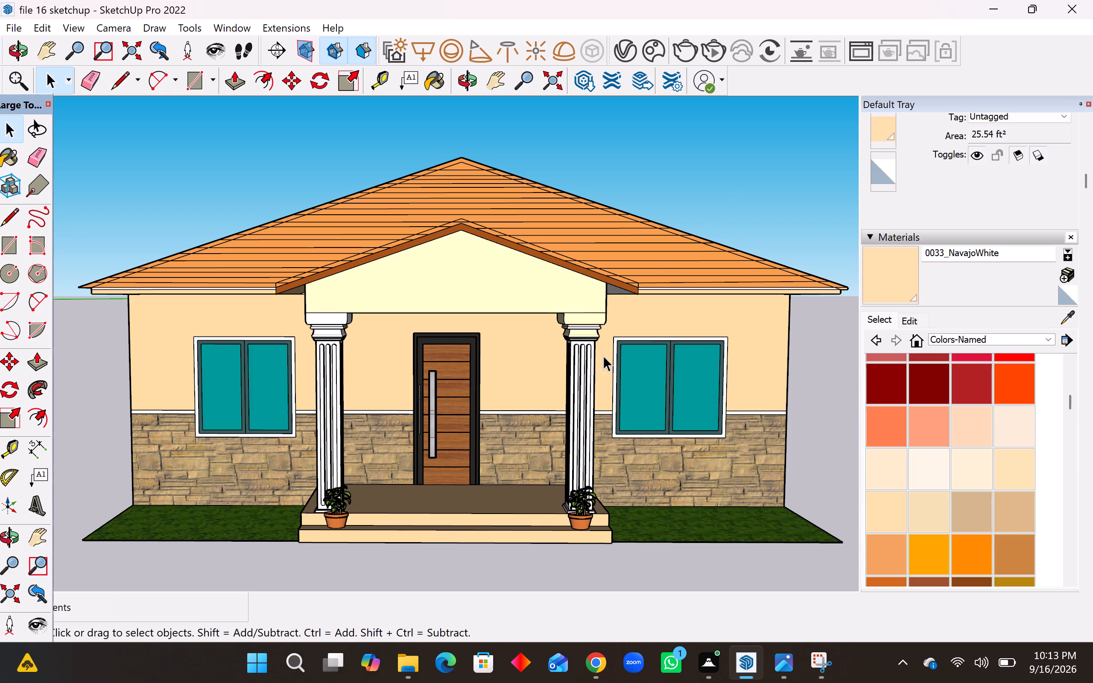
Paint the fluted shaft faces of the right porch column with 0033_NavajoWhite.
left_click(589, 346)
left_click(584, 398)
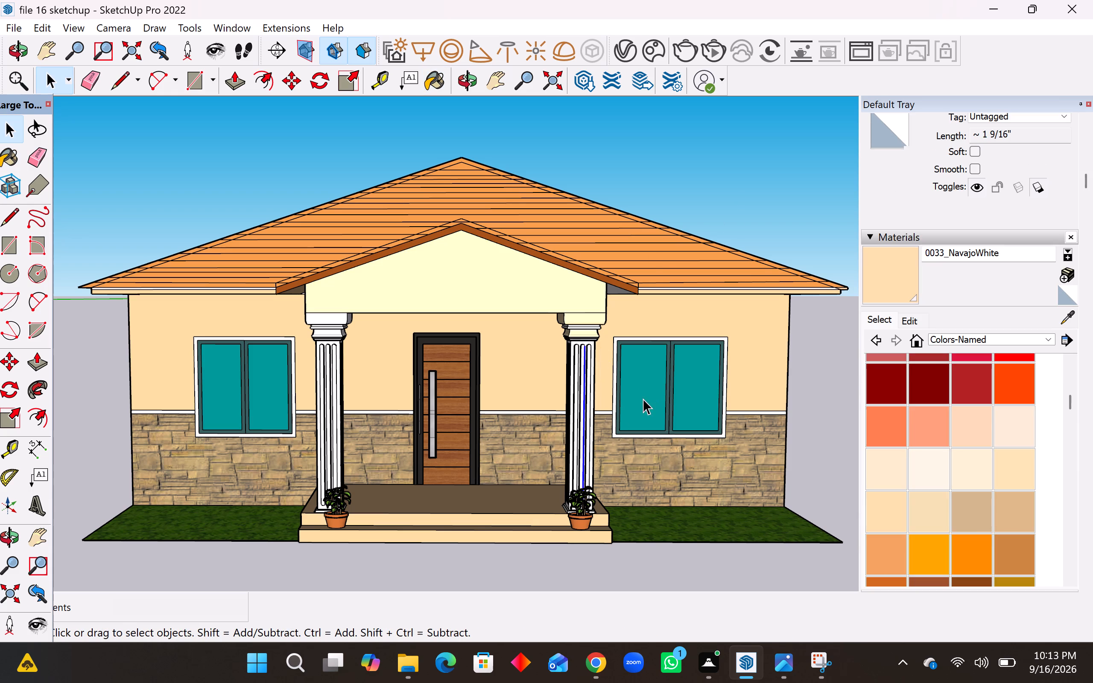
left_click(890, 521)
scroll(580, 347, "up", 7)
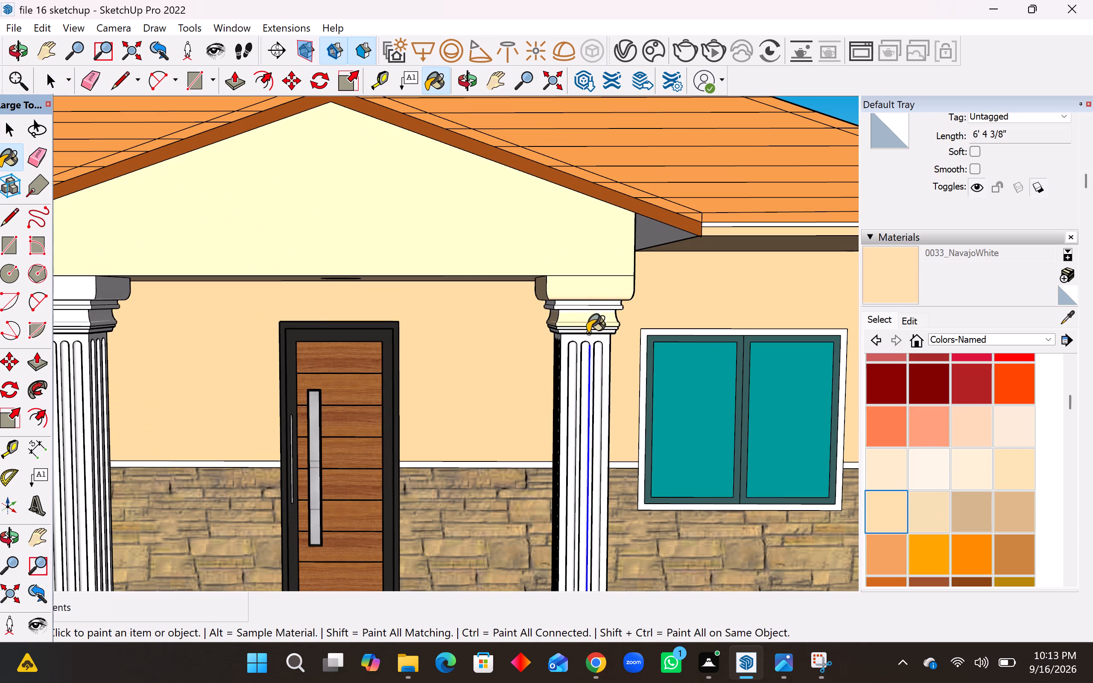
left_click(577, 339)
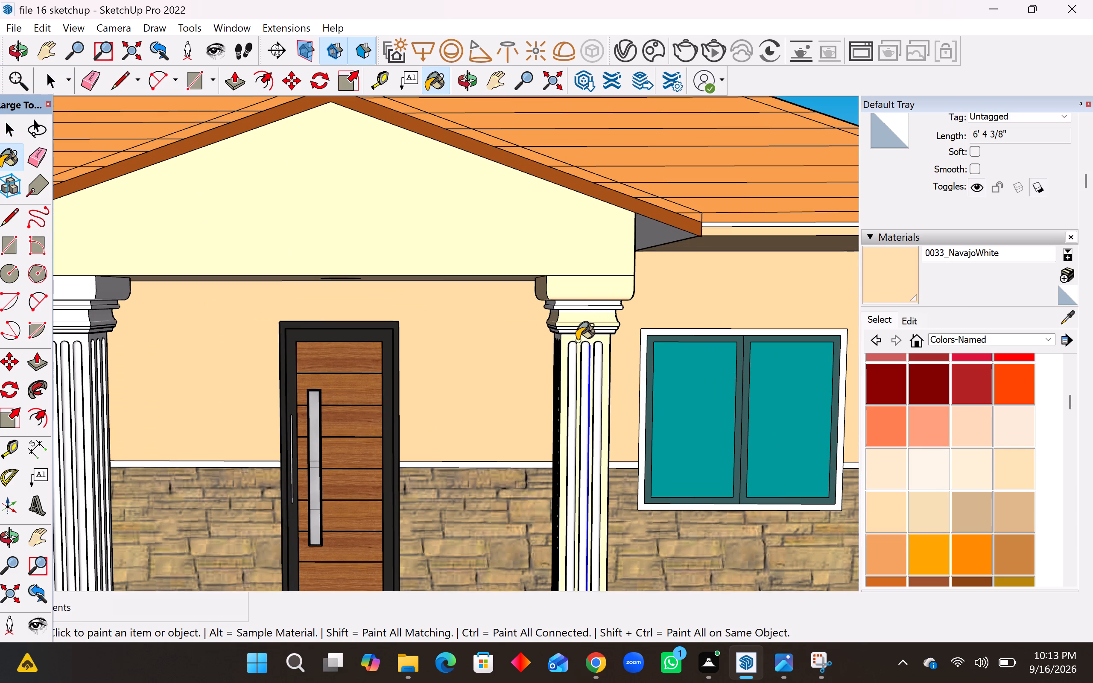
left_click(587, 348)
left_click(562, 353)
left_click(571, 355)
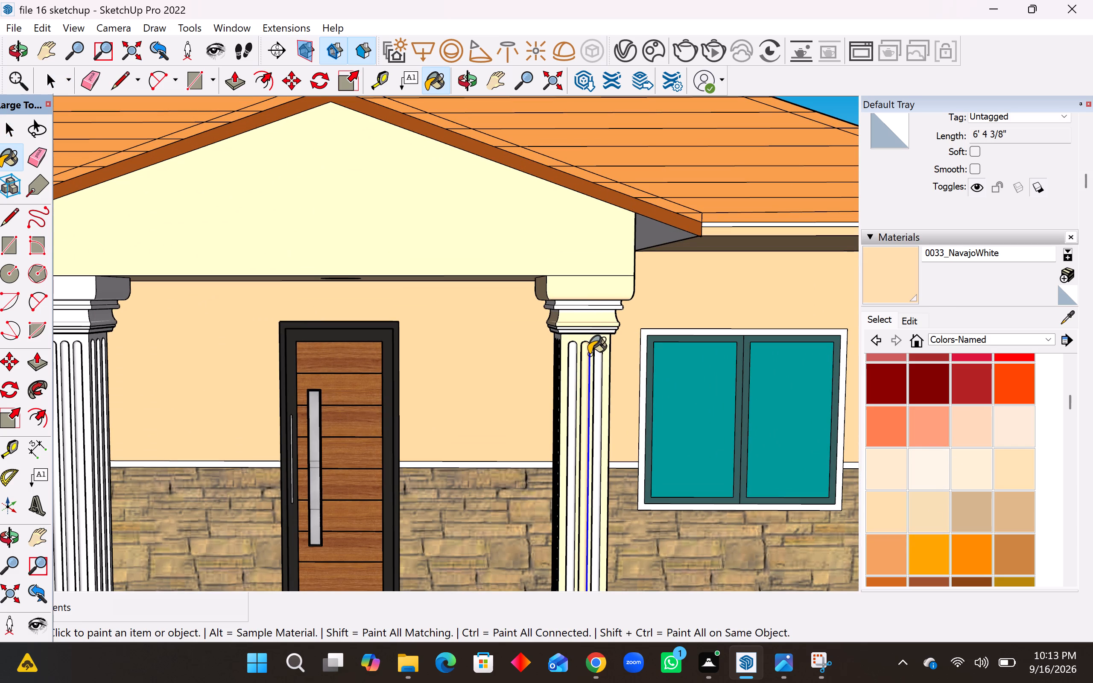
left_click(600, 354)
Paint the remaining capital mouldings and shaft faces of the right porch column with 0033_NavajoWhite.
left_click(596, 309)
left_click(596, 306)
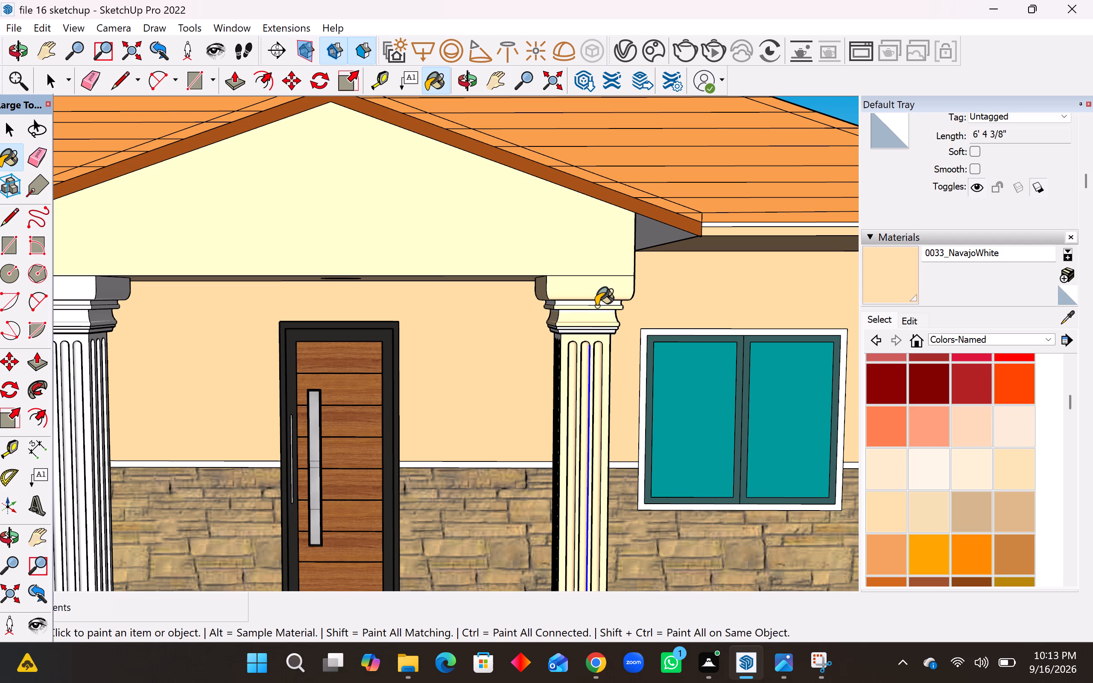
left_click(594, 302)
left_click(599, 326)
left_click(599, 330)
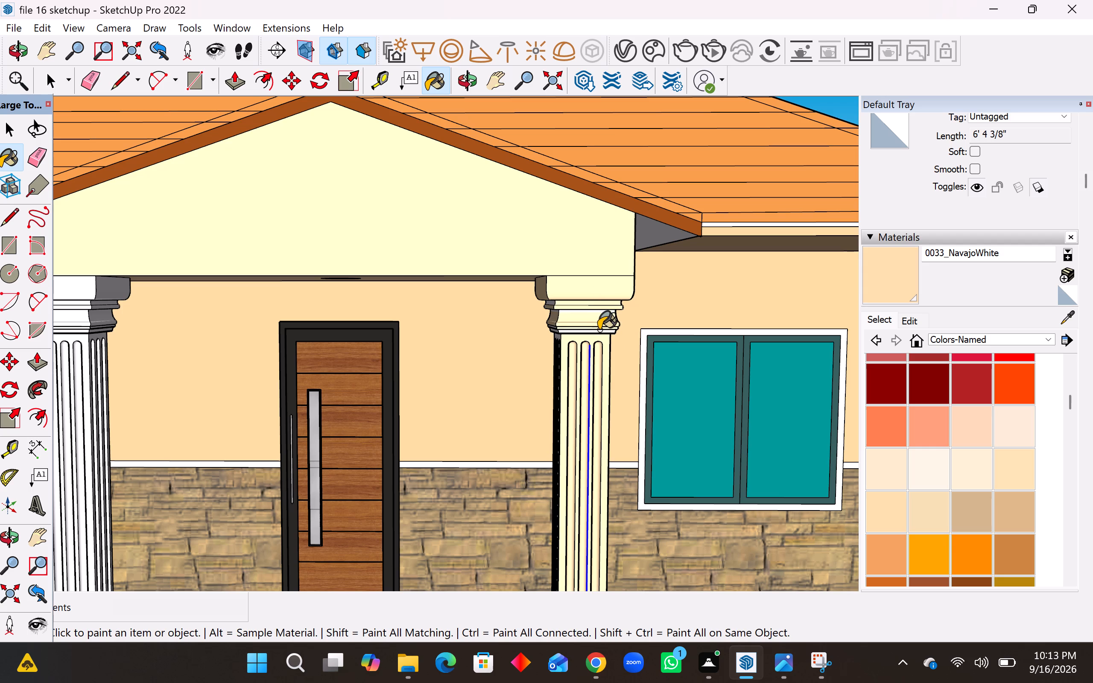
left_click(597, 330)
scroll(600, 356, "down", 6)
scroll(596, 495, "up", 2)
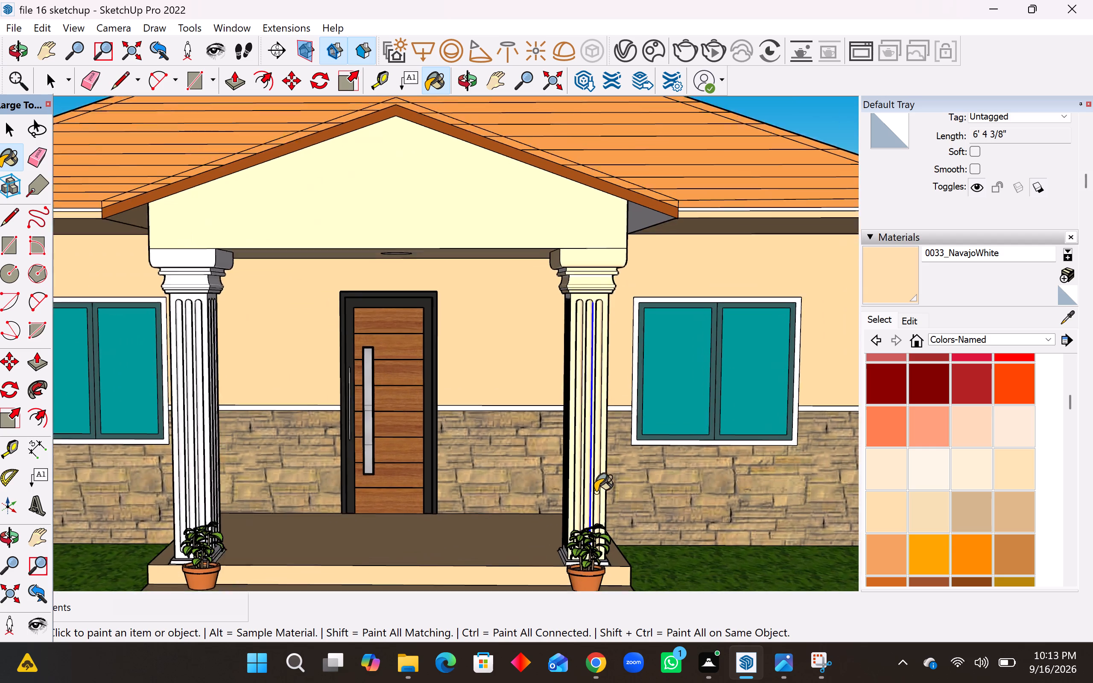
scroll(595, 492, "up", 4)
left_click(594, 412)
left_click(593, 412)
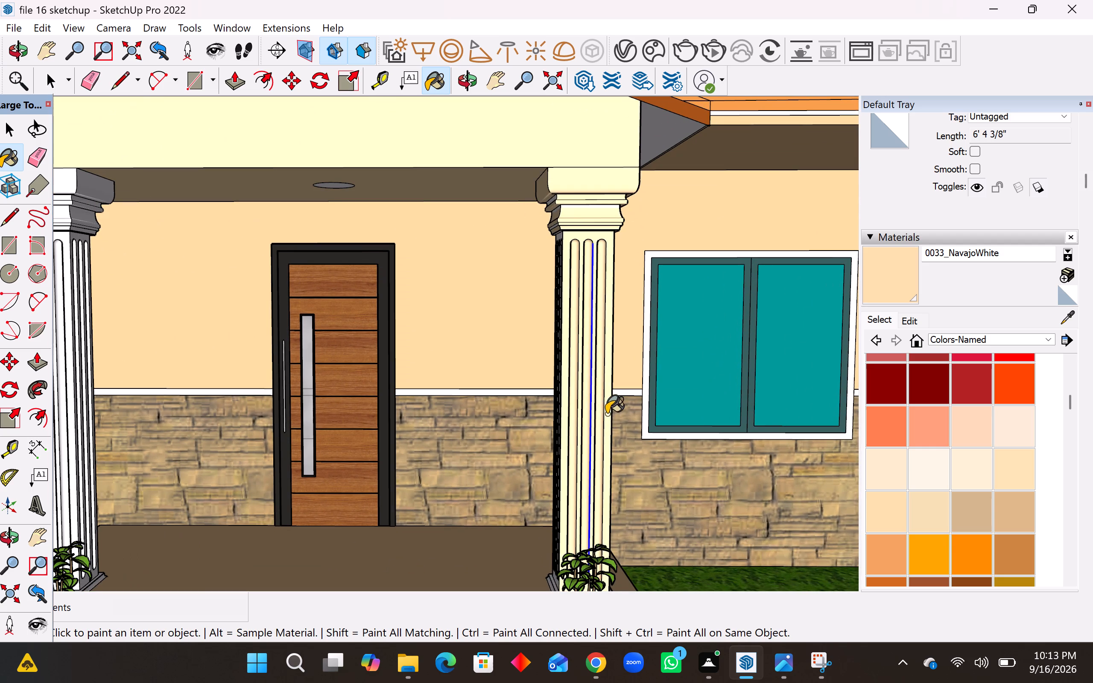
Paint the capital and fluted shaft of the left porch column with 0033_NavajoWhite.
scroll(606, 414, "down", 6)
middle_click_drag(609, 430, 602, 449)
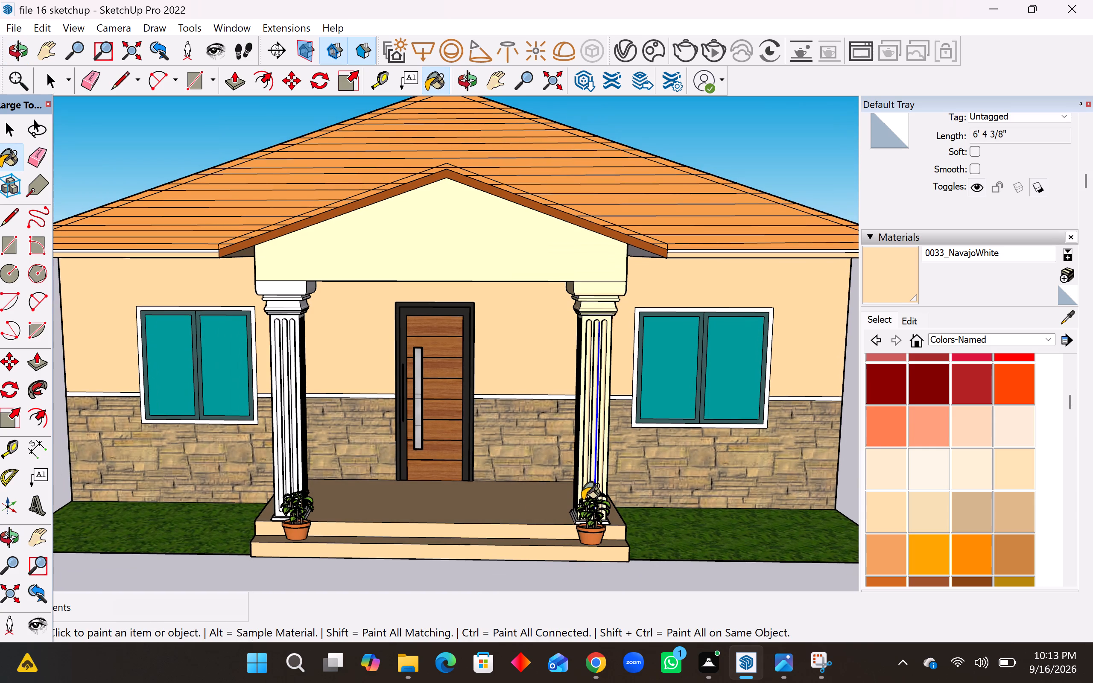
left_click(288, 303)
left_click(289, 295)
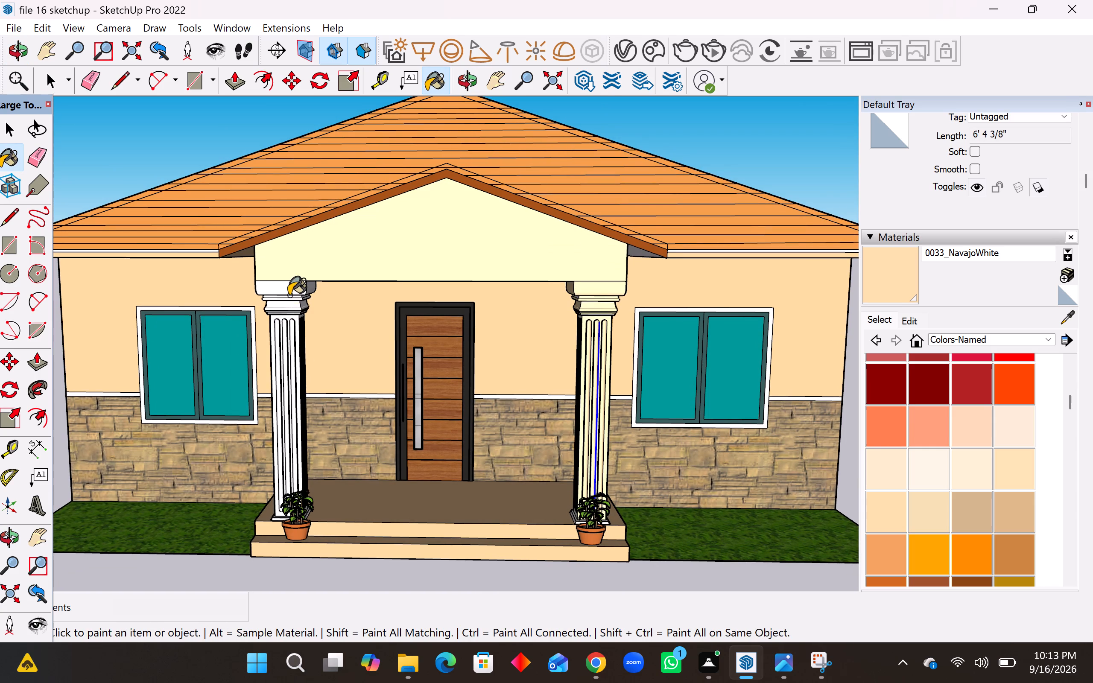
left_click(290, 286)
left_click(284, 298)
left_click(284, 303)
left_click(290, 321)
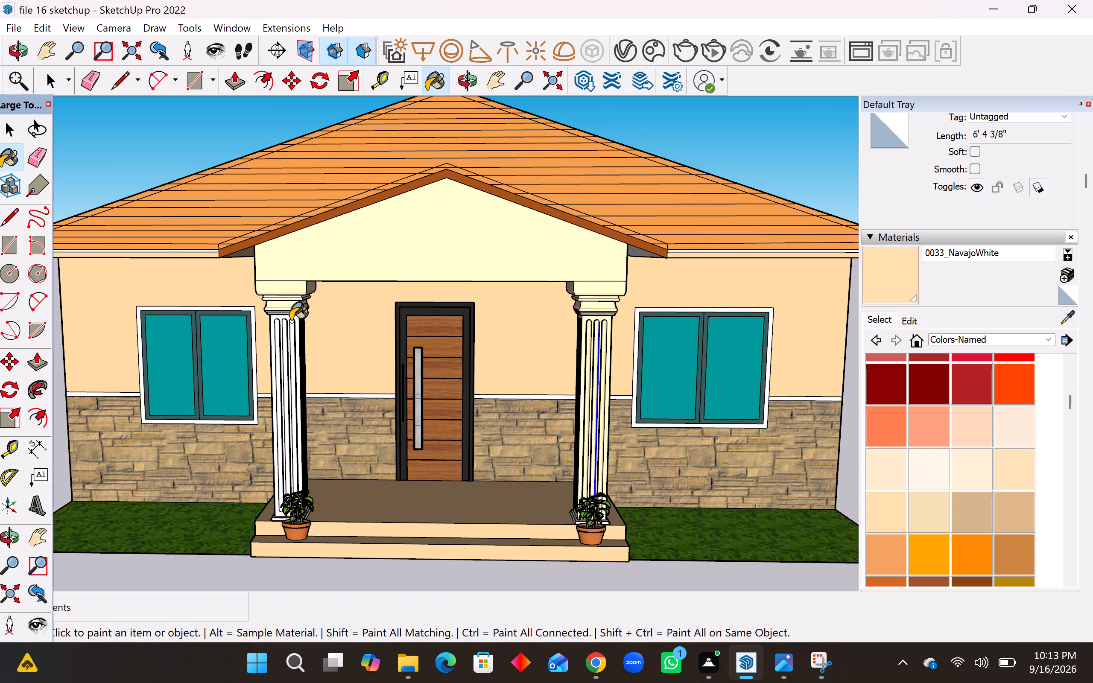
left_click(281, 323)
left_click(278, 321)
left_click(270, 322)
left_click(282, 326)
left_click(282, 342)
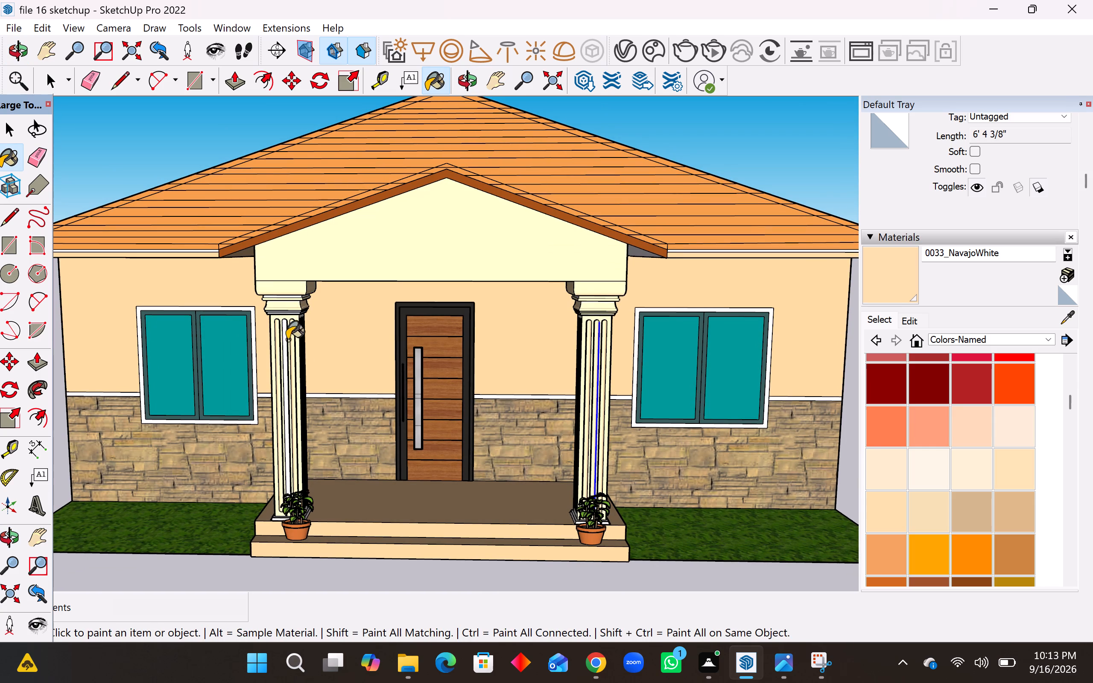
double_click(284, 333)
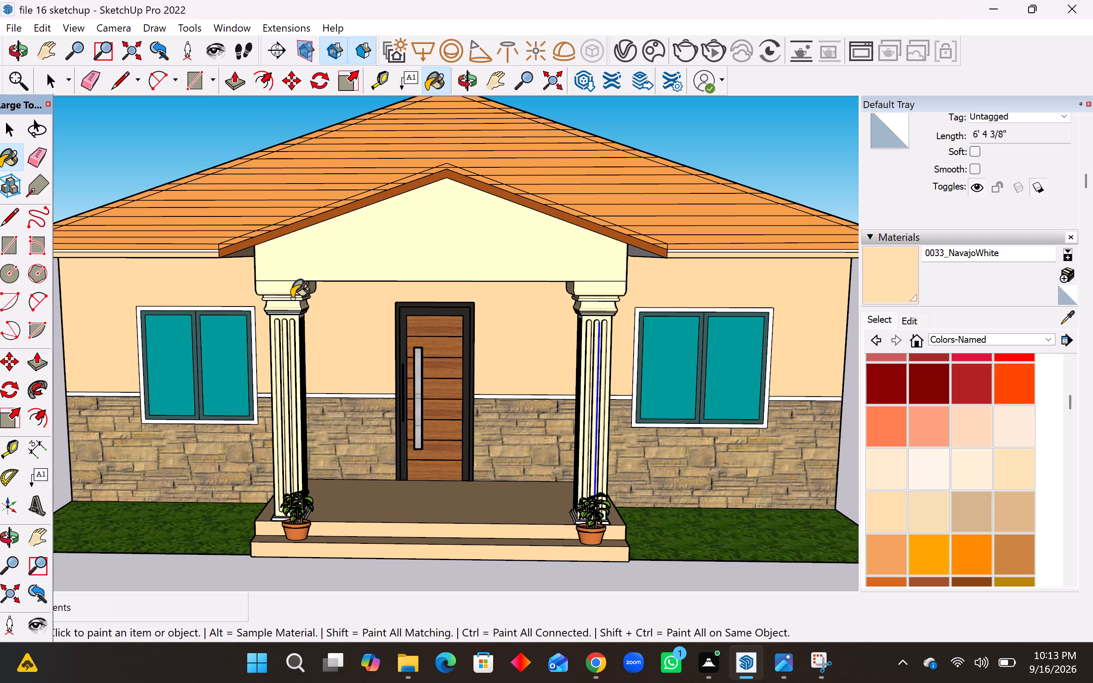
Paint the remaining narrow mouldings of the left porch column's capital with 0033_NavajoWhite.
scroll(289, 303, "up", 7)
left_click(298, 287)
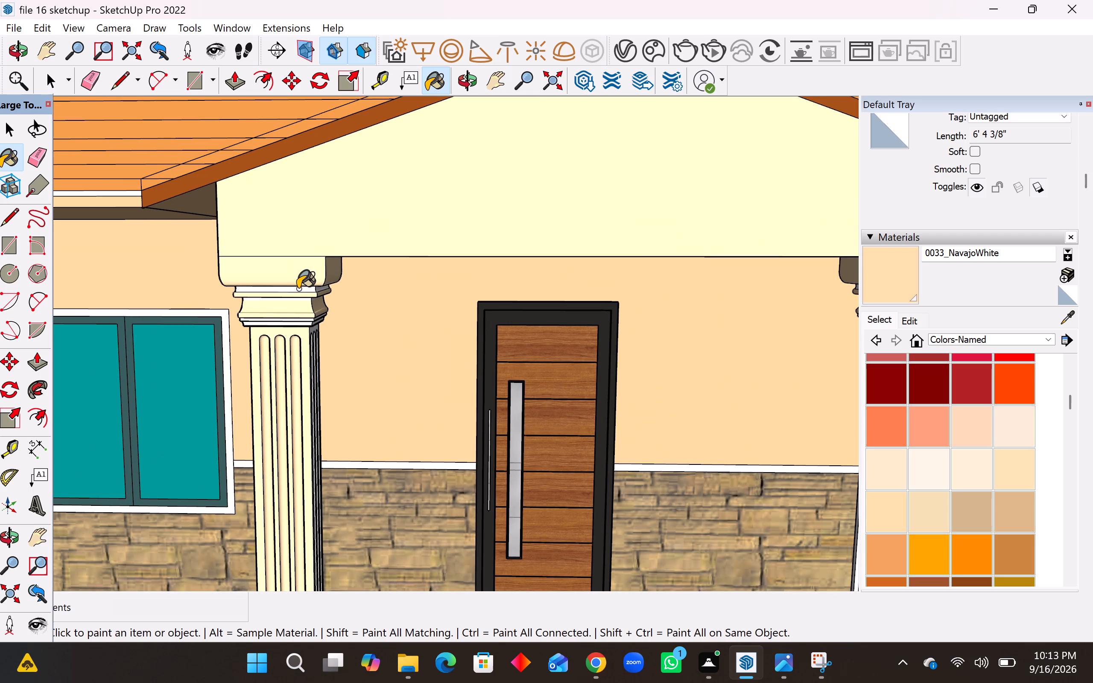
left_click(298, 289)
left_click(296, 292)
left_click(292, 304)
left_click(289, 311)
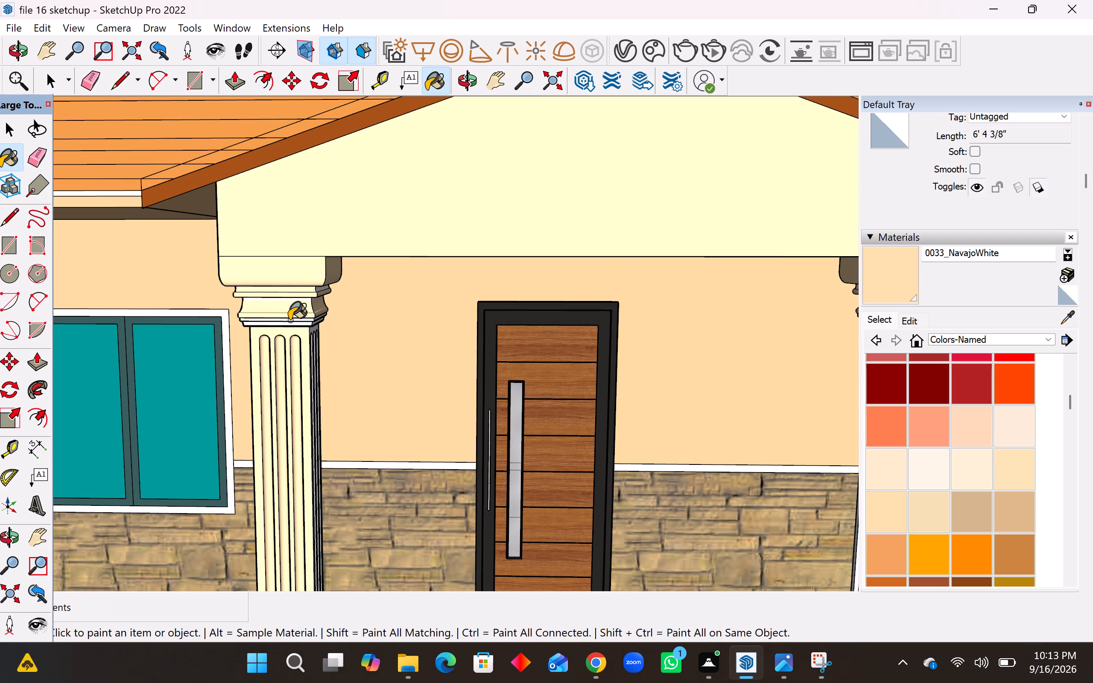
left_click(289, 321)
left_click(289, 324)
left_click(288, 326)
left_click(297, 318)
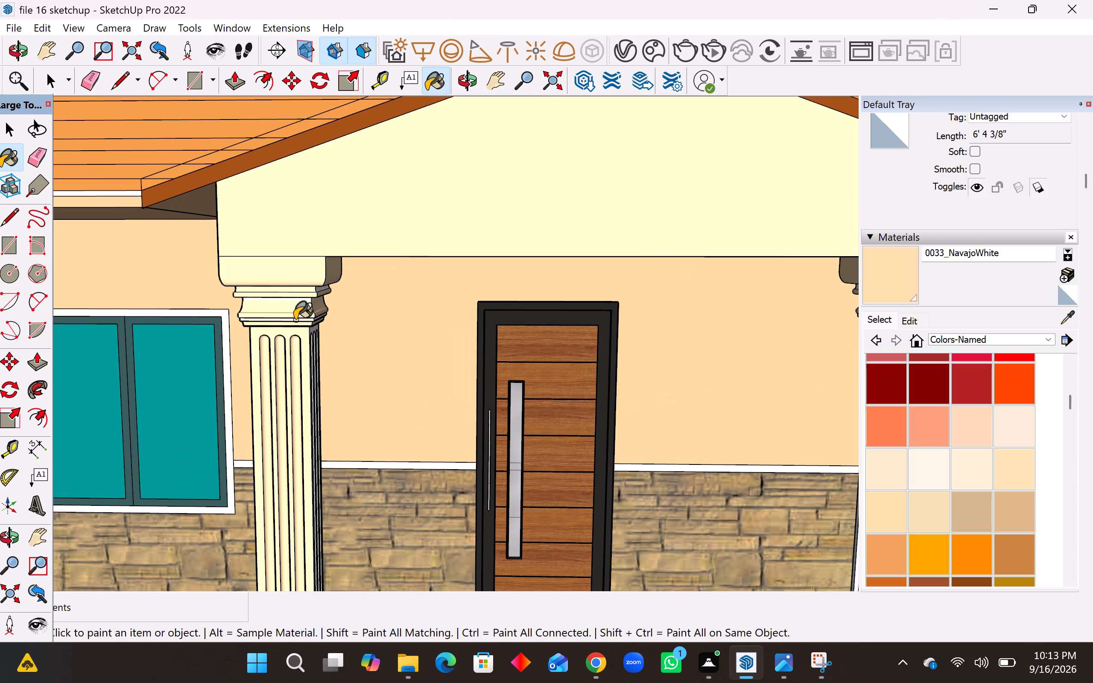
left_click(295, 320)
Clear the selection and examine the whole front façade with both painted porch columns from several angles and distances.
scroll(324, 377, "down", 5)
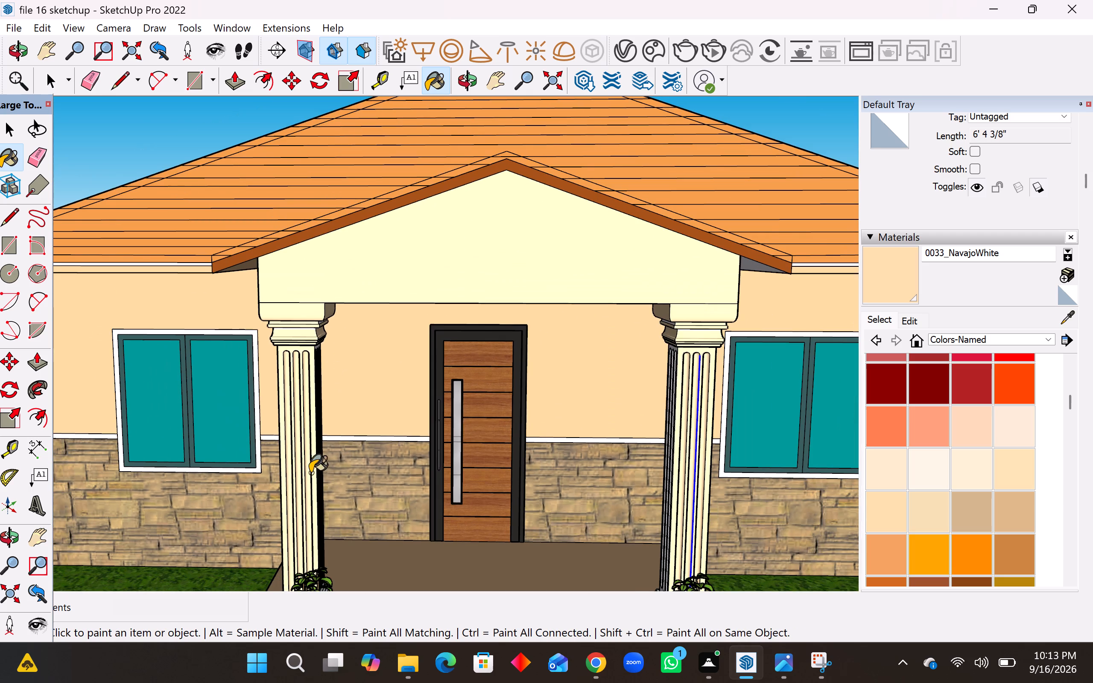
middle_click_drag(309, 473, 349, 448)
scroll(440, 428, "down", 4)
middle_click_drag(592, 481, 588, 485)
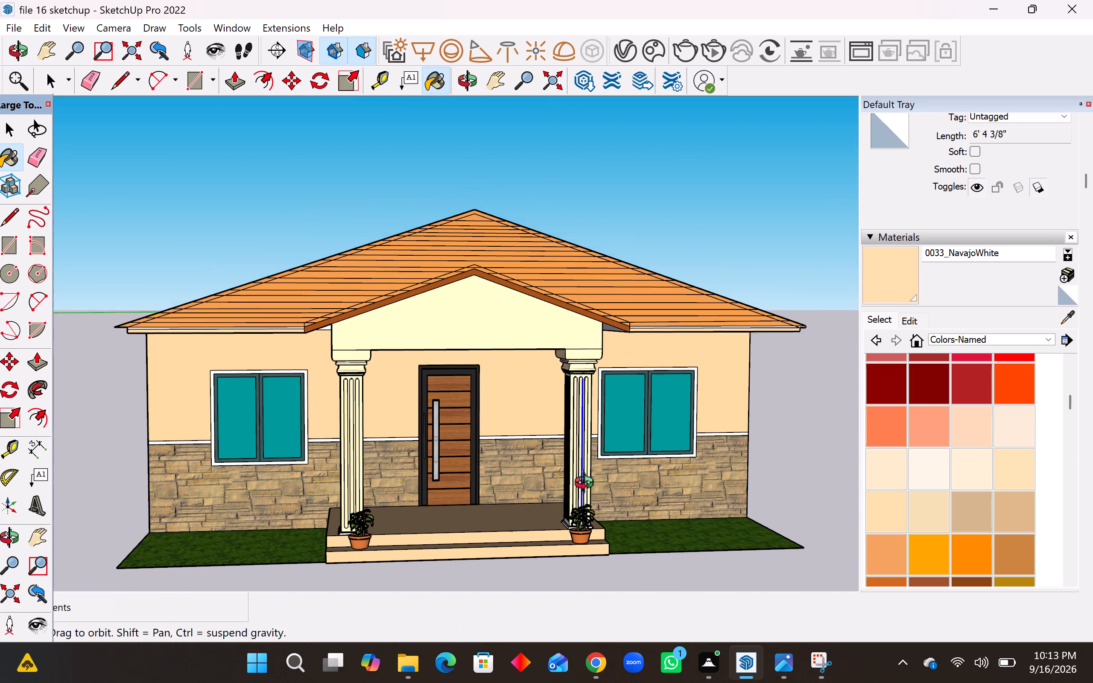
middle_click_drag(588, 485, 582, 496)
key("space")
left_click(769, 264)
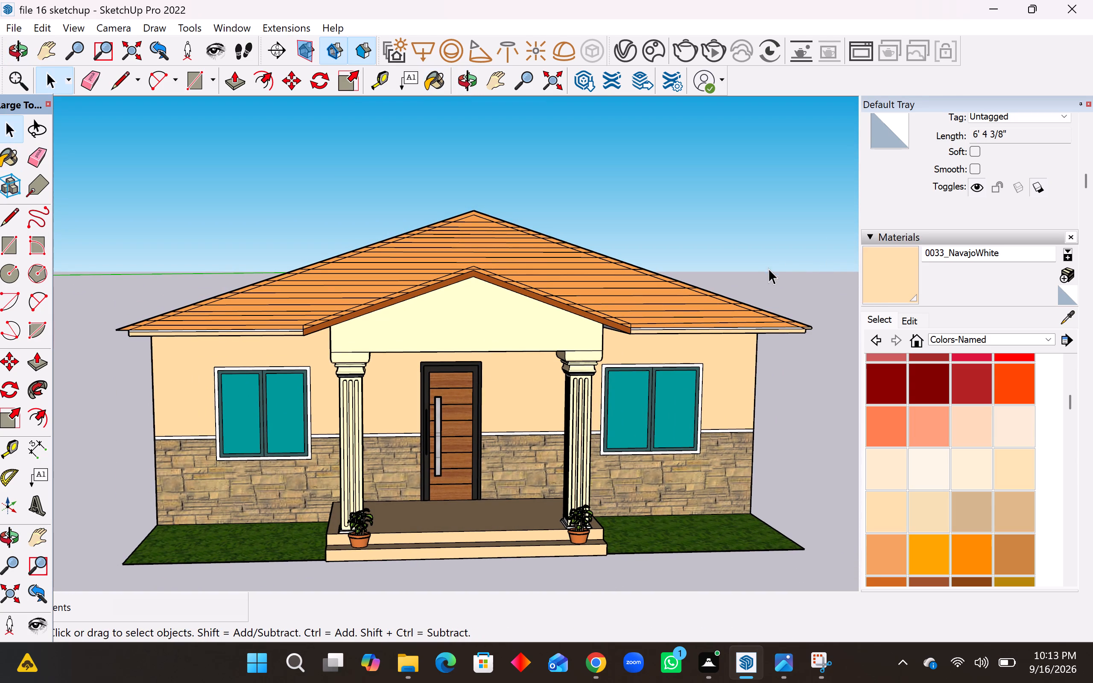
middle_click_drag(632, 467, 628, 467)
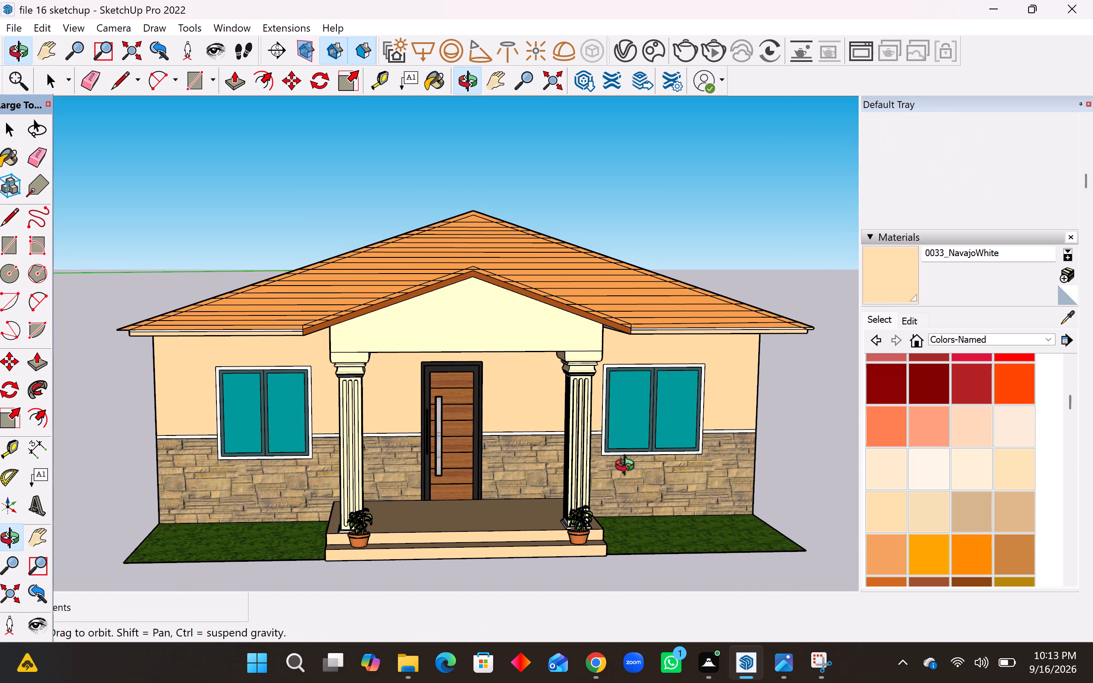
middle_click_drag(628, 467, 628, 467)
scroll(452, 483, "up", 1)
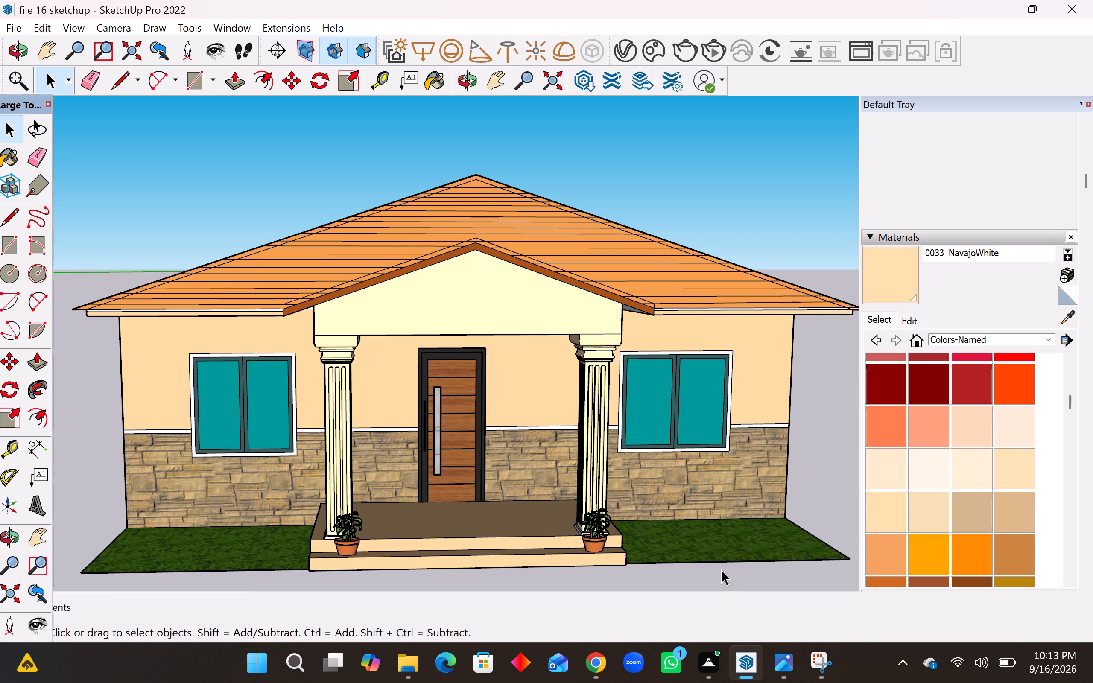
middle_click_drag(721, 568, 707, 572)
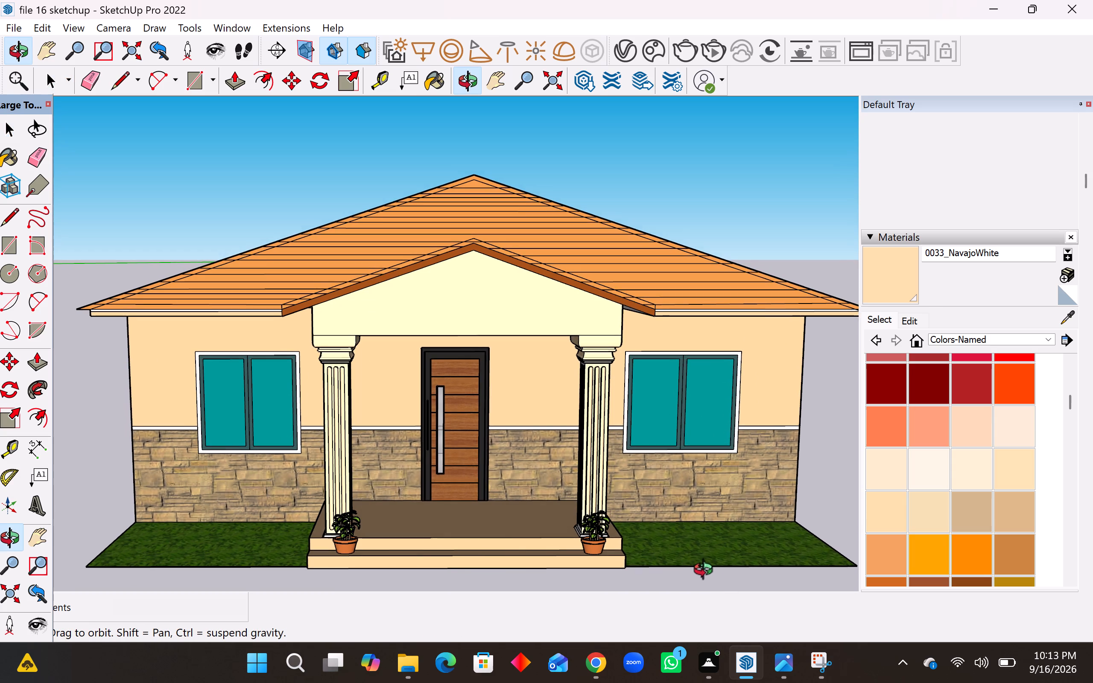
middle_click_drag(707, 572, 703, 577)
scroll(445, 487, "down", 1)
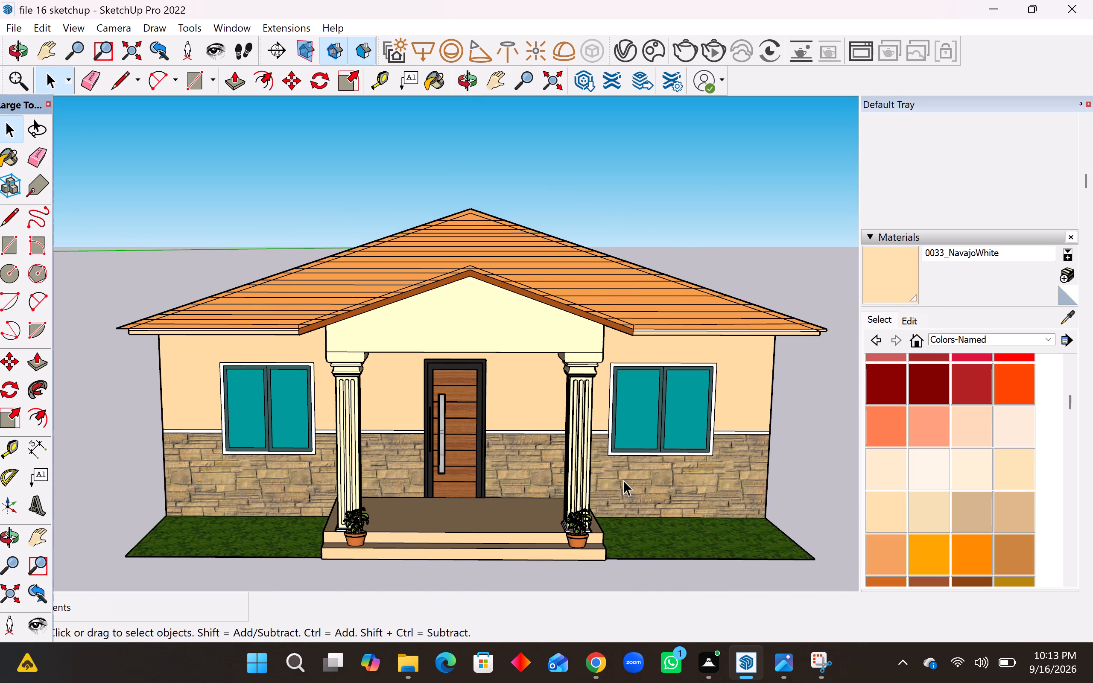
scroll(669, 461, "up", 1)
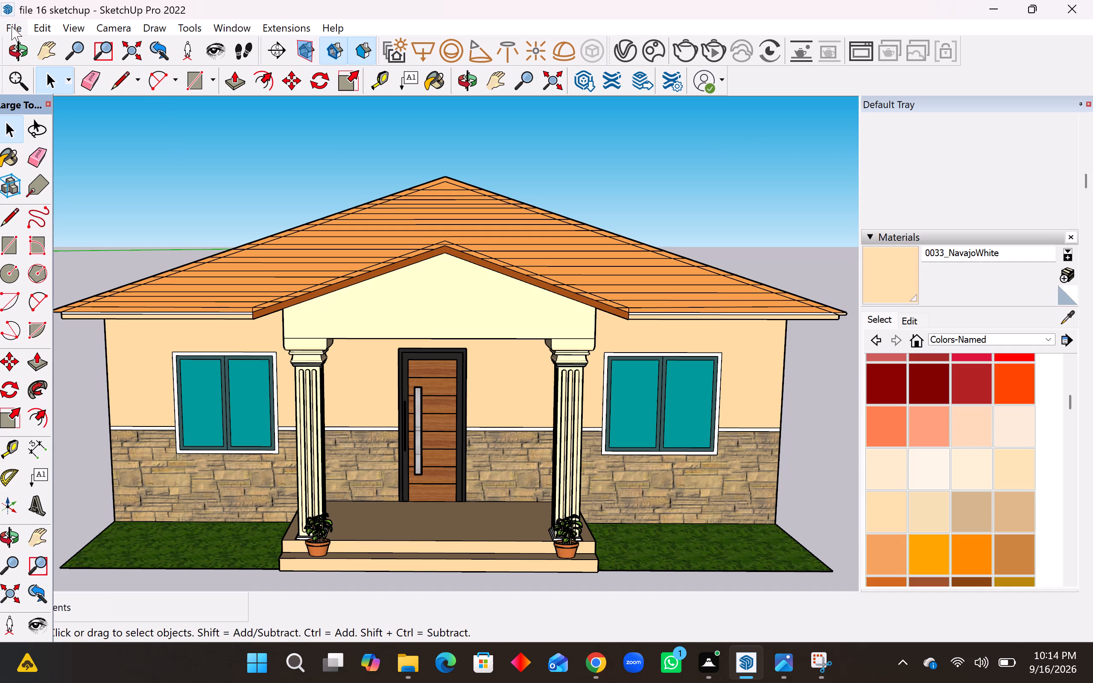
Save the model file.
key("ctrl+s")
key("ctrl+s")
key("ctrl+s")
key("ctrl+s")
key("ctrl+s")
key("ctrl+s")
key("ctrl+s")
key("ctrl+s")
key("ctrl+s")
Export the façade view as a 2D PDF graphic named "file 16 pdf" in the Downloads folder.
left_click(3, 31)
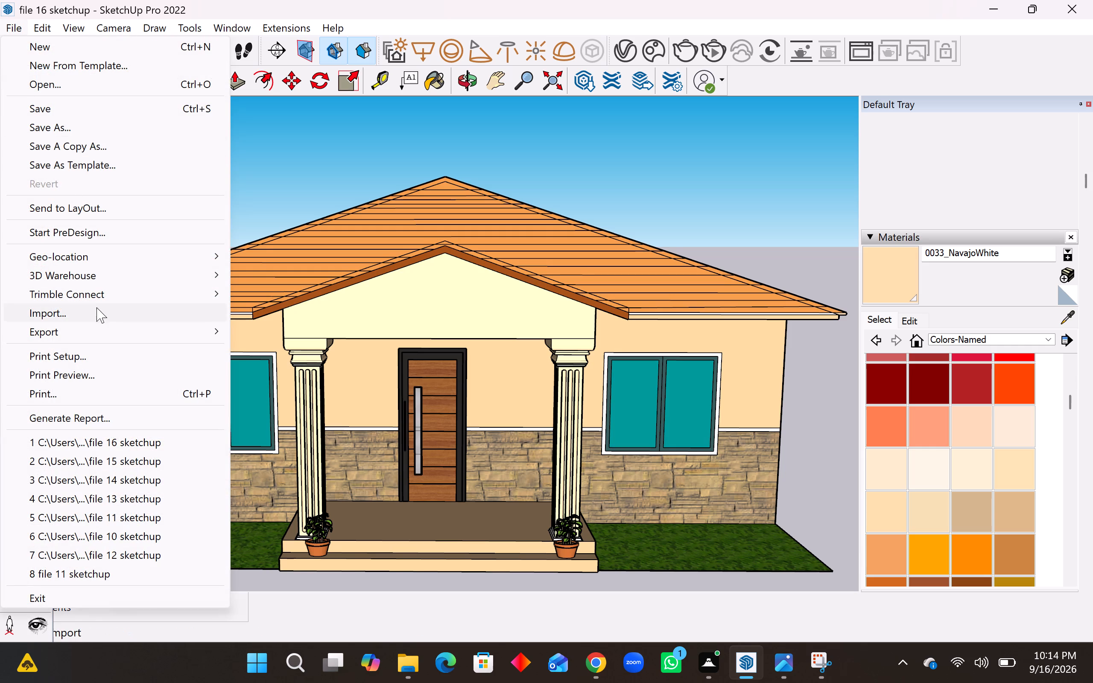
left_click(92, 329)
left_click(254, 348)
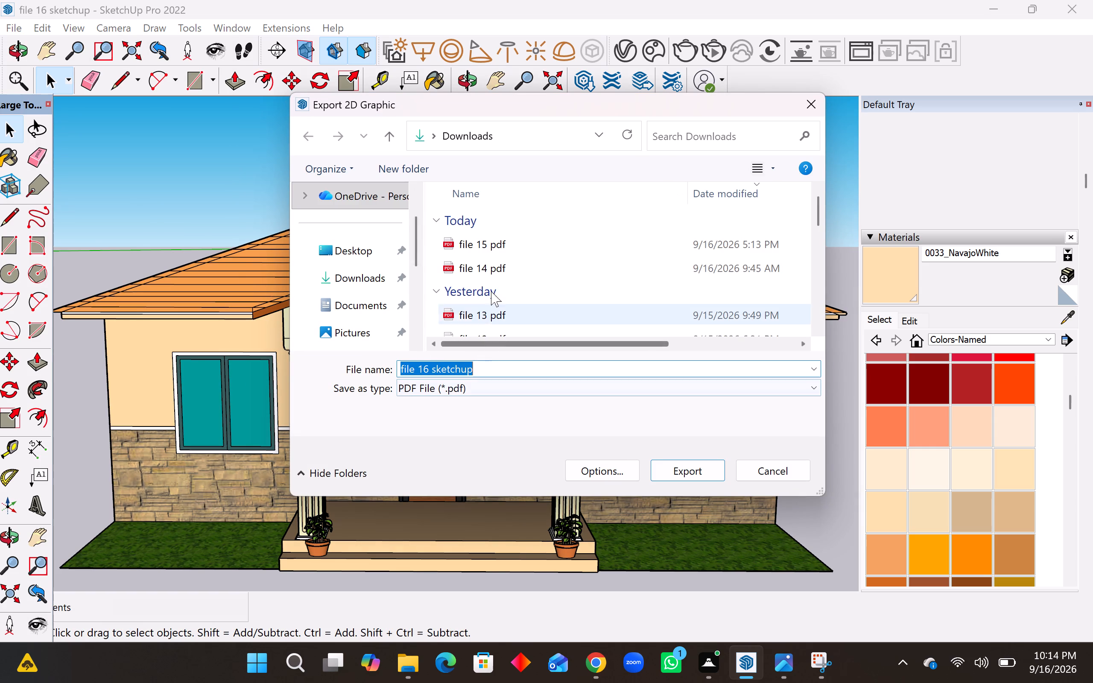
left_click(485, 360)
left_click(482, 368)
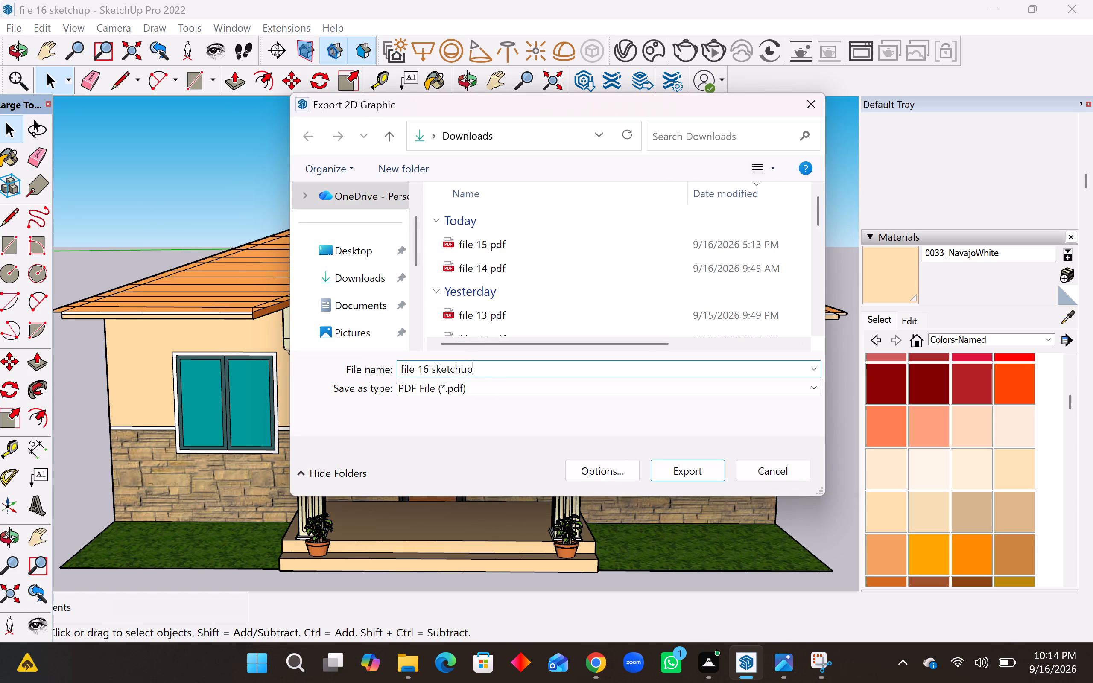
key("BackSpace")
key("BackSpace")
key("BackSpace")
key("BackSpace")
key("BackSpace")
key("BackSpace")
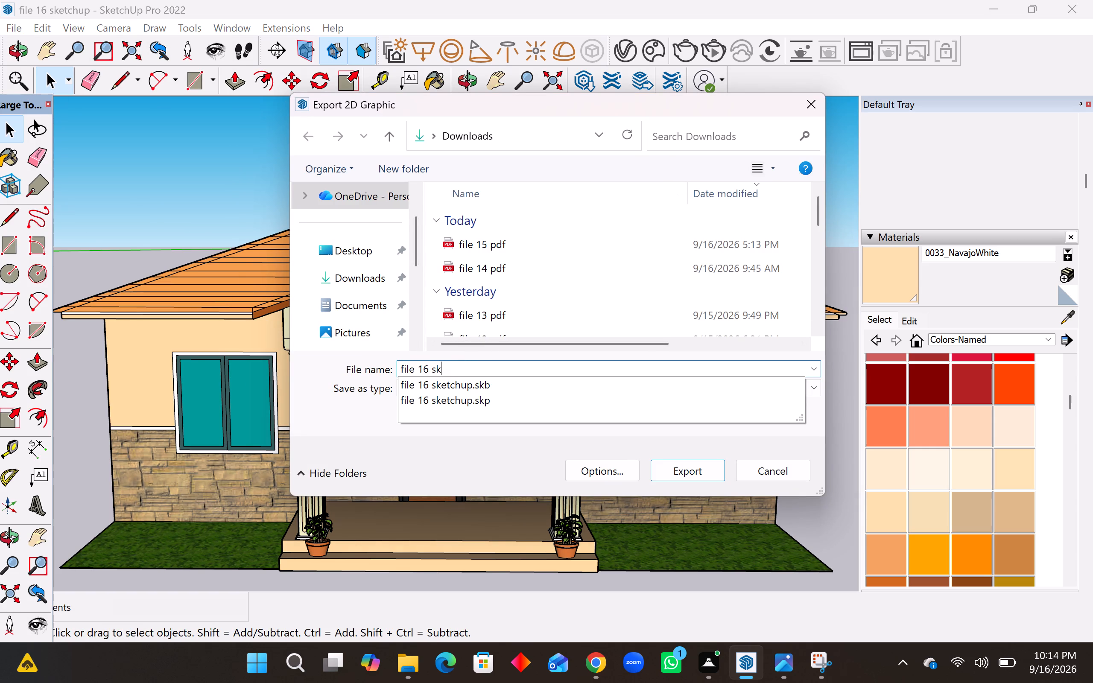
key("BackSpace")
key("BackSpace")
type("pdf")
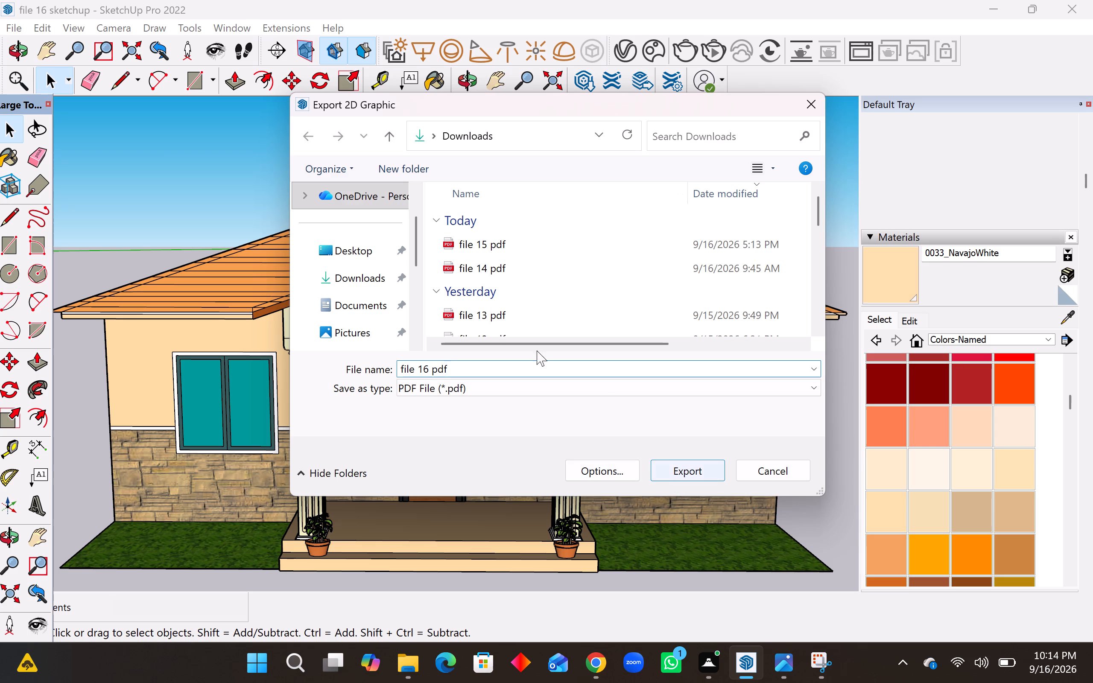
left_click(387, 281)
left_click(690, 465)
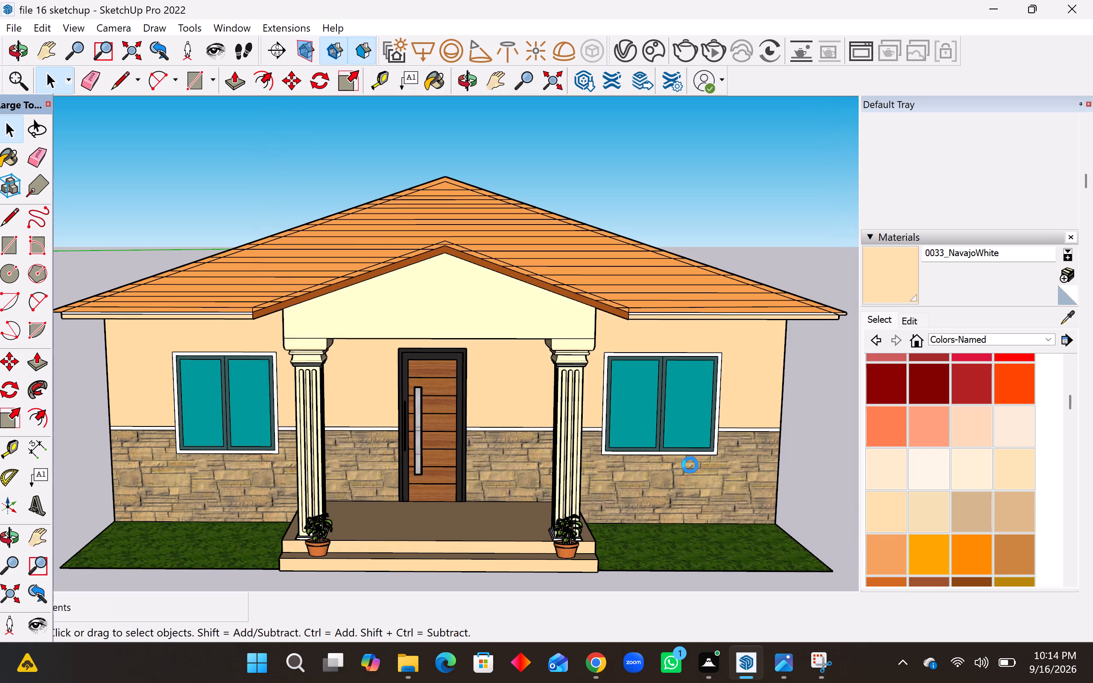